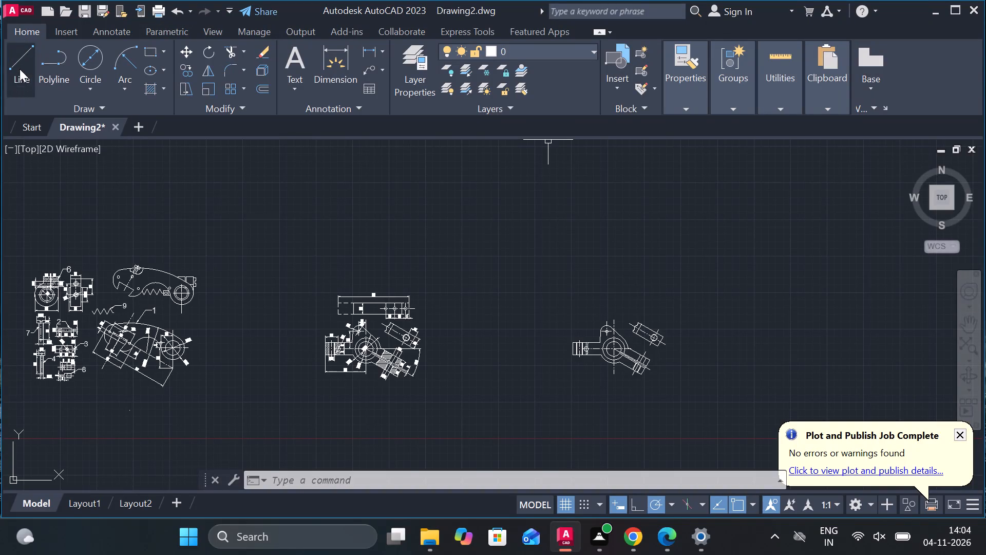
Draw a closed 38 by 30 rectangle from lines in the empty area above the middle assembly view.
left_click(20, 69)
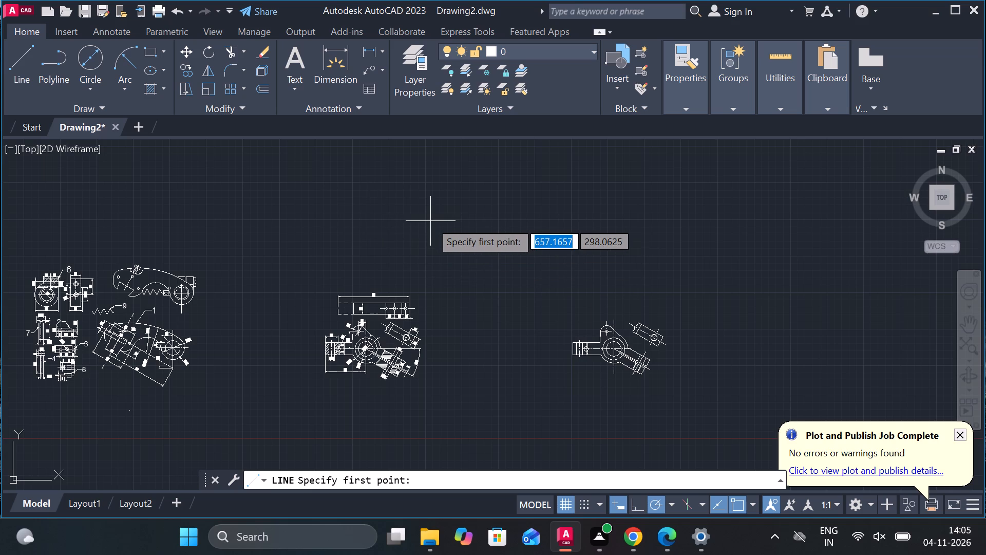
left_click(396, 212)
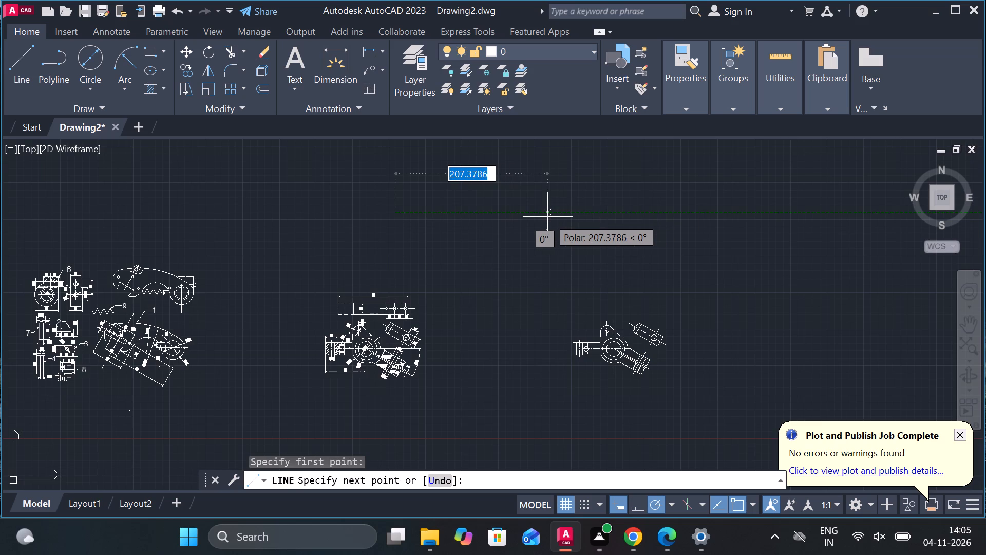
type("39")
key("BackSpace")
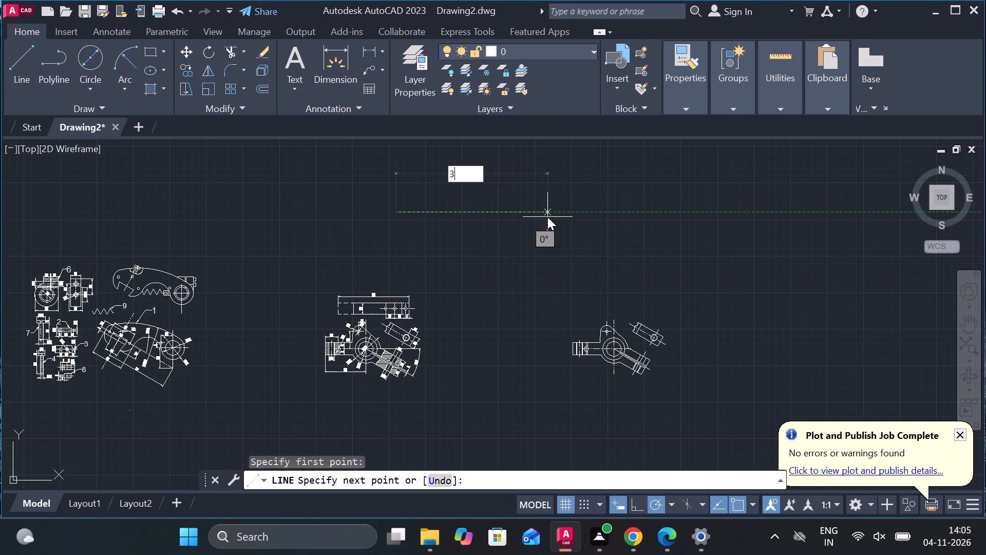
key("8")
key("Return")
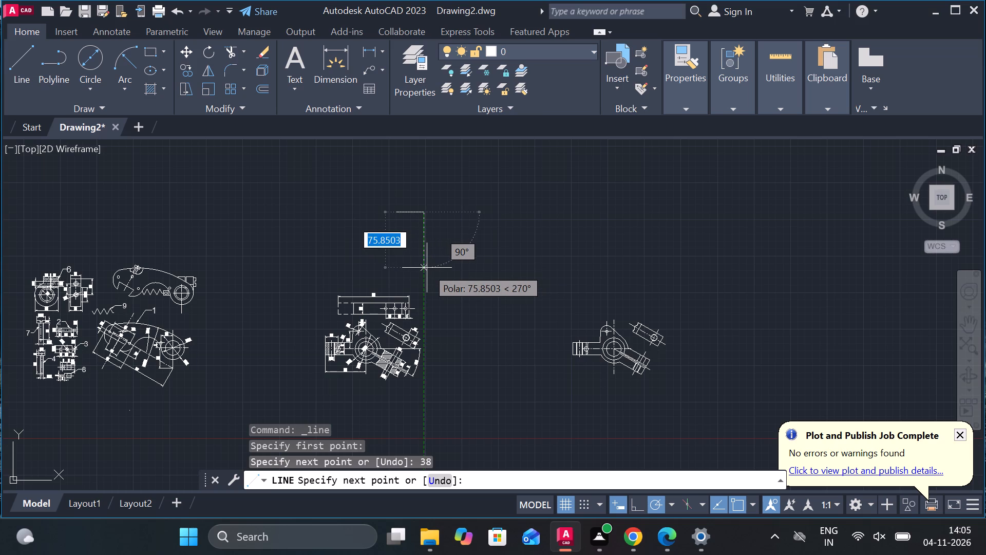
key("3")
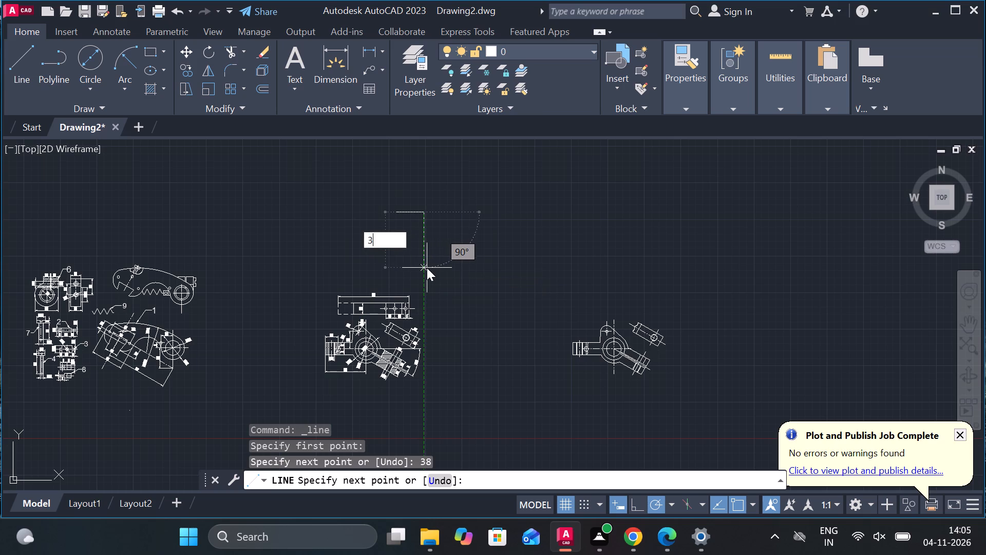
key("0")
key("Return")
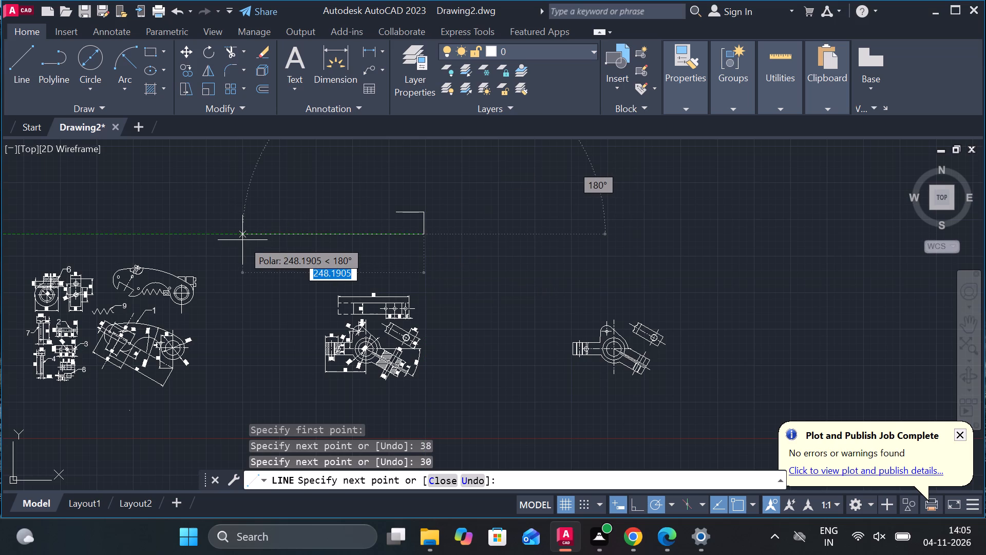
key("3")
key("8")
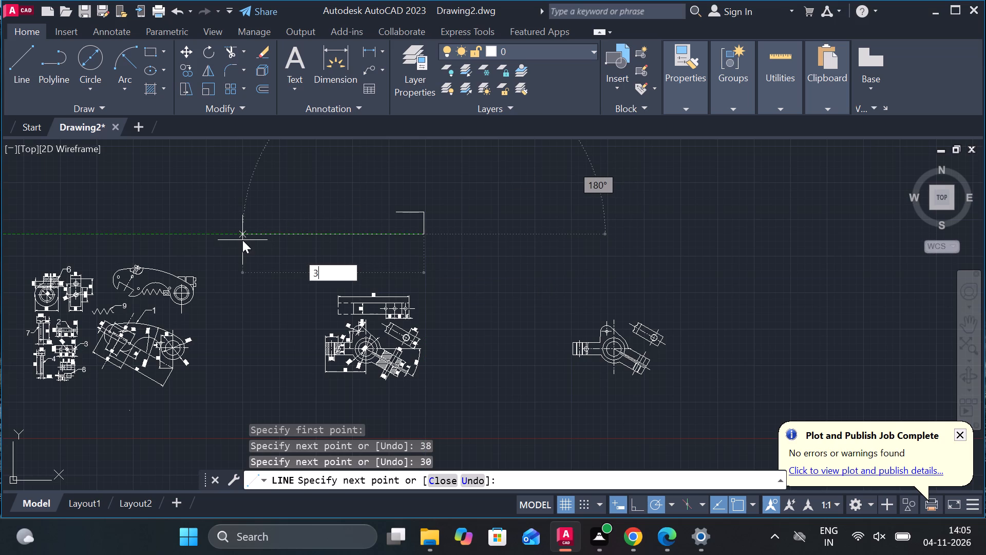
key("Return")
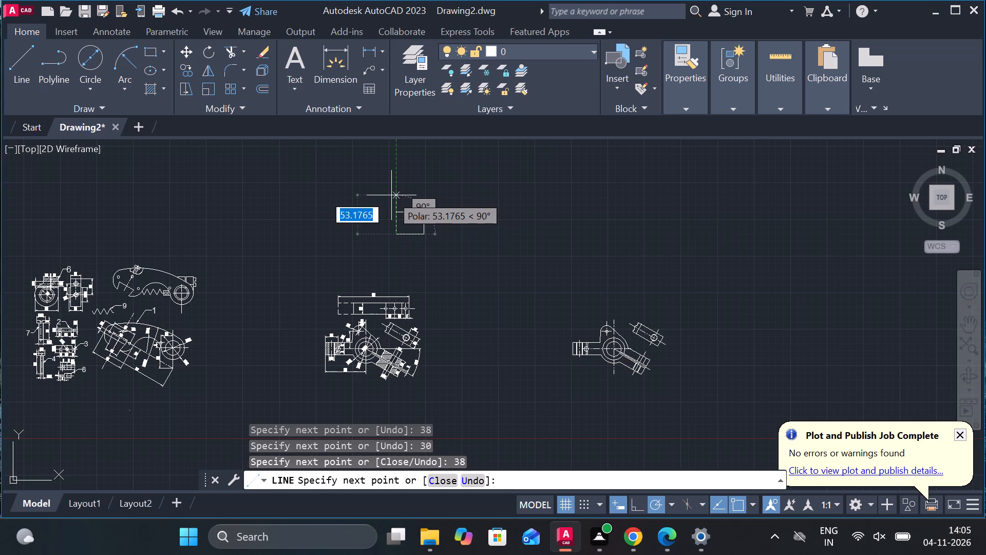
key("c")
key("Return")
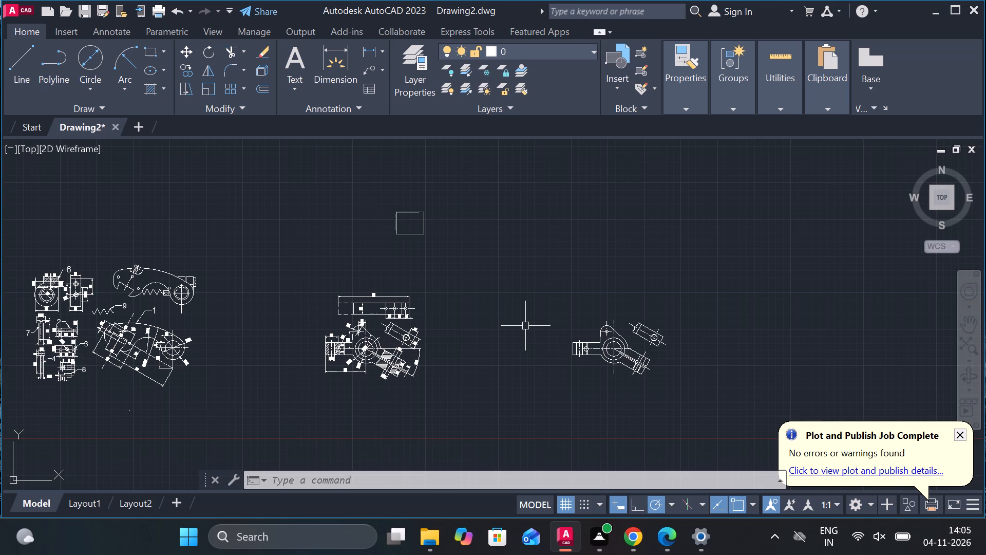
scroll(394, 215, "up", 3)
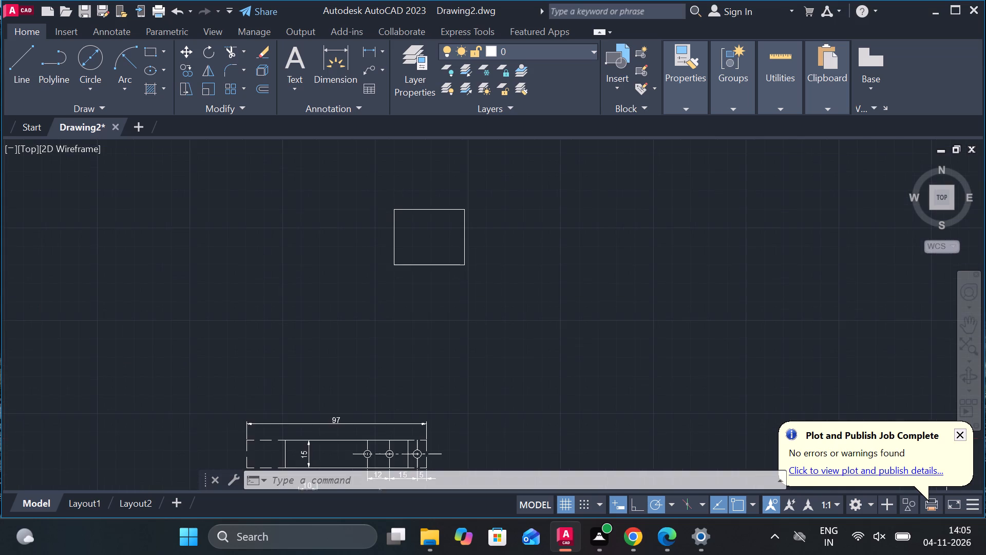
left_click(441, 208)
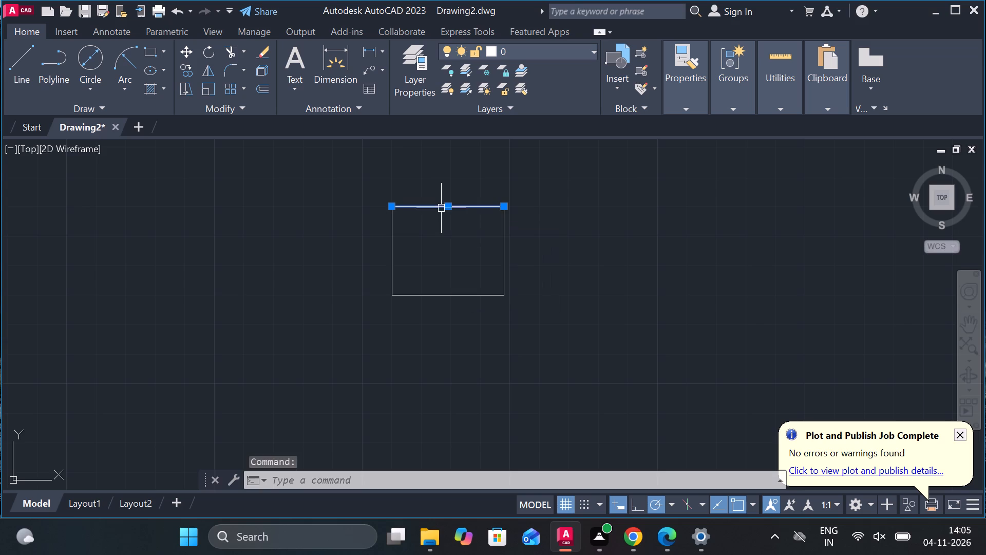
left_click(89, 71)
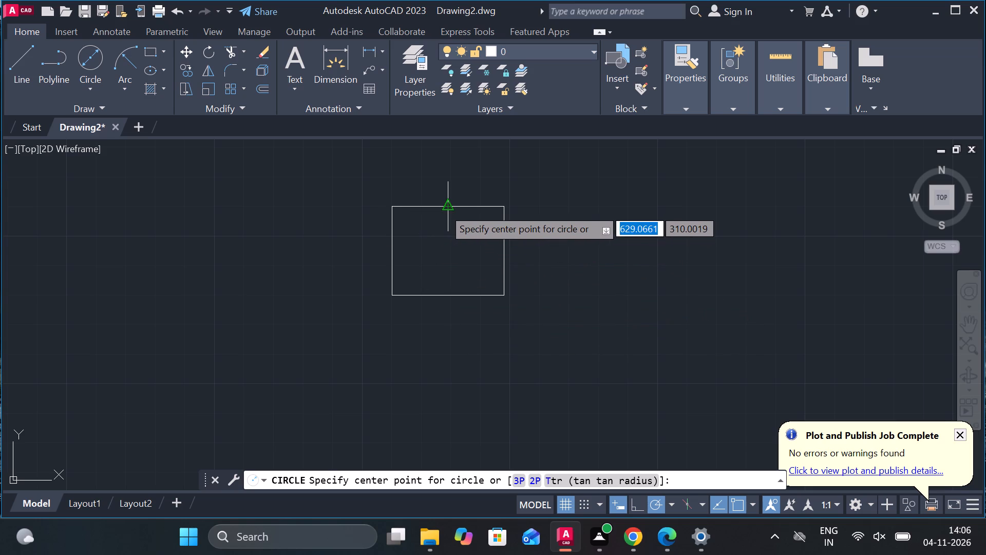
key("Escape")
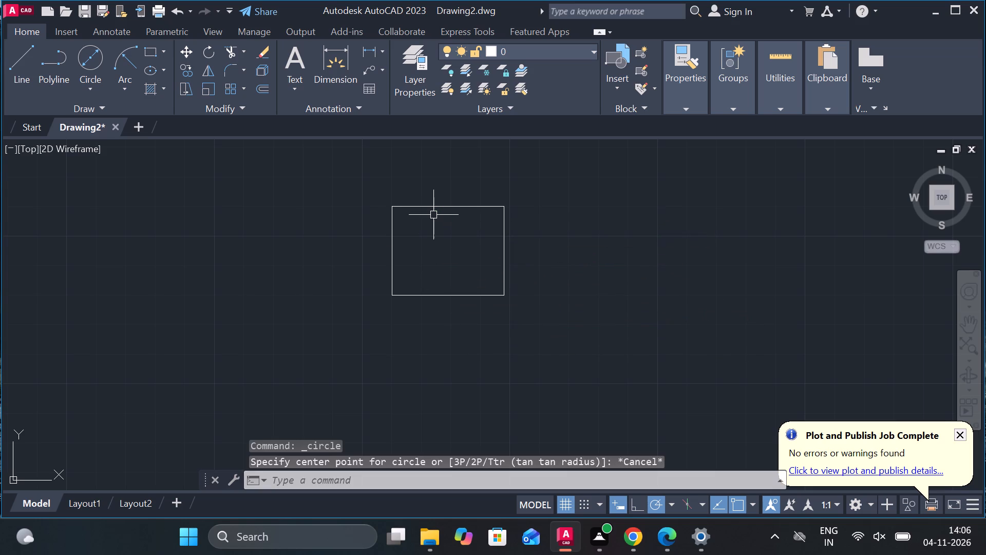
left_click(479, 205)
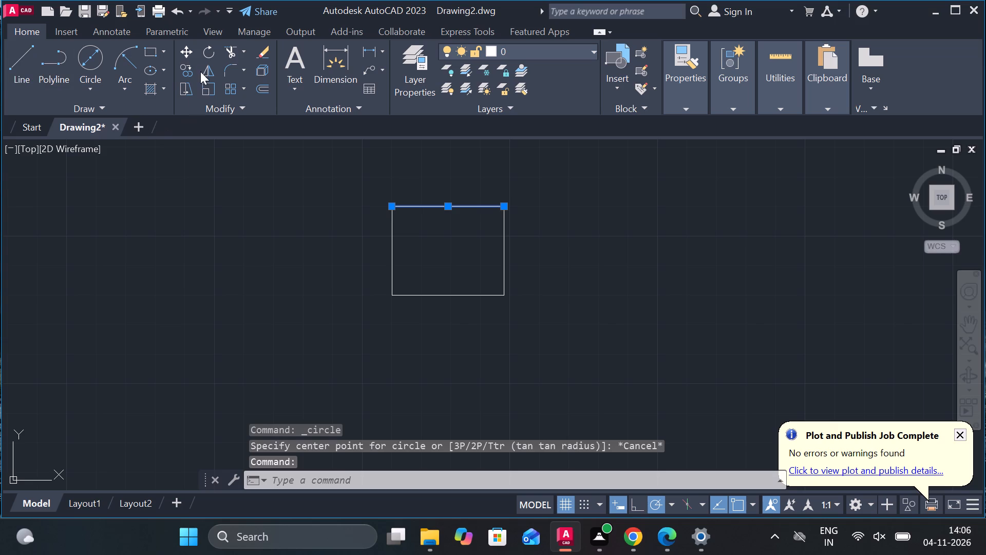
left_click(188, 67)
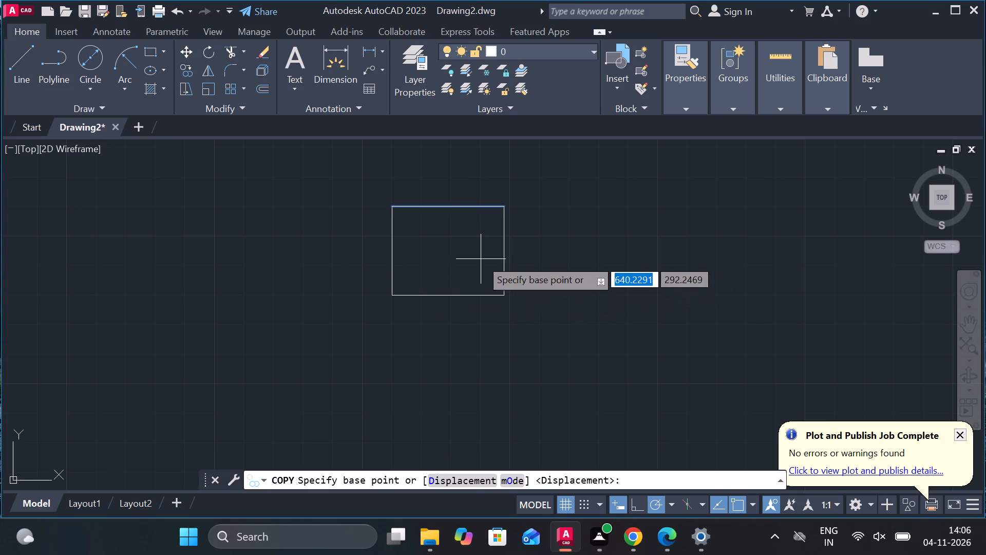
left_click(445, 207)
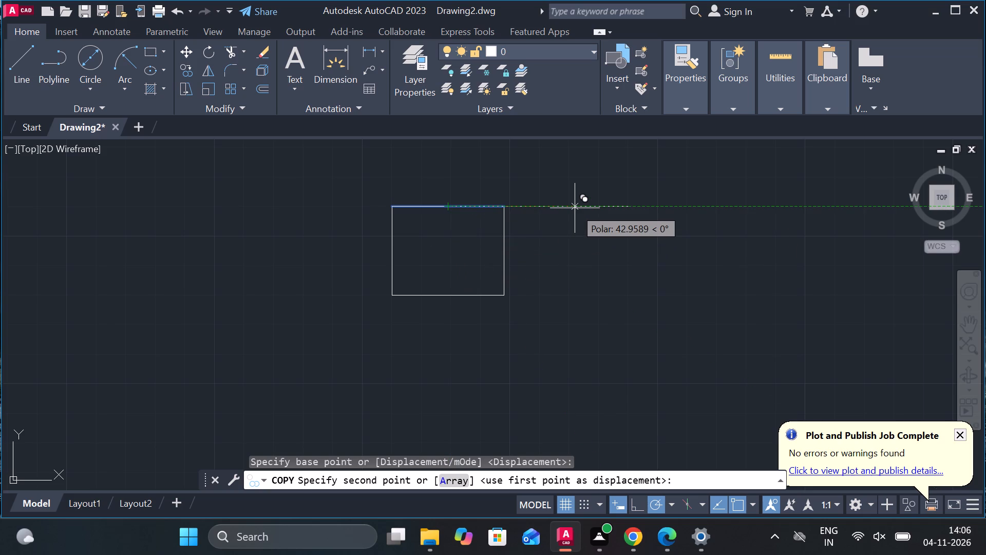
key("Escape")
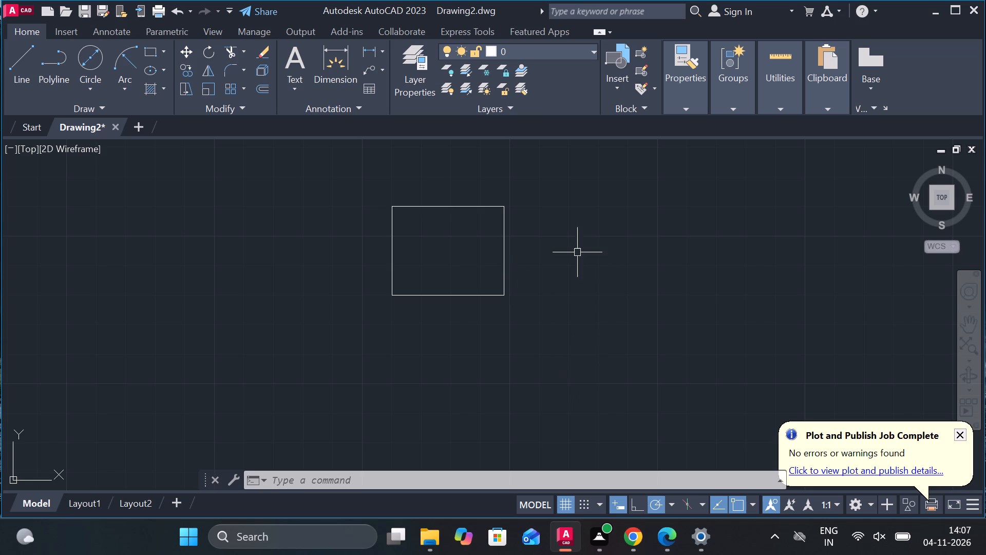
Draw a circle of radius 10 centred on the rectangle's upper-right corner.
left_click(94, 90)
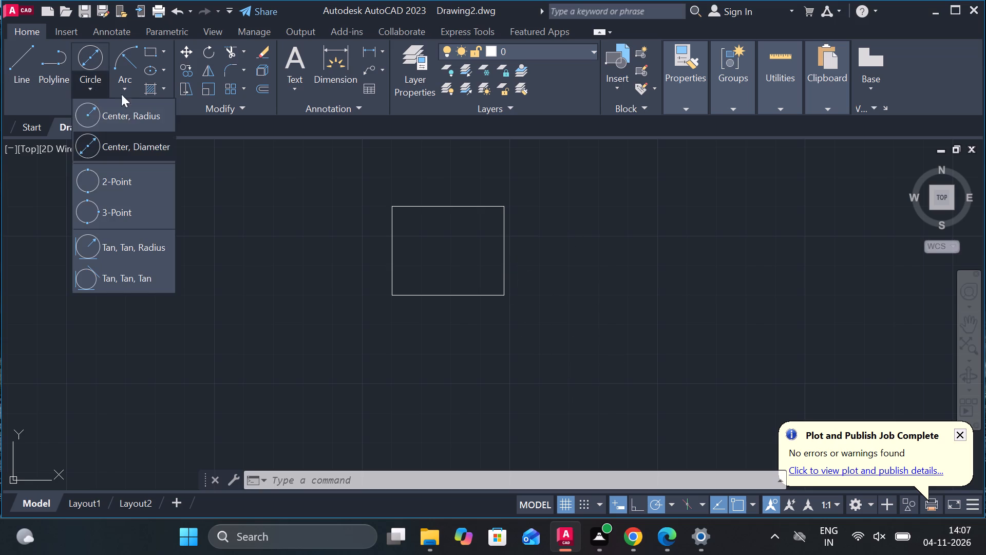
left_click(154, 122)
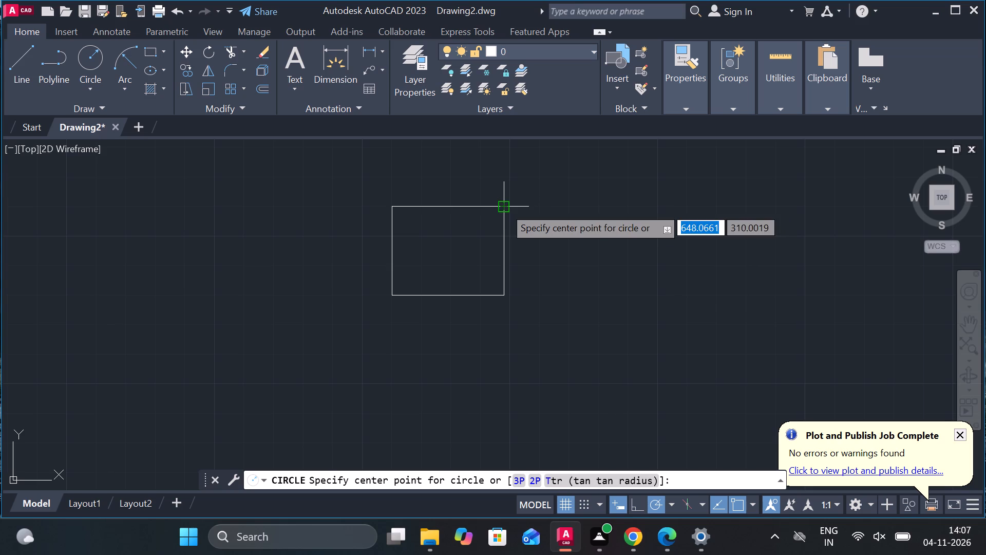
left_click(504, 207)
type("10")
key("Return")
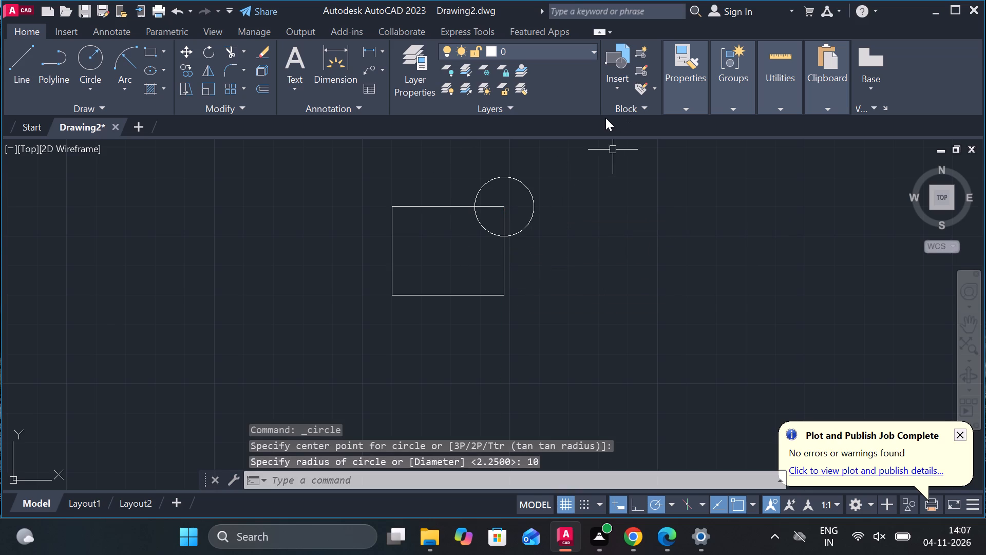
Move the circle straight down so its top quadrant point sits on the rectangle's upper-right corner.
left_click(509, 177)
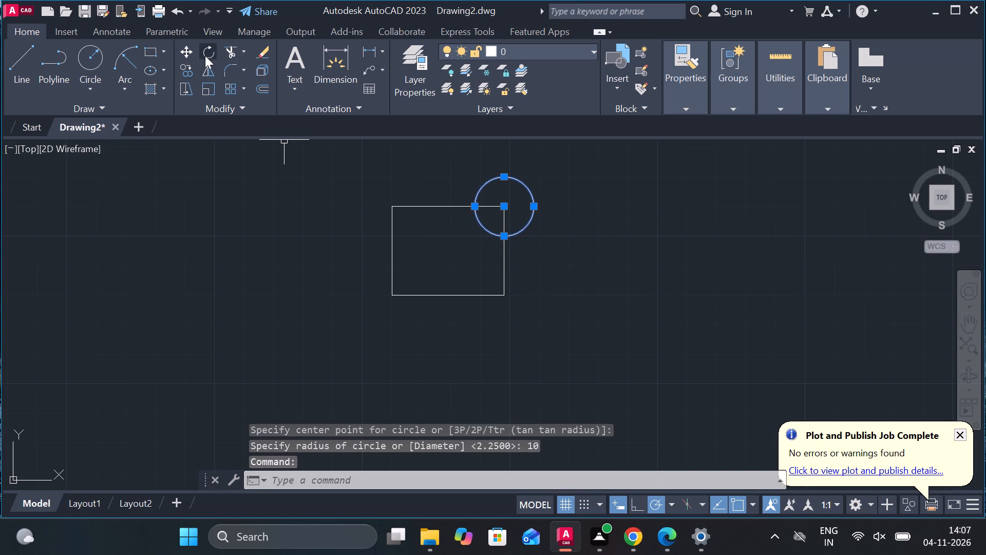
left_click(192, 50)
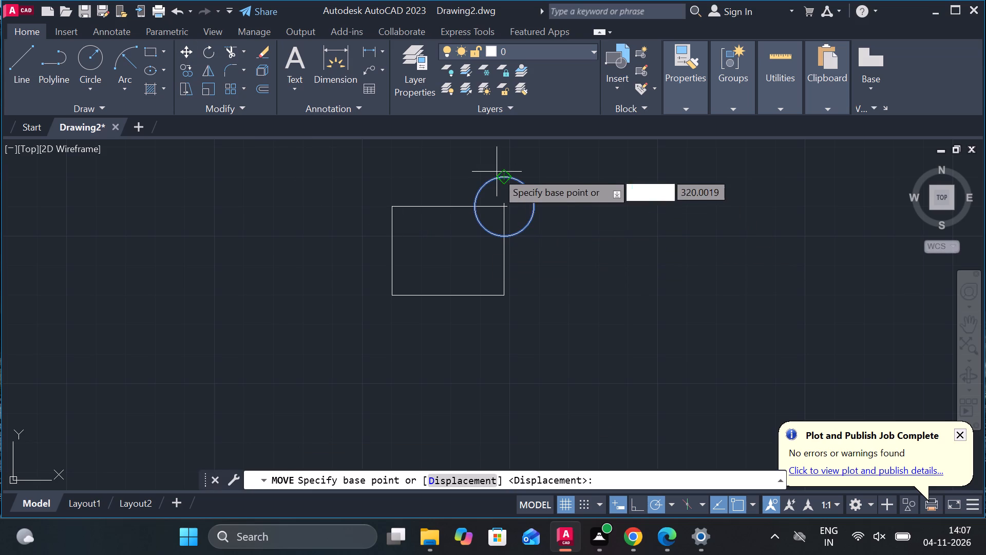
left_click(503, 179)
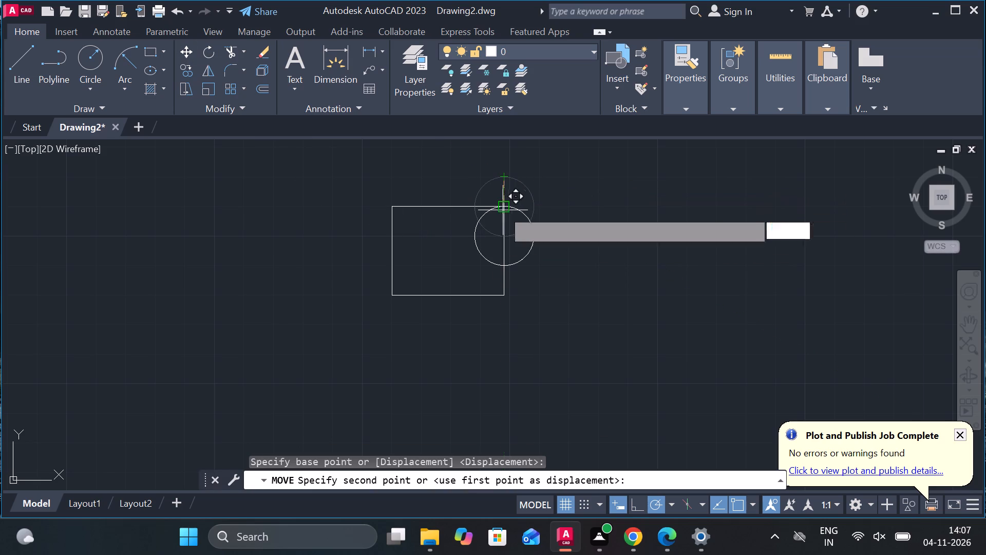
left_click(503, 210)
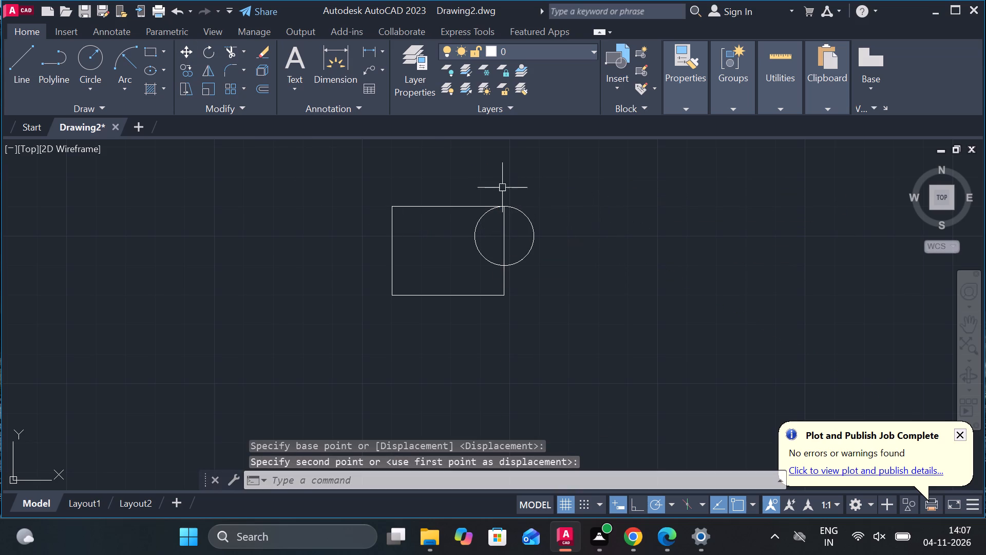
Draw a concentric circle of diameter 6 at the centre of the radius 10 circle.
left_click(95, 85)
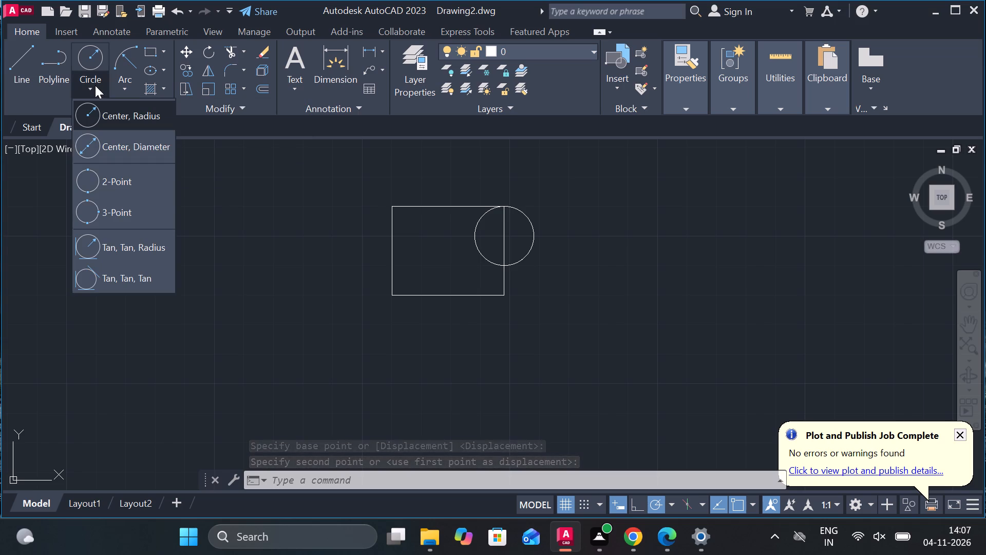
left_click(138, 151)
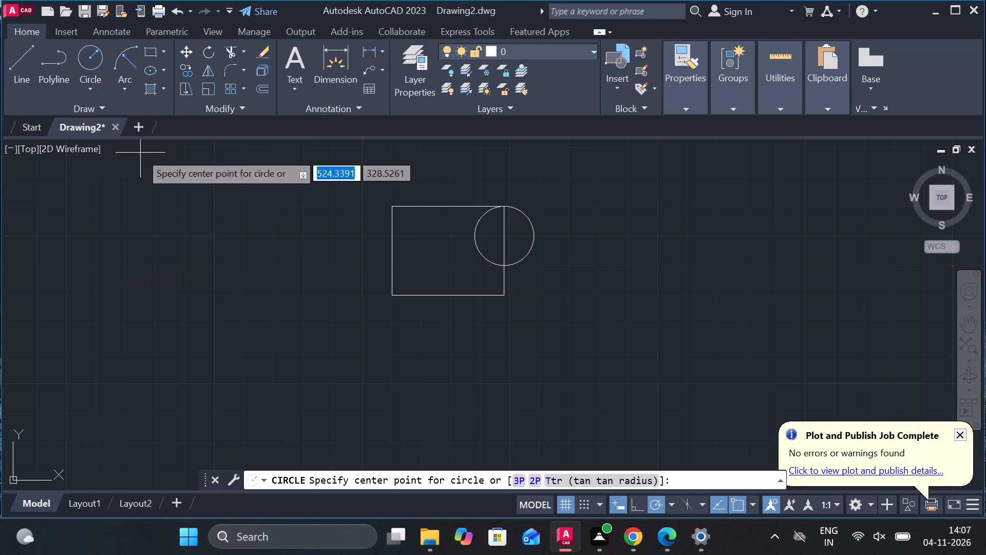
left_click(507, 237)
key("6")
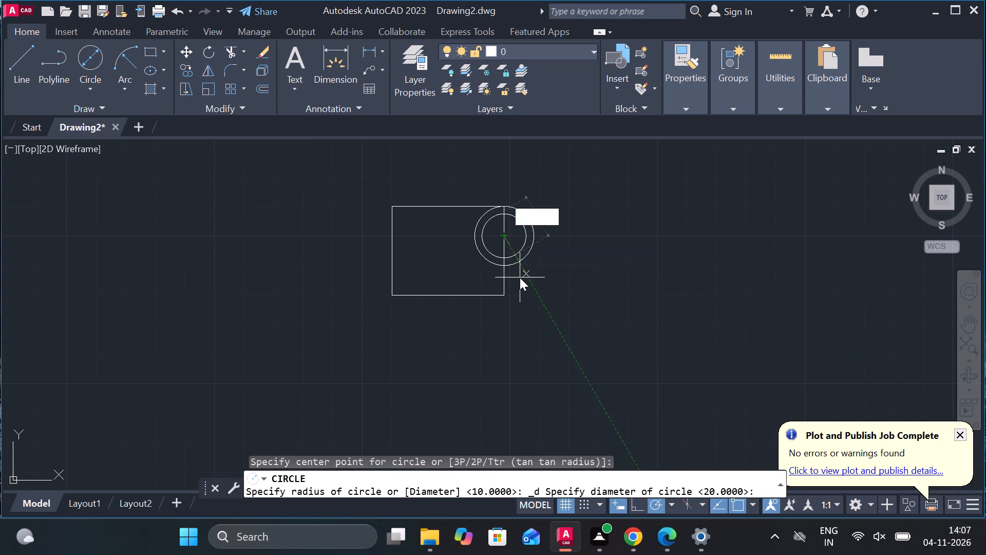
key("Return")
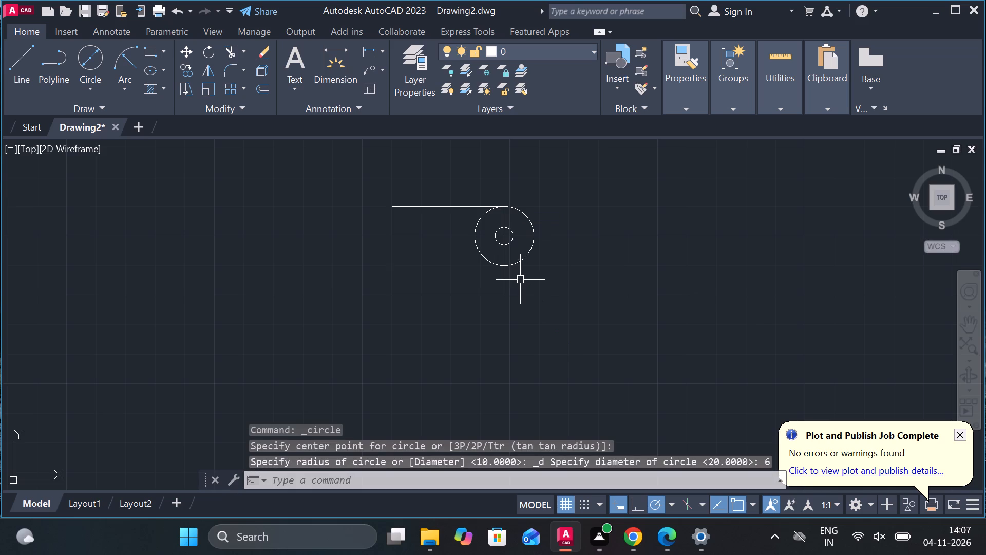
Draw a line from the large circle's lower-right edge, tangent to it, to the rectangle's lower-right corner.
left_click(29, 71)
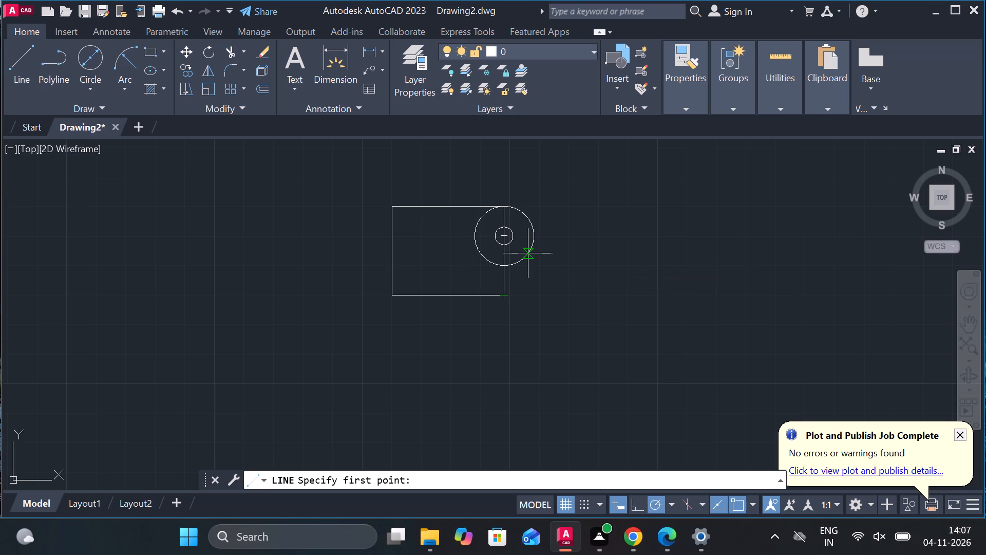
left_click(504, 300)
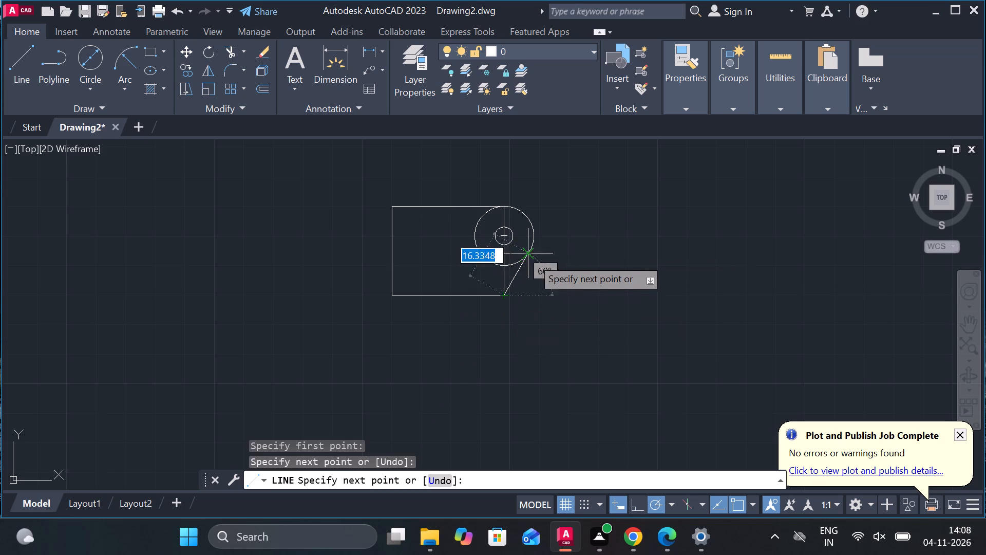
scroll(532, 256, "up", 3)
scroll(501, 223, "up", 4)
scroll(501, 223, "down", 4)
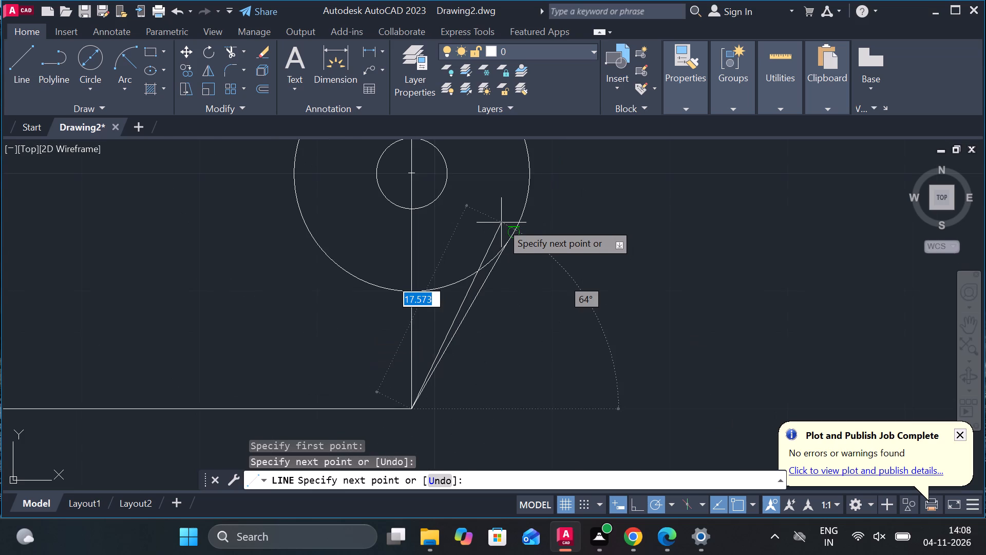
key("Escape")
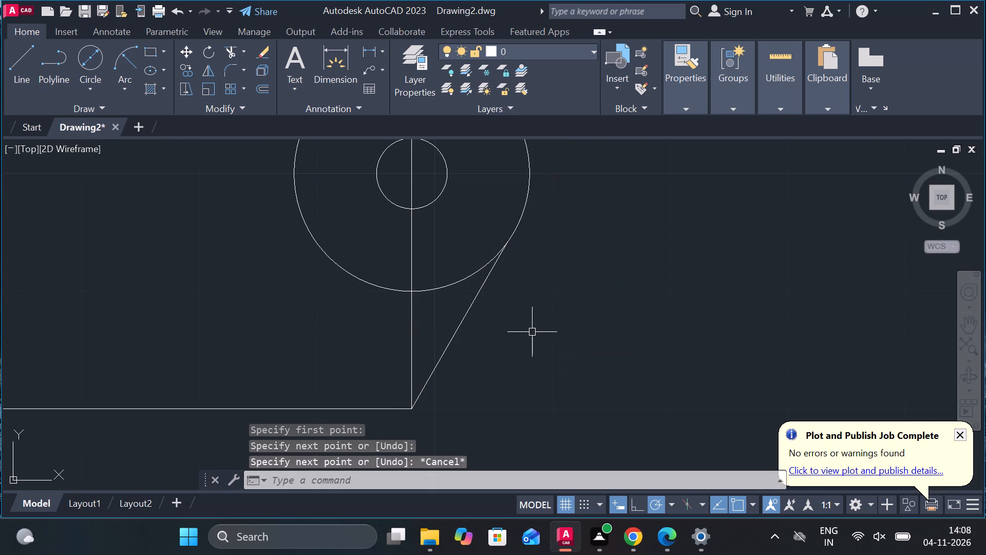
Trim the rectangle's vertical edge below the large circle and the circle's arcs lying inside the plate outline.
scroll(506, 292, "down", 2)
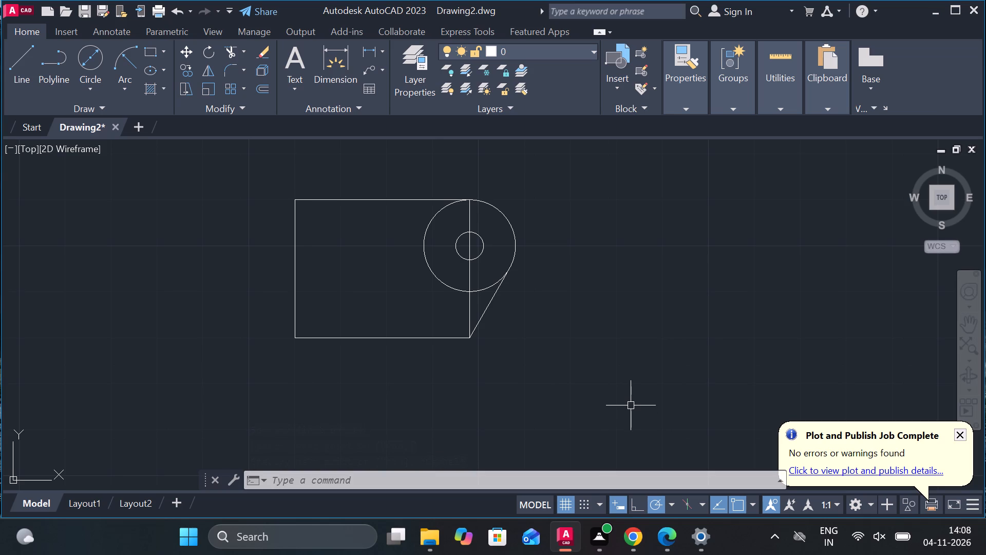
left_click(235, 52)
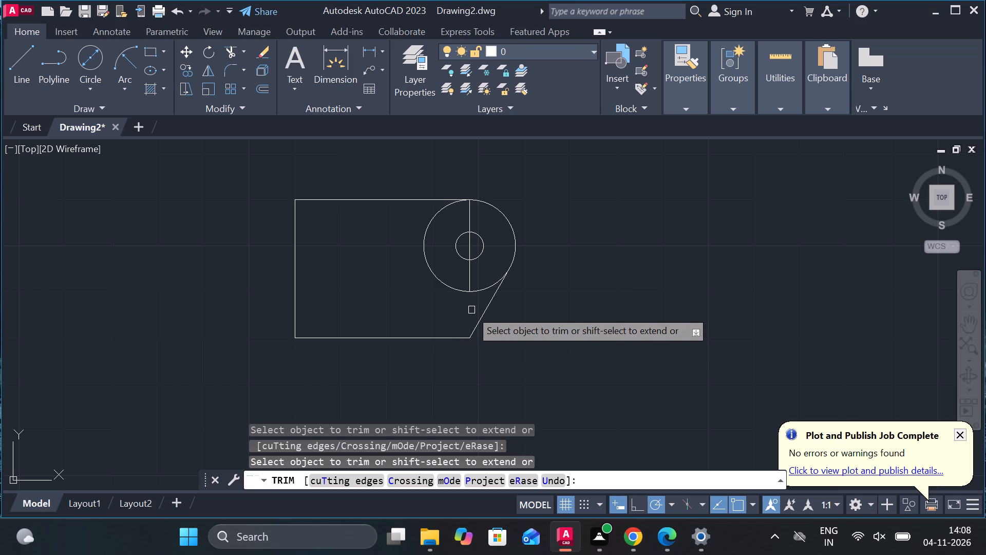
left_click(445, 284)
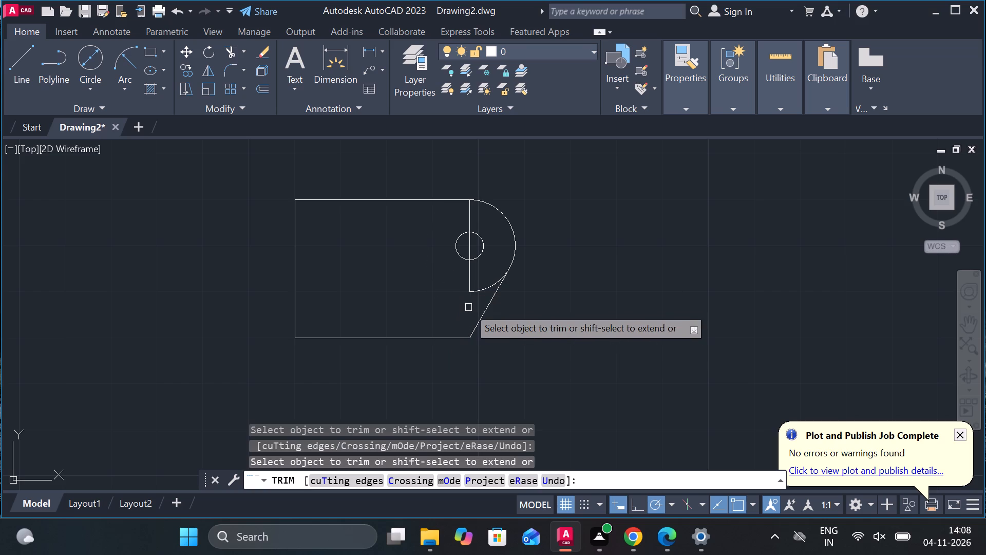
left_click(480, 288)
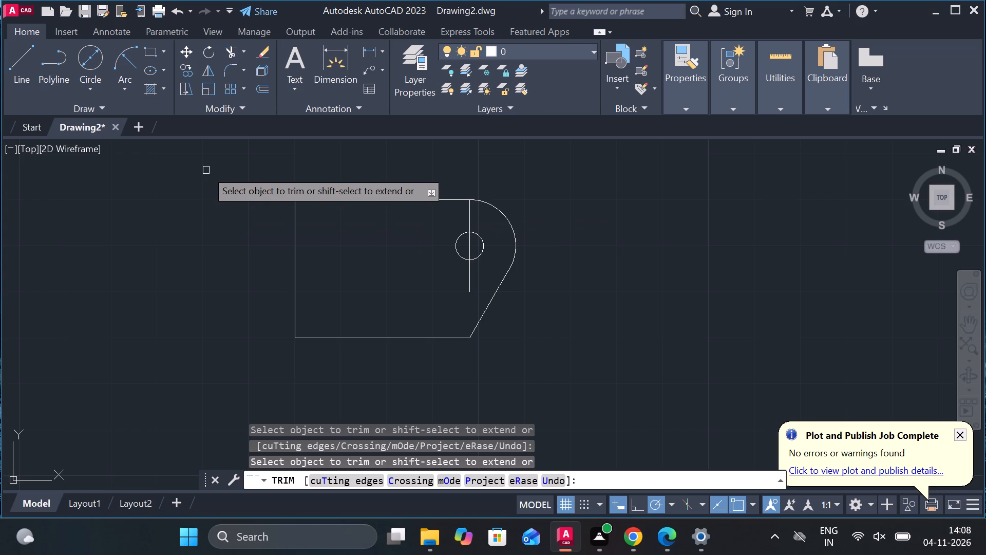
key("Escape")
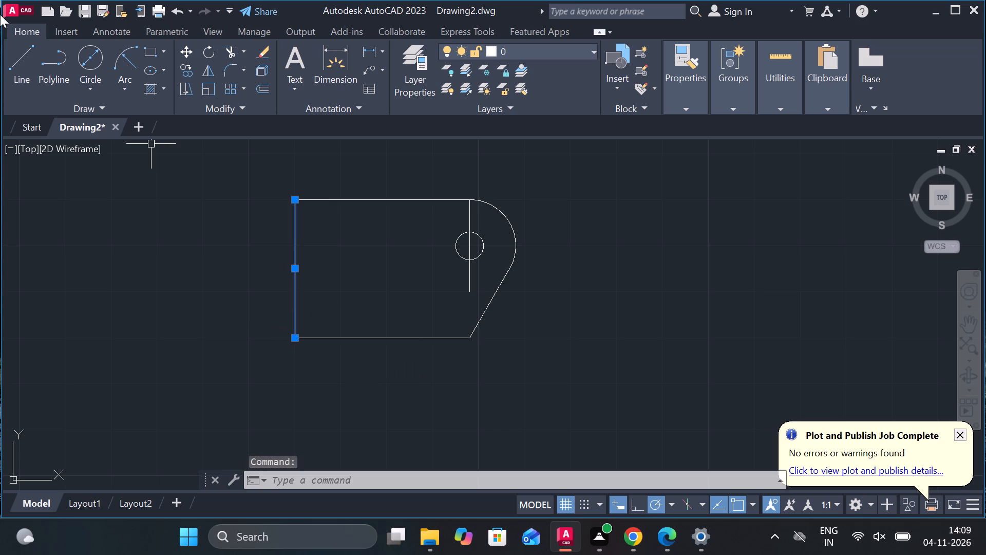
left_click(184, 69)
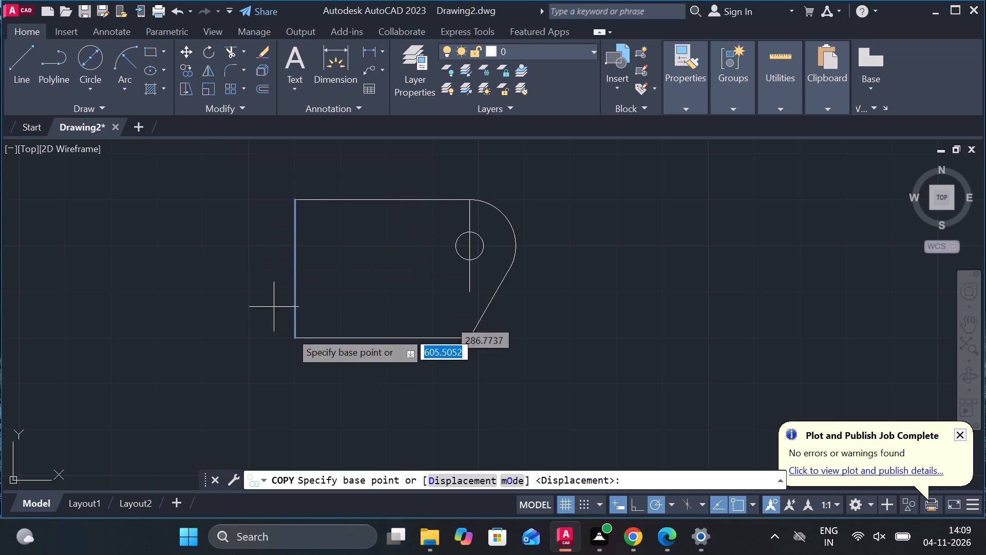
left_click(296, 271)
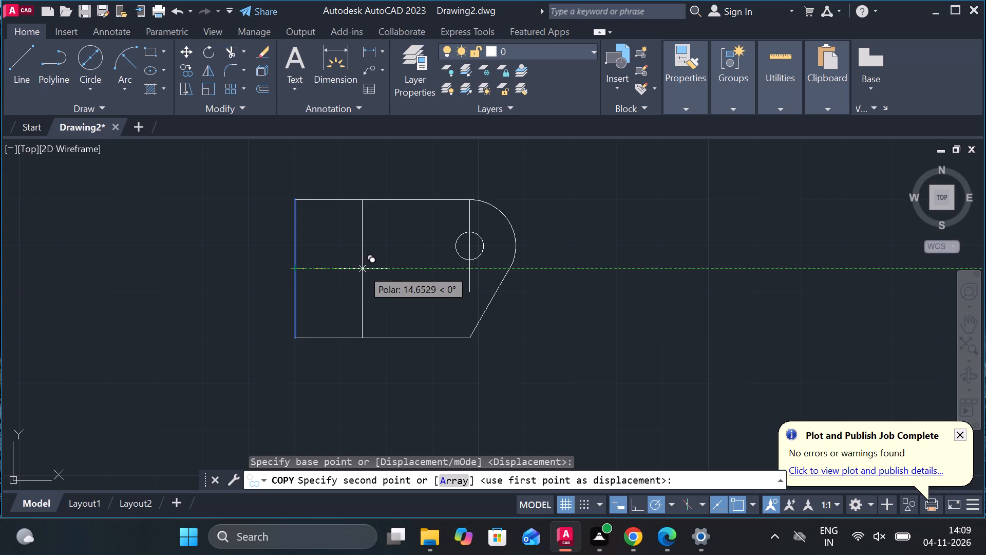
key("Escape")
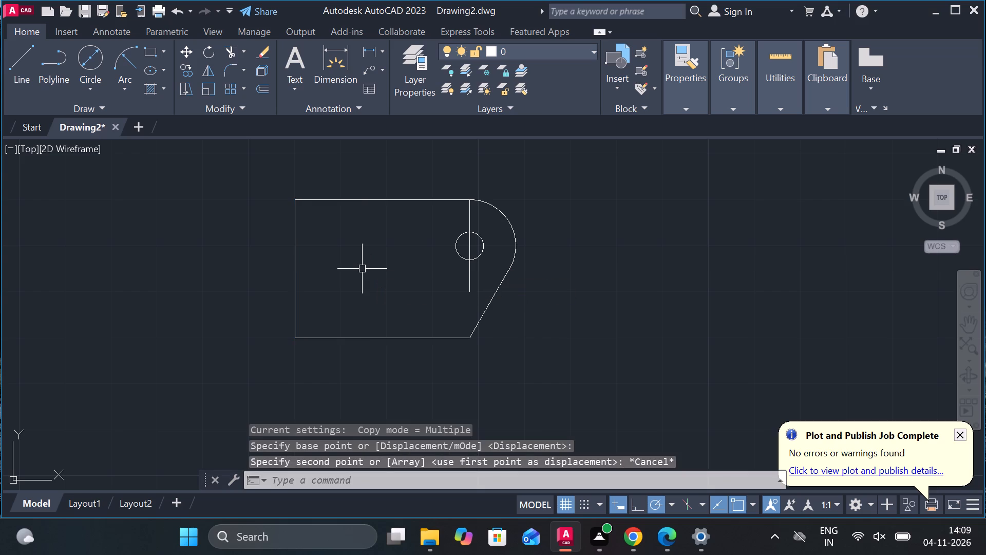
Draw a vertical line across the plate from the midpoint of its bottom edge to its top edge.
left_click(23, 58)
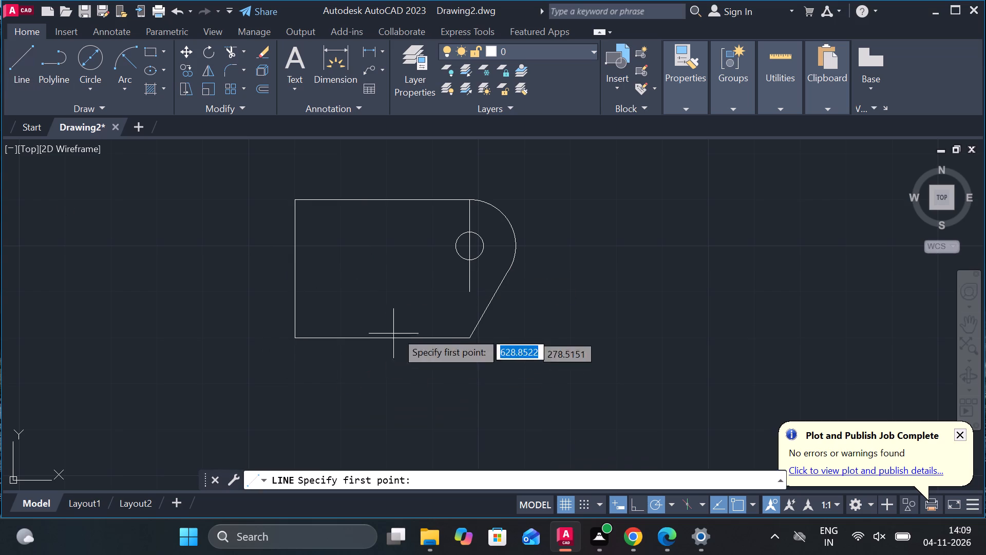
left_click(381, 336)
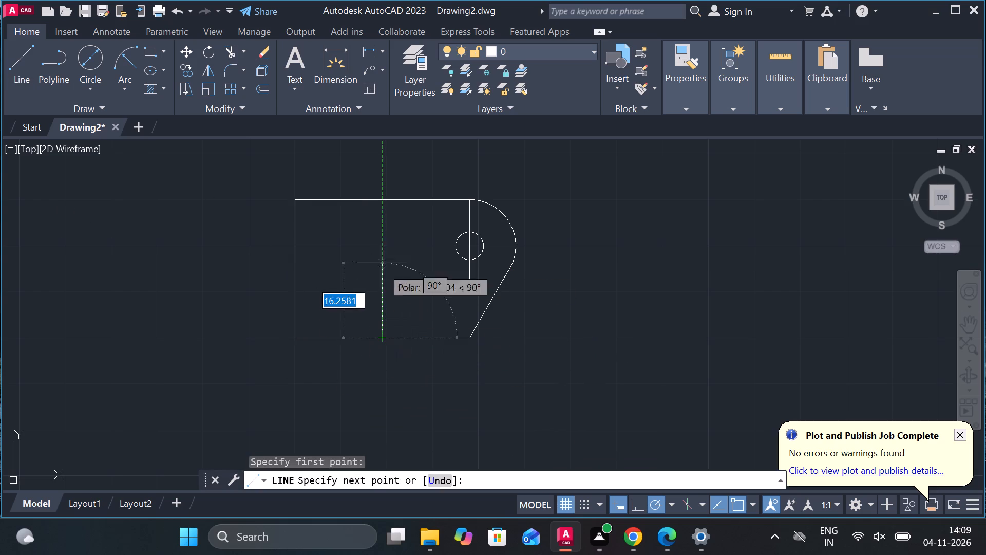
left_click(382, 201)
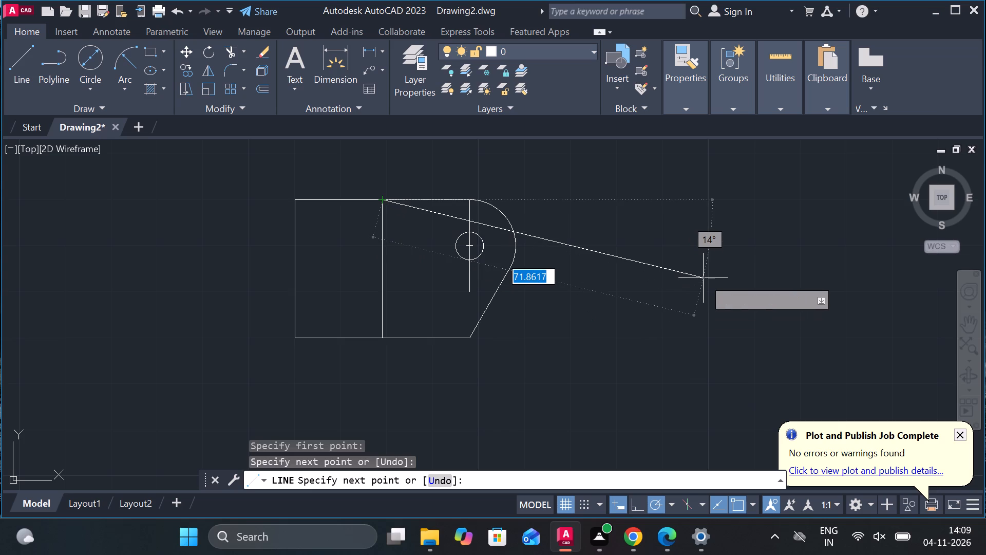
key("Escape")
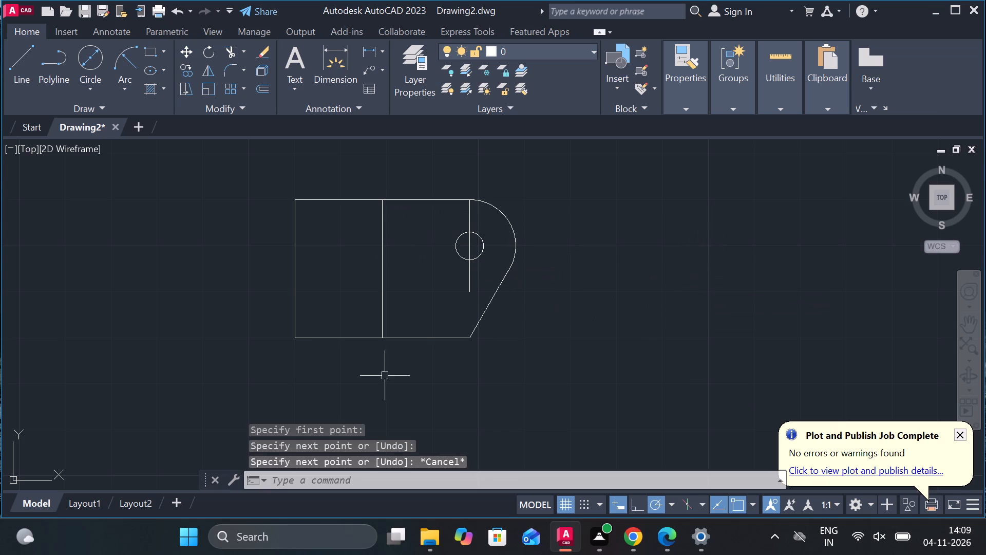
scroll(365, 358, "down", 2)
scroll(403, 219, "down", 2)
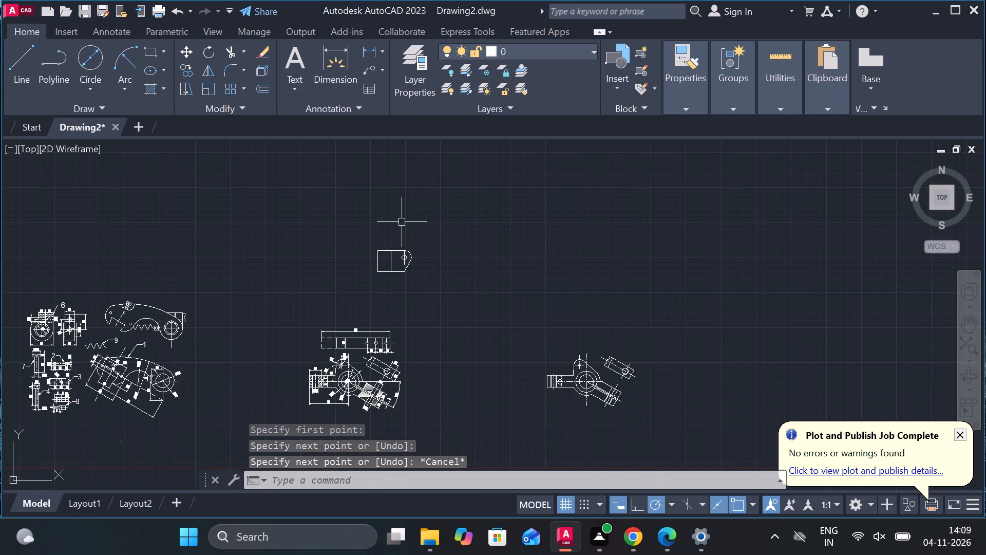
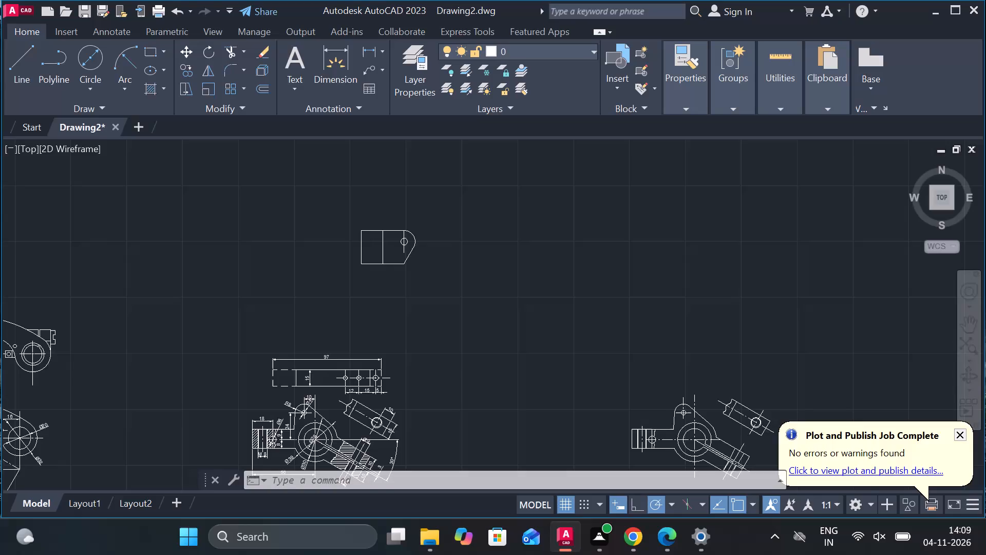
Draw a 19-long horizontal line about 17 below the plate, from under its left edge to under the vertical dividing line.
scroll(402, 284, "up", 1)
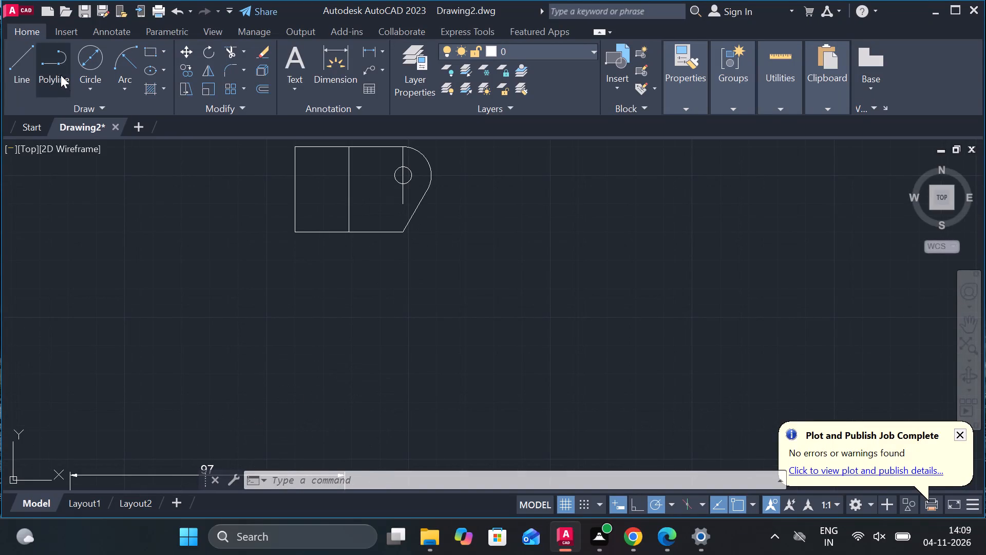
left_click(12, 69)
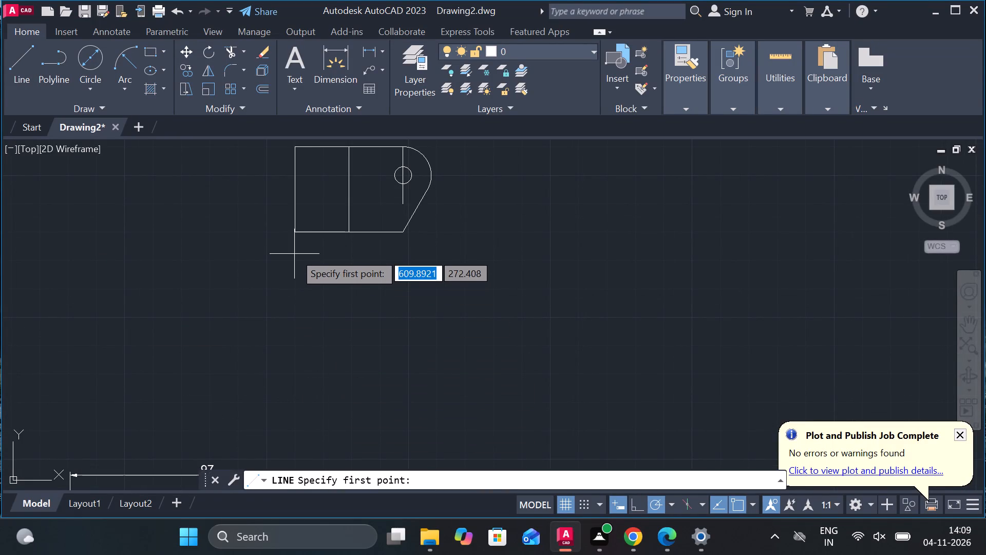
left_click(295, 283)
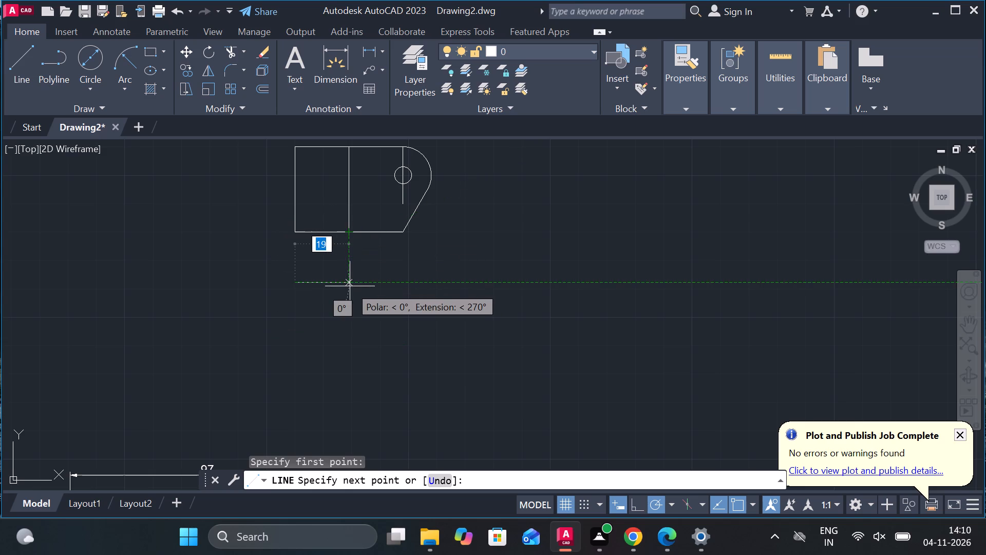
left_click(350, 286)
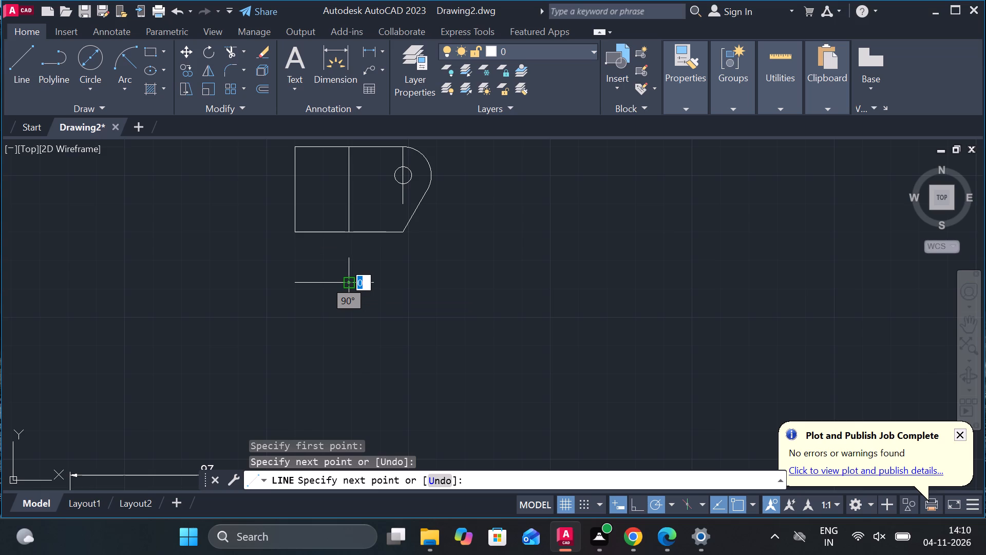
key("Escape")
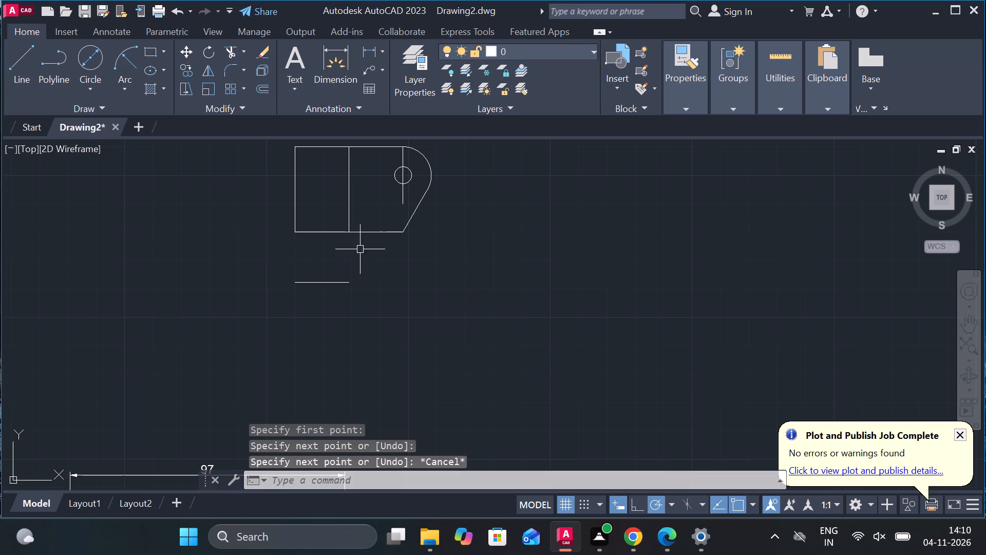
Draw connected lines from the new line's left end: 38 down, 16 to the right, and straight up to the top line.
left_click(21, 68)
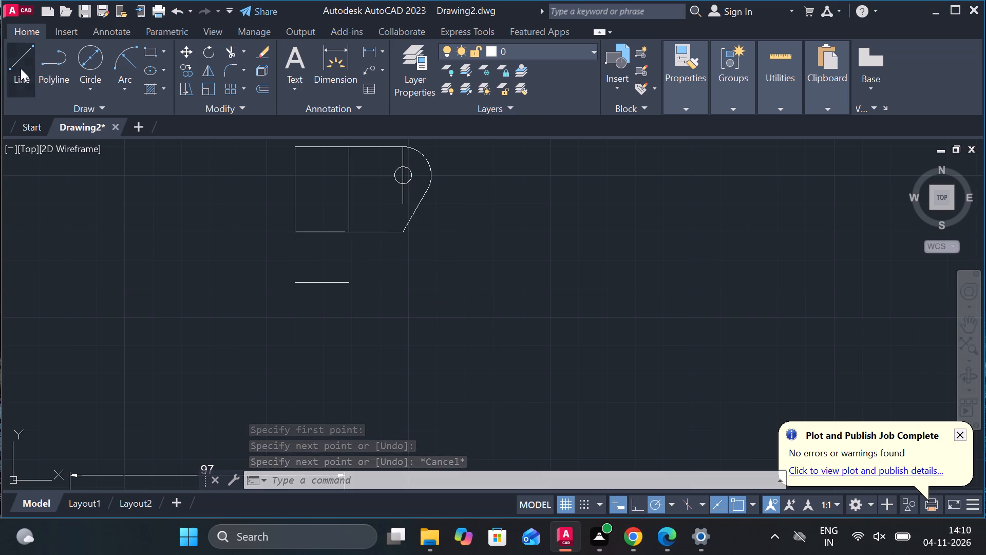
scroll(309, 302, "up", 2)
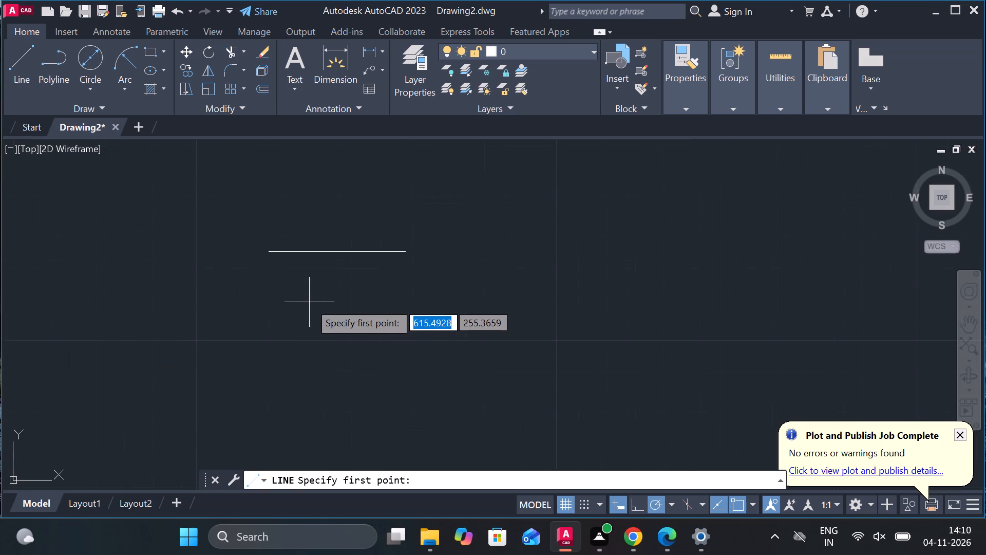
scroll(309, 302, "up", 1)
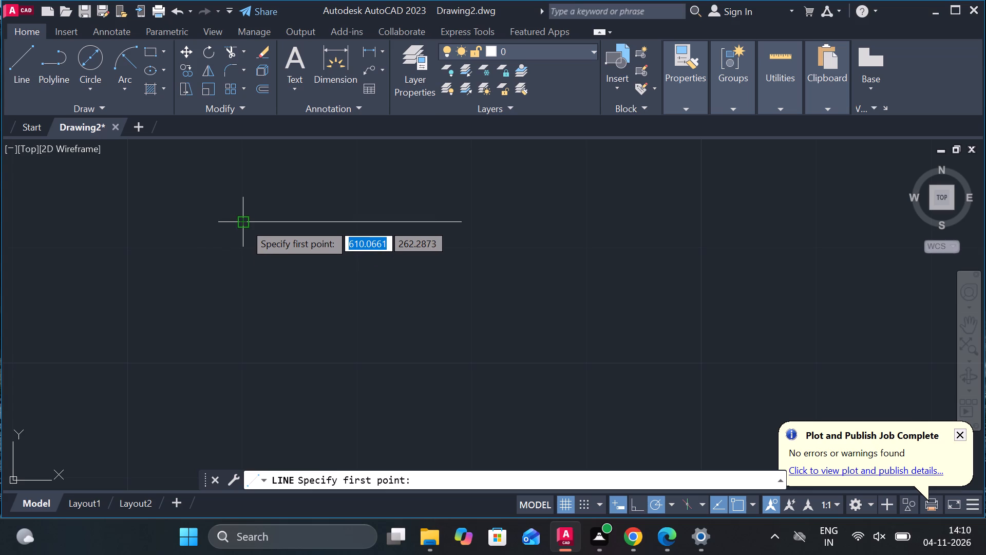
left_click(244, 223)
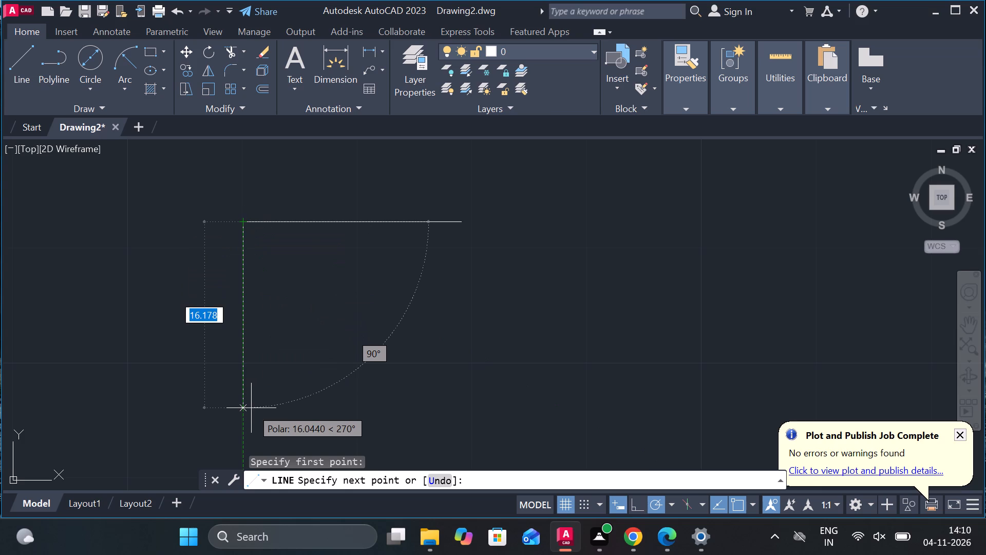
key("3")
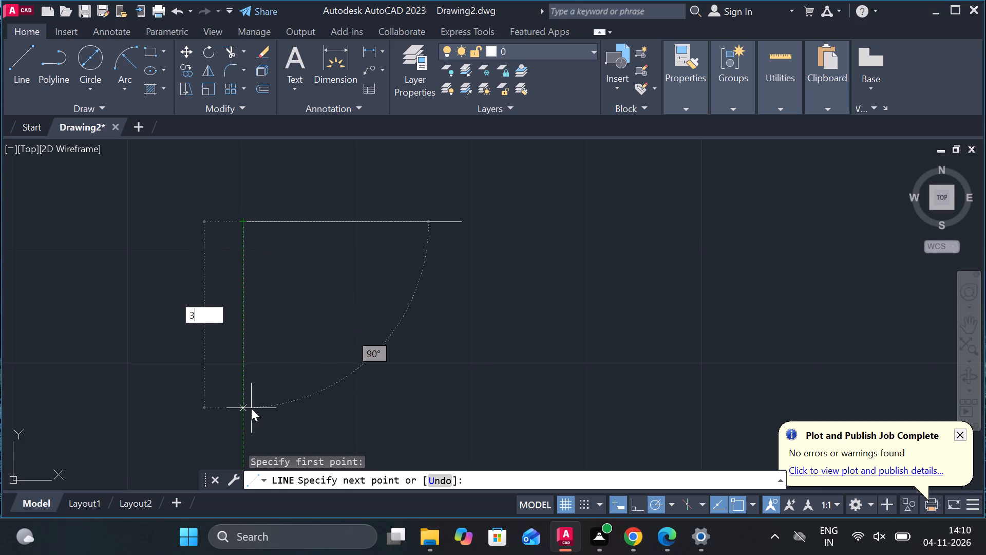
key("8")
key("Return")
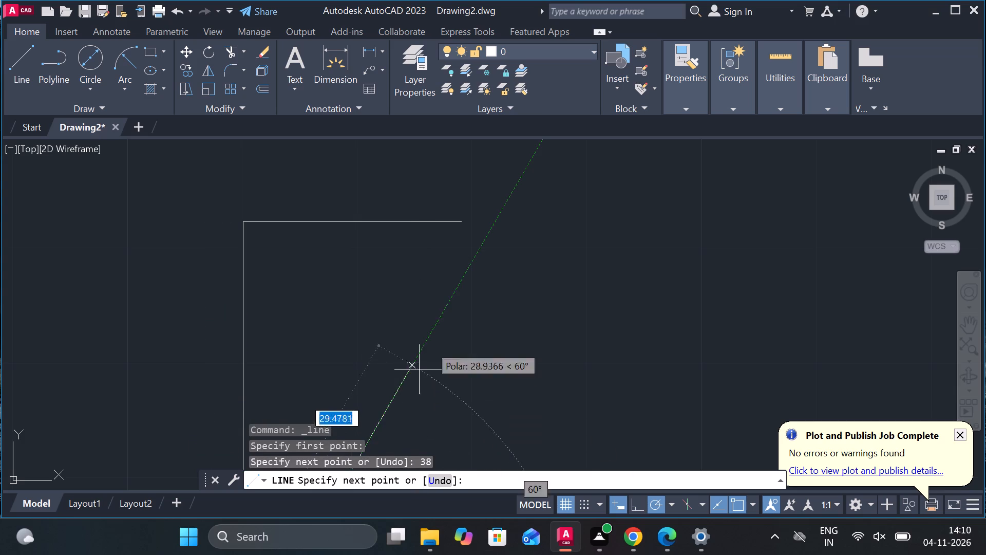
scroll(449, 282, "down", 3)
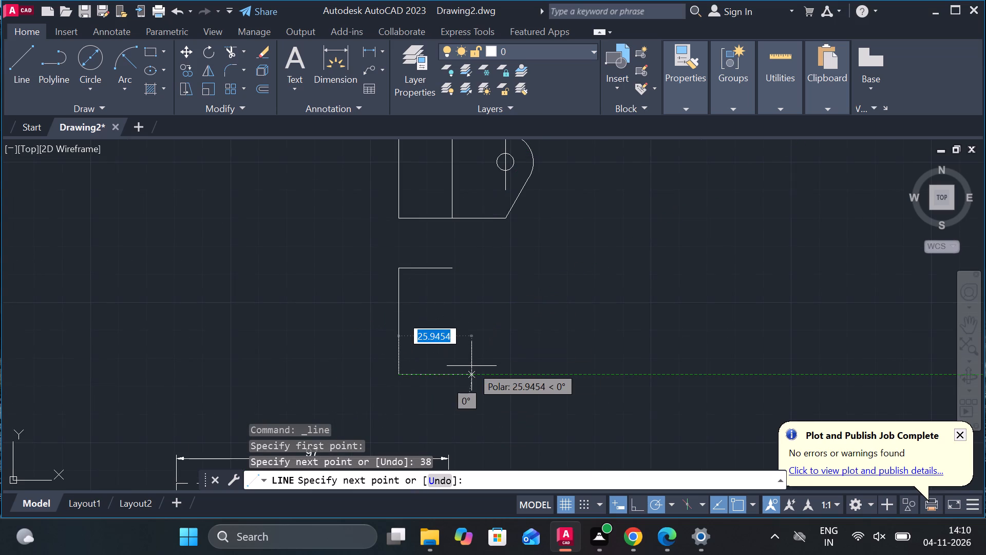
key("1")
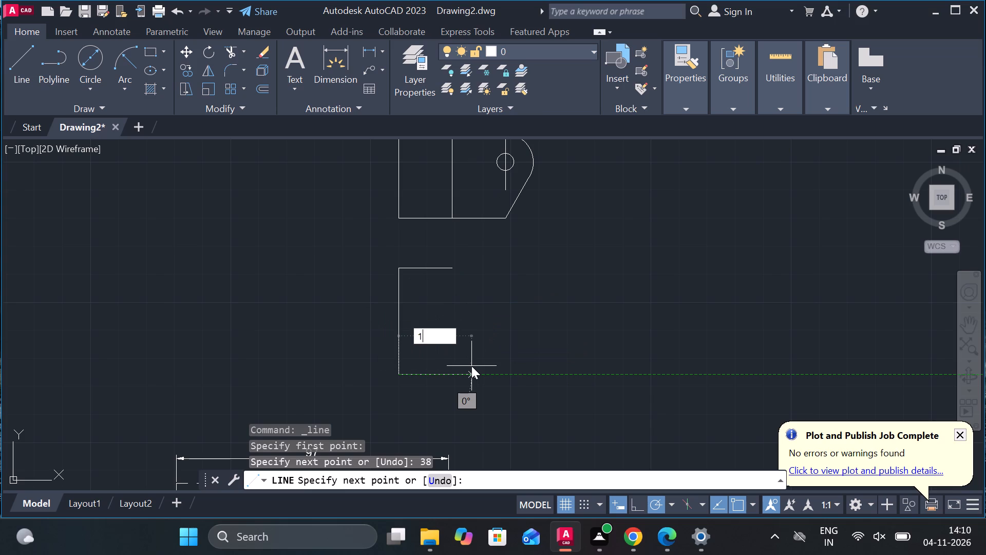
key("6")
key("Return")
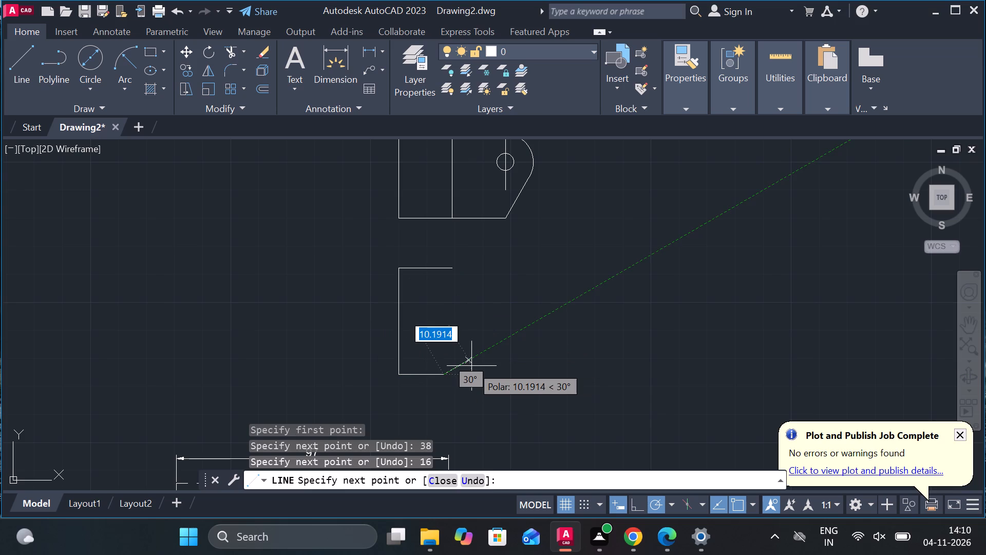
left_click(444, 271)
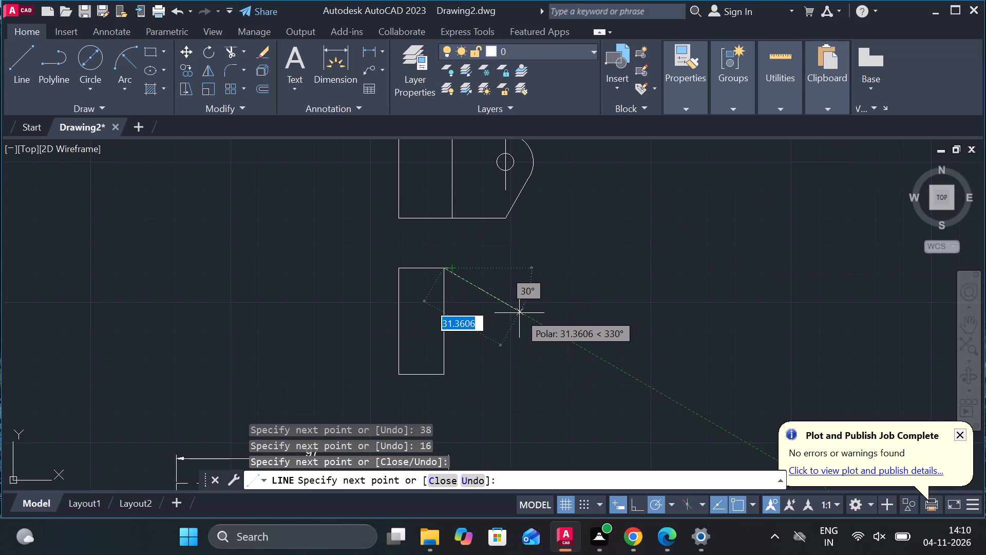
key("Escape")
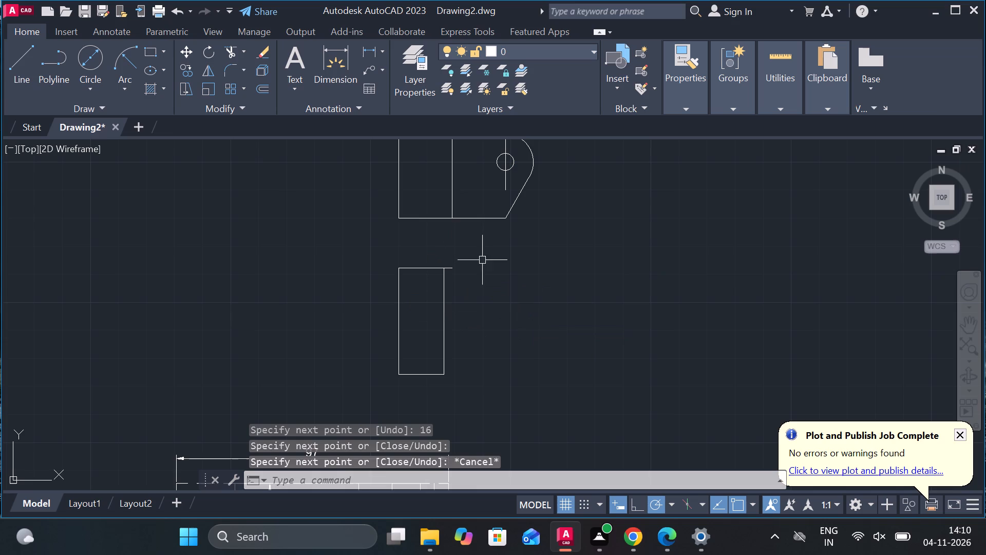
Trim the top line's overhang beyond the new rectangle's right edge.
left_click(236, 54)
scroll(475, 273, "up", 2)
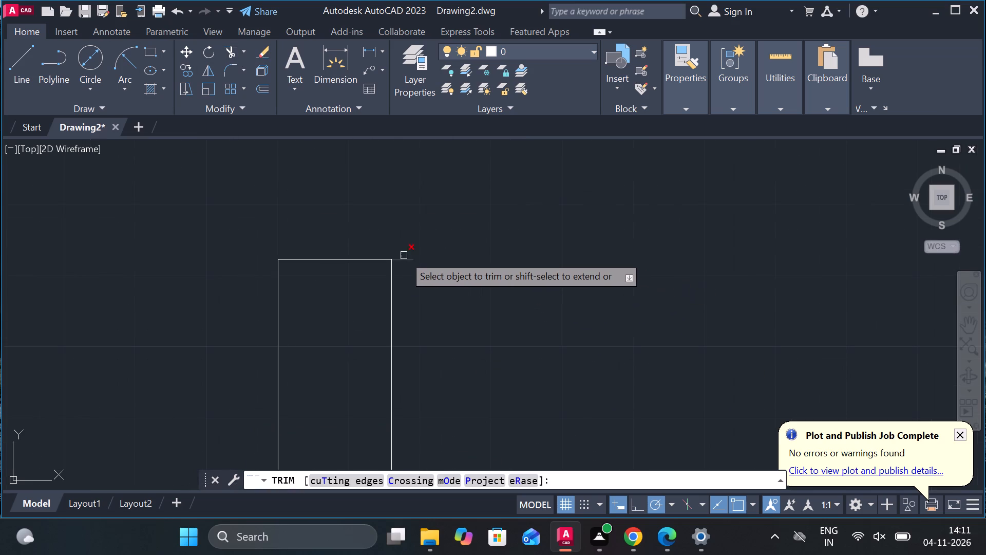
left_click(404, 255)
left_click(407, 270)
scroll(554, 310, "down", 2)
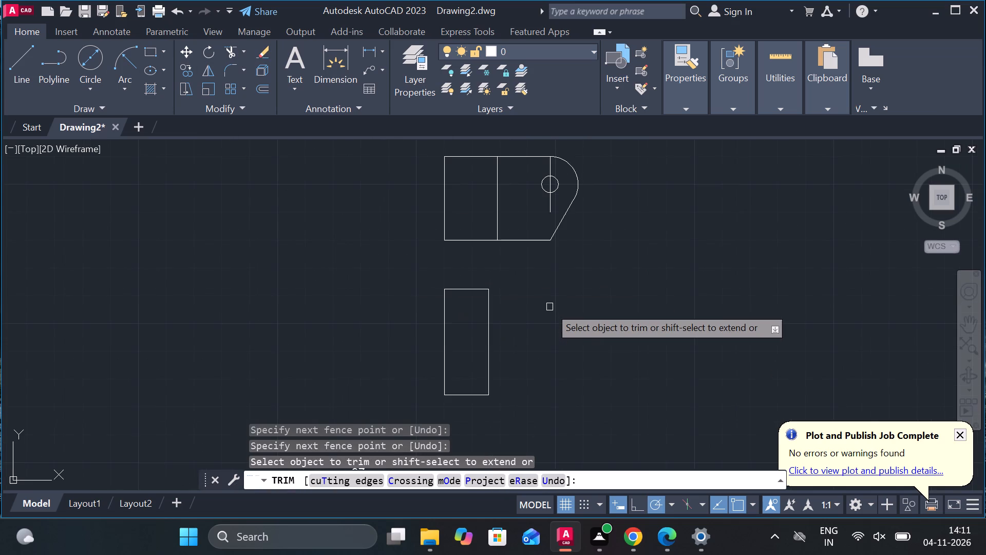
key("Escape")
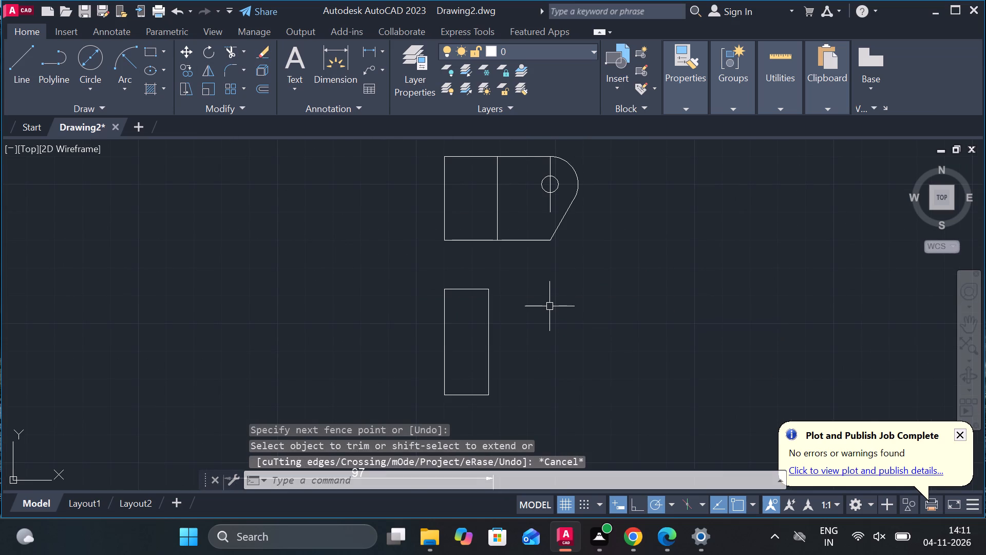
Draw a horizontal line through the mid-height of the 16 by 38 rectangle, extending past both sides and farther to the right.
left_click(31, 59)
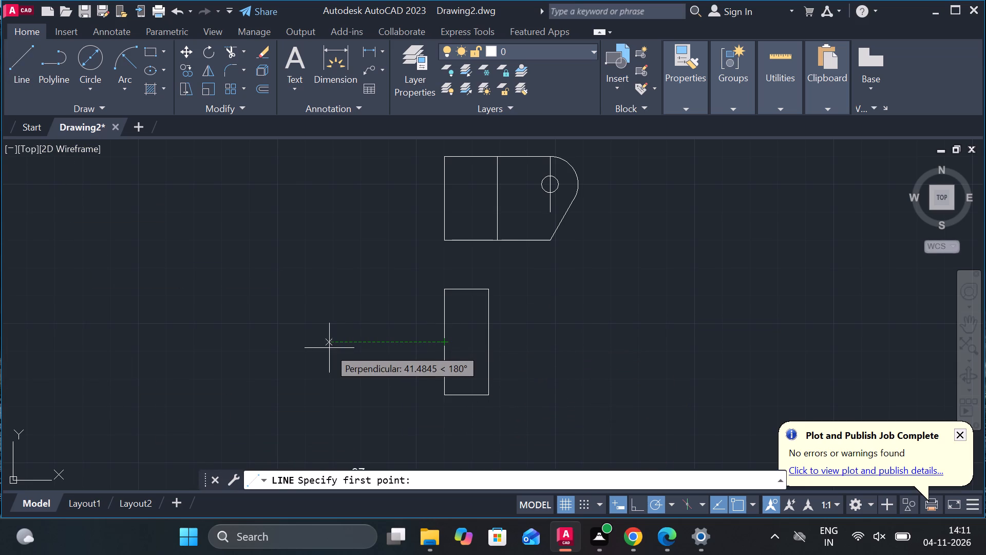
left_click(394, 346)
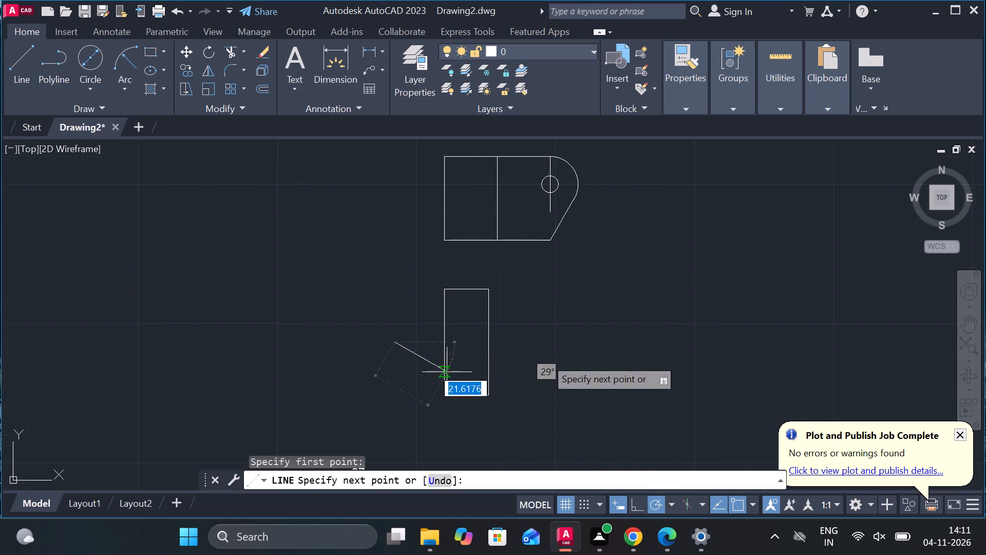
left_click(643, 339)
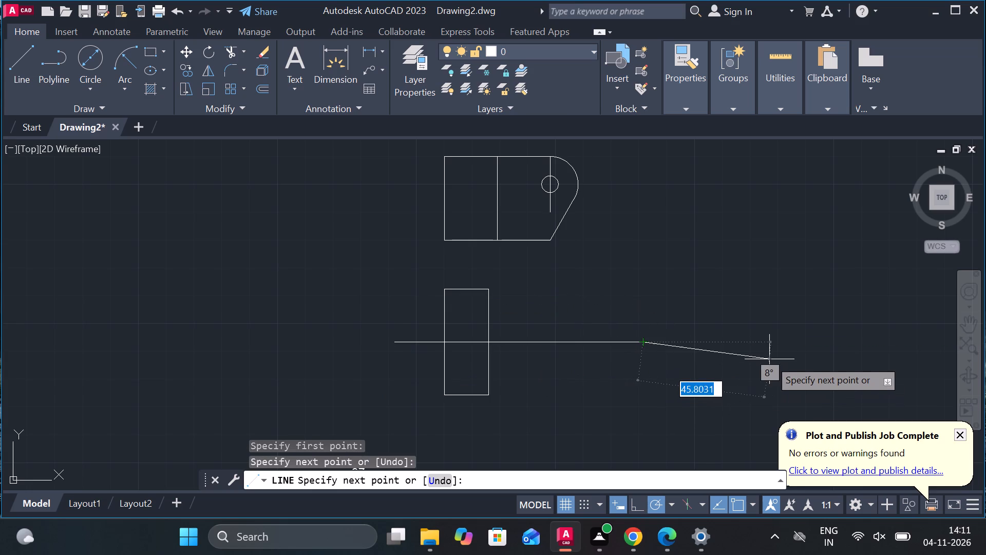
key("Escape")
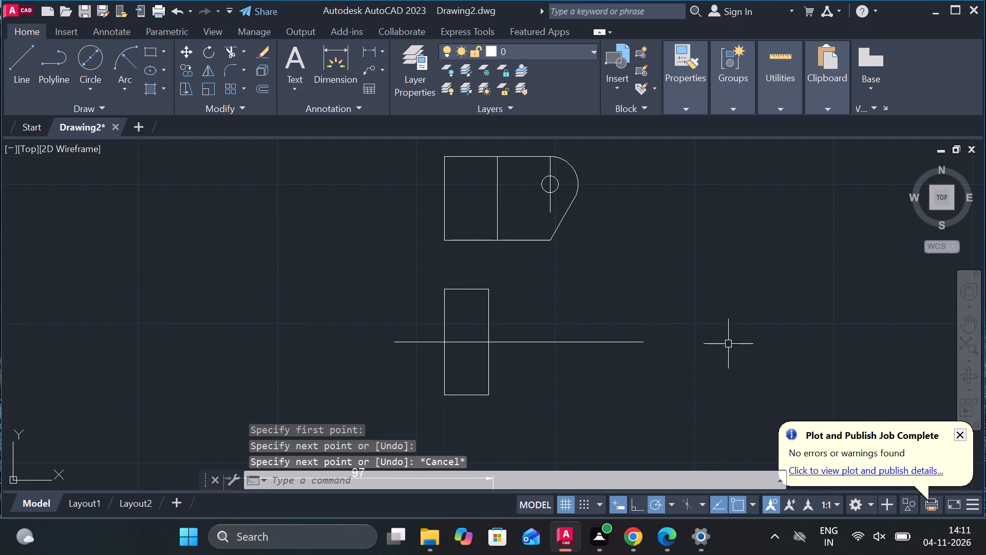
Copy the horizontal mid-height line 7.5 above and 7.5 below itself.
left_click(538, 343)
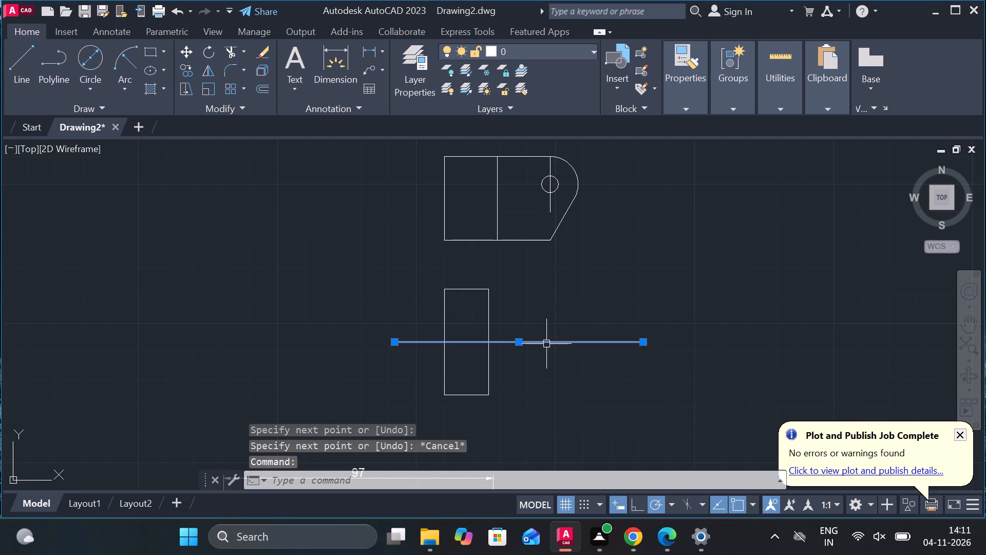
left_click(184, 71)
left_click(545, 342)
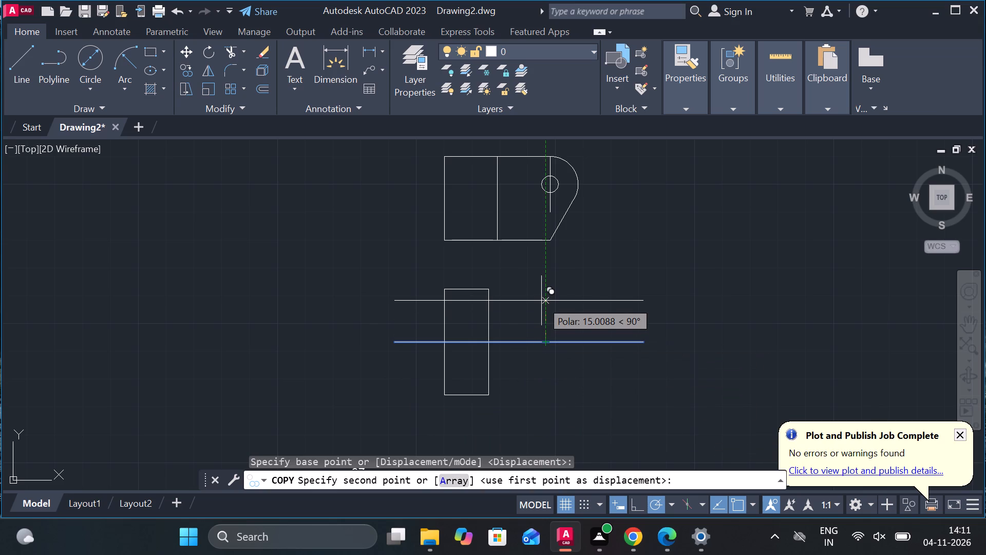
key("7")
type(".5")
key("Return")
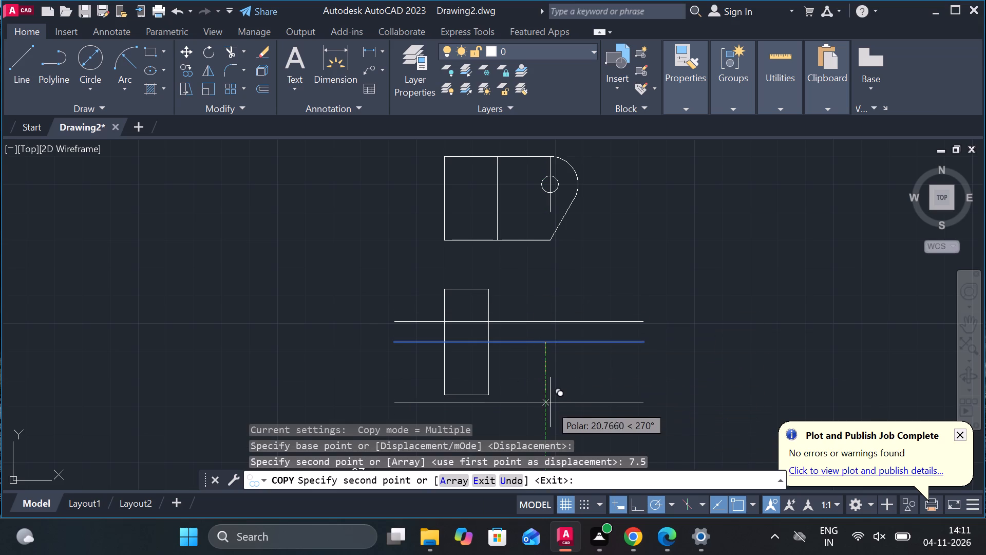
type("7.5")
key("Return")
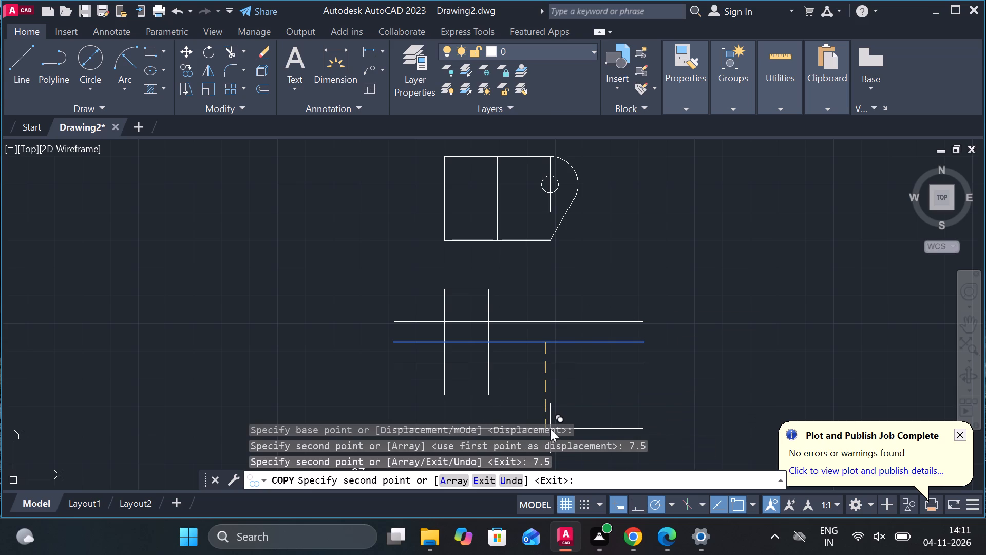
key("Escape")
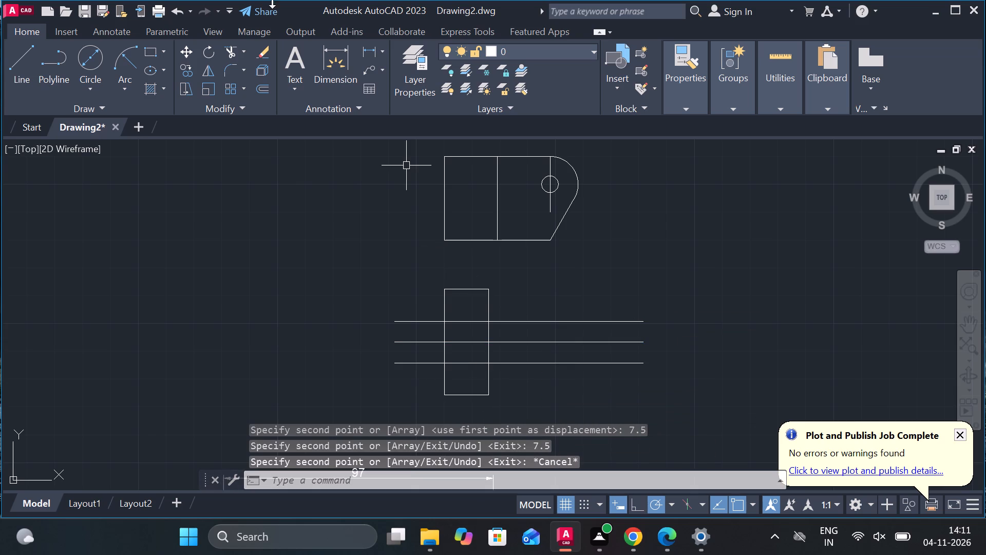
Trim the three horizontal lines left of and inside the 16 by 38 rectangle, and its right edge between the outer two lines.
left_click(233, 58)
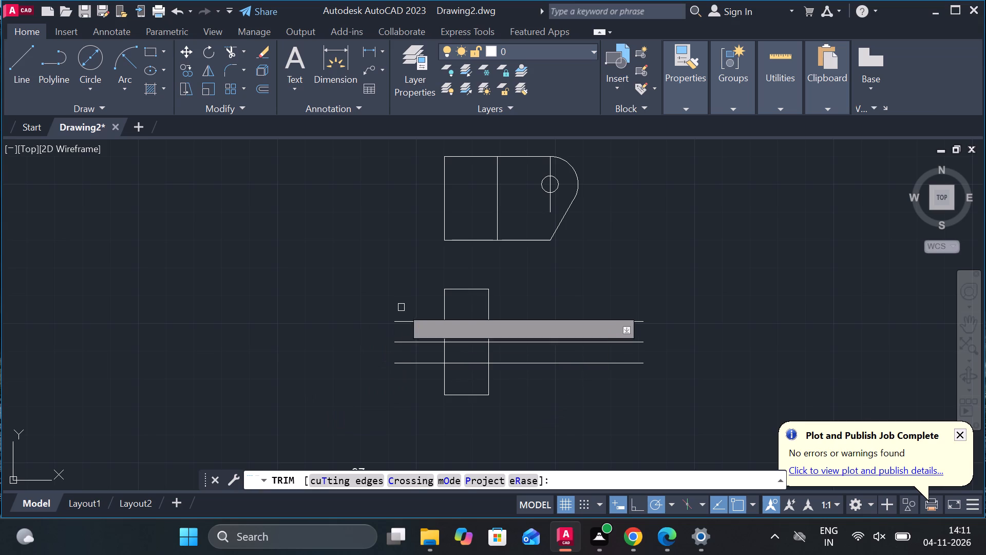
left_click_drag(403, 303, 406, 381)
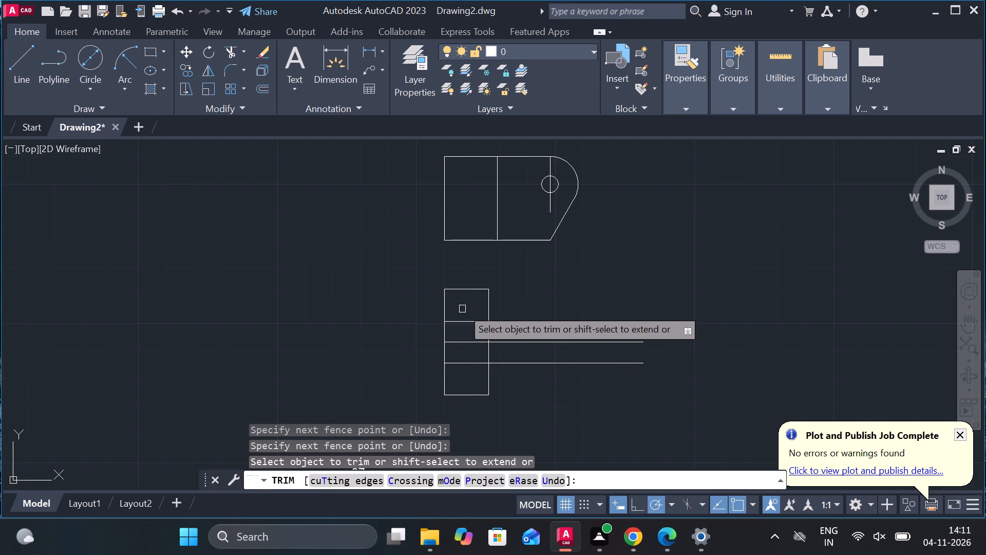
left_click_drag(462, 308, 467, 378)
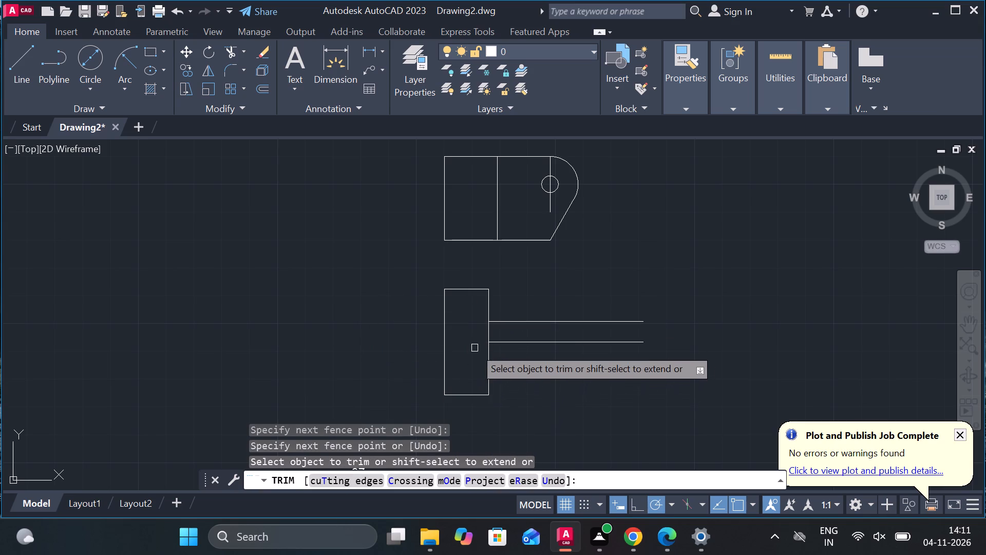
scroll(475, 348, "up", 2)
left_click(506, 364)
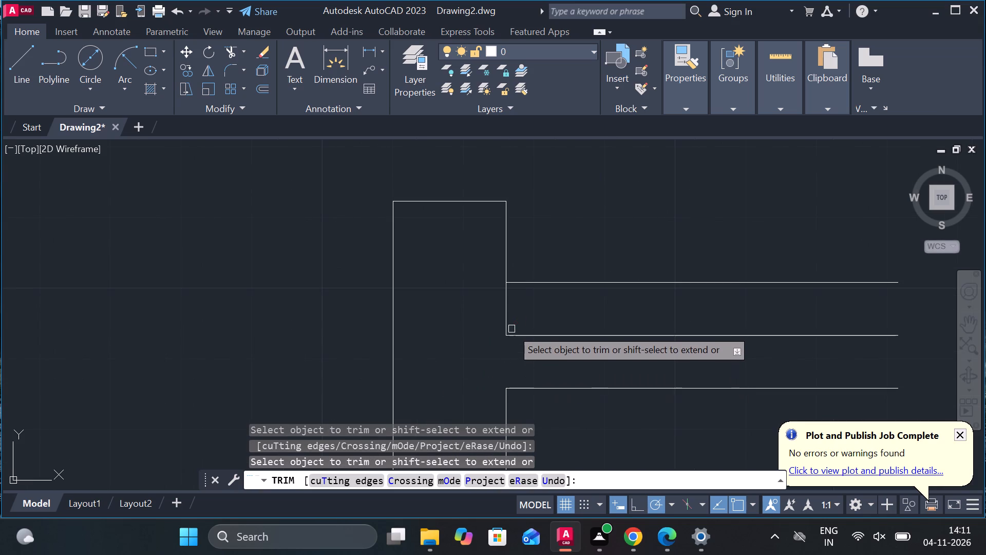
left_click(507, 311)
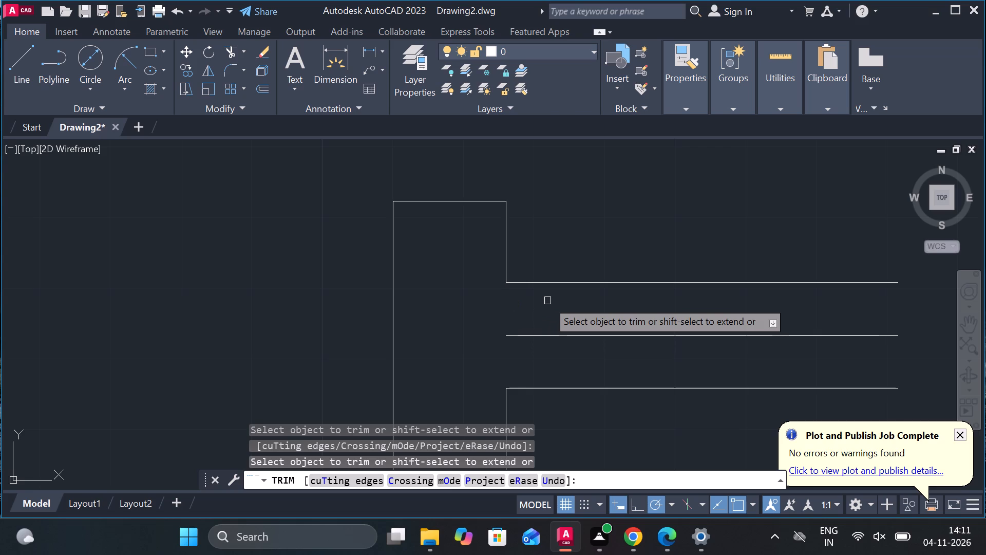
key("Escape")
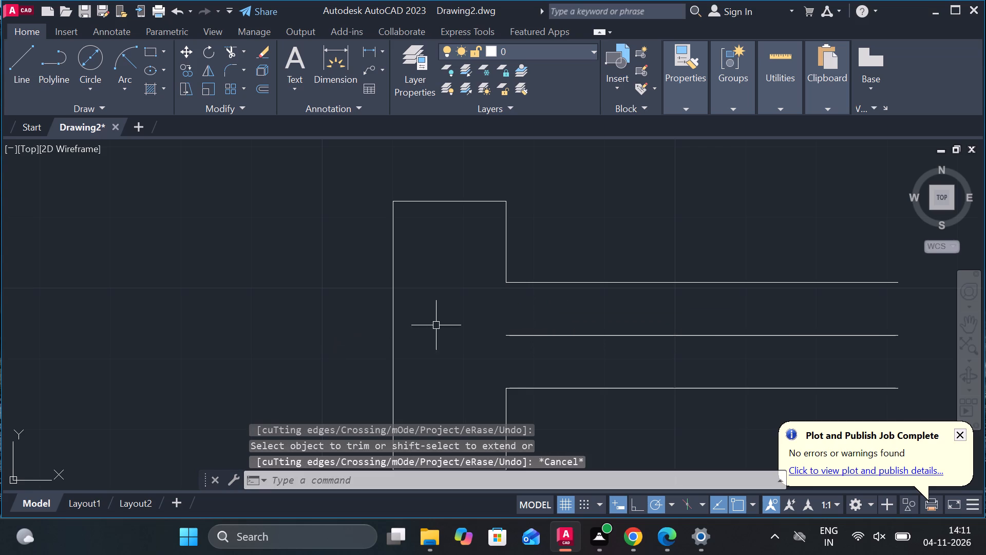
Draw a vertical line between the arm's upper and lower lines, aligned with the right quadrant of the plate's rounded end.
scroll(566, 323, "down", 2)
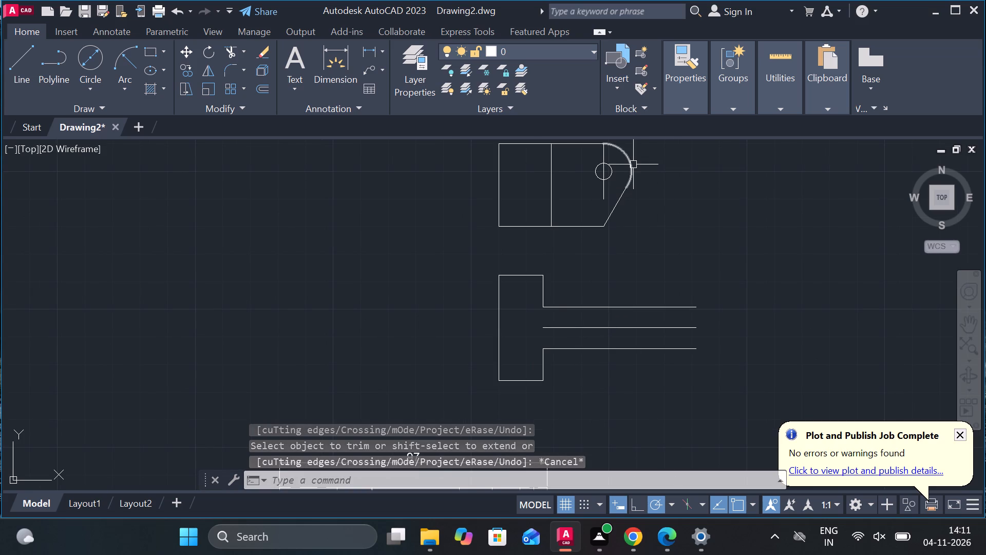
left_click(24, 57)
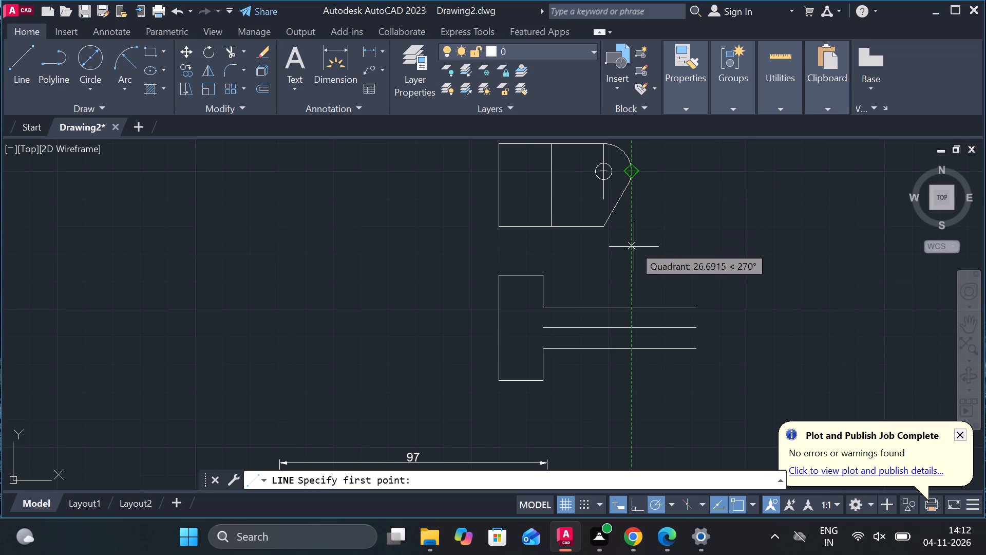
left_click(631, 311)
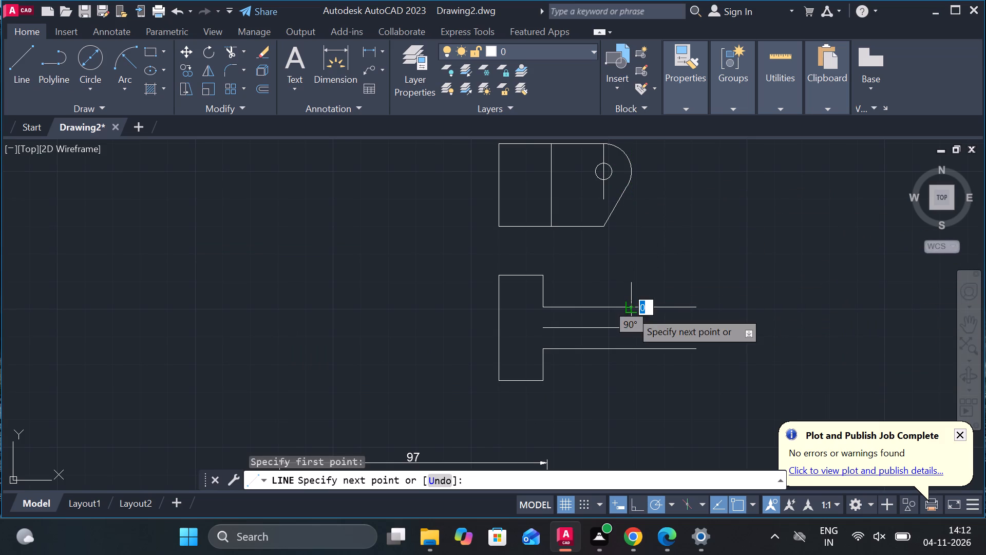
left_click(632, 344)
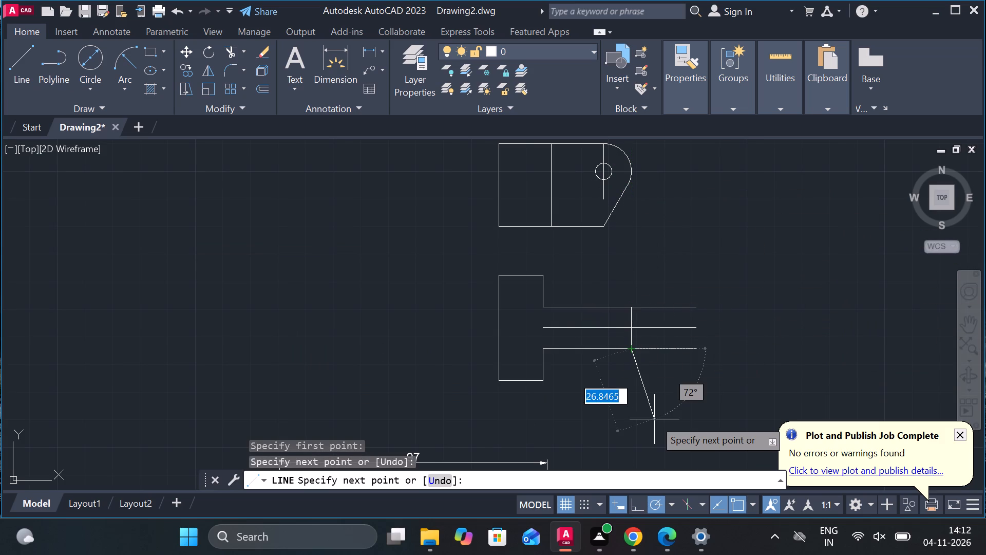
key("Escape")
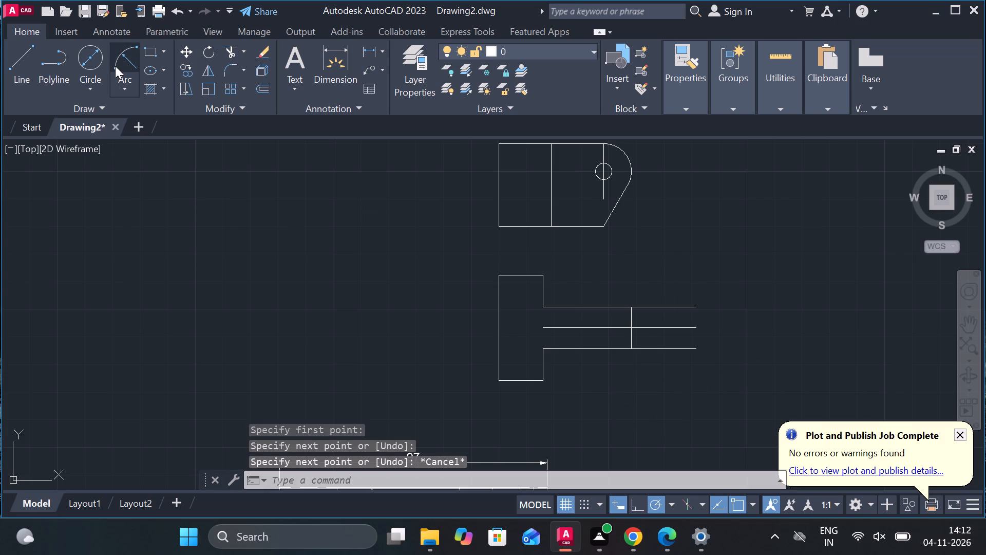
Trim the three horizontal arm lines' overhang beyond the new vertical end line.
left_click(237, 50)
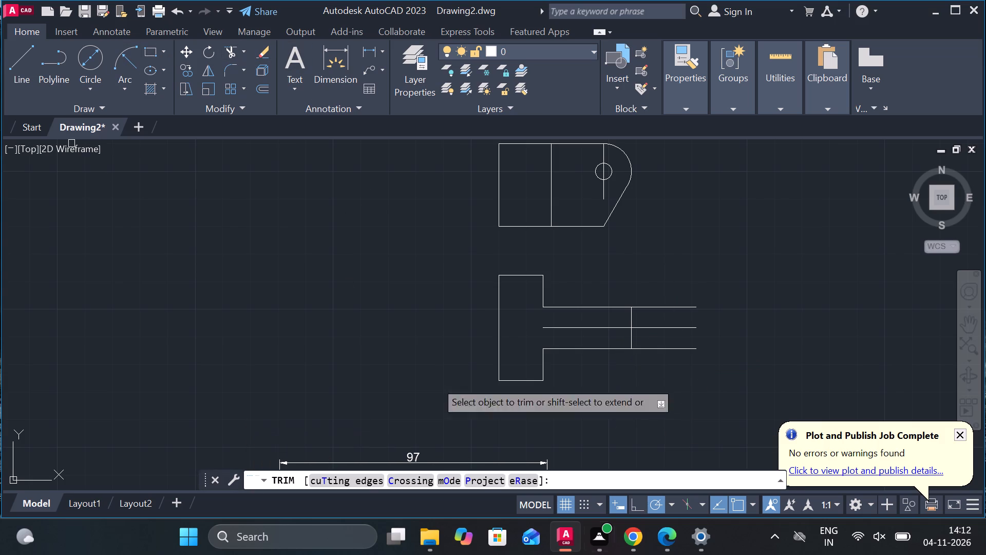
left_click_drag(673, 274, 679, 374)
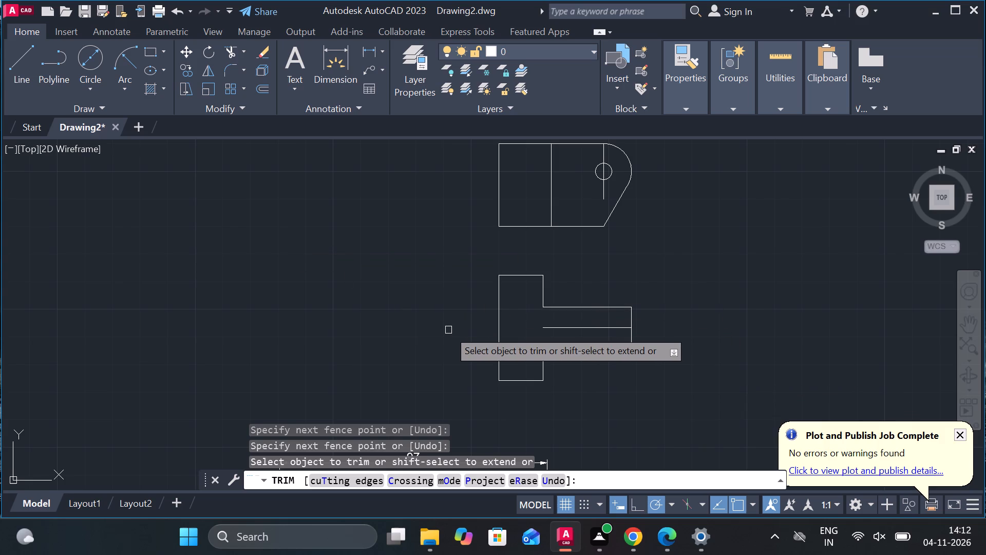
key("Escape")
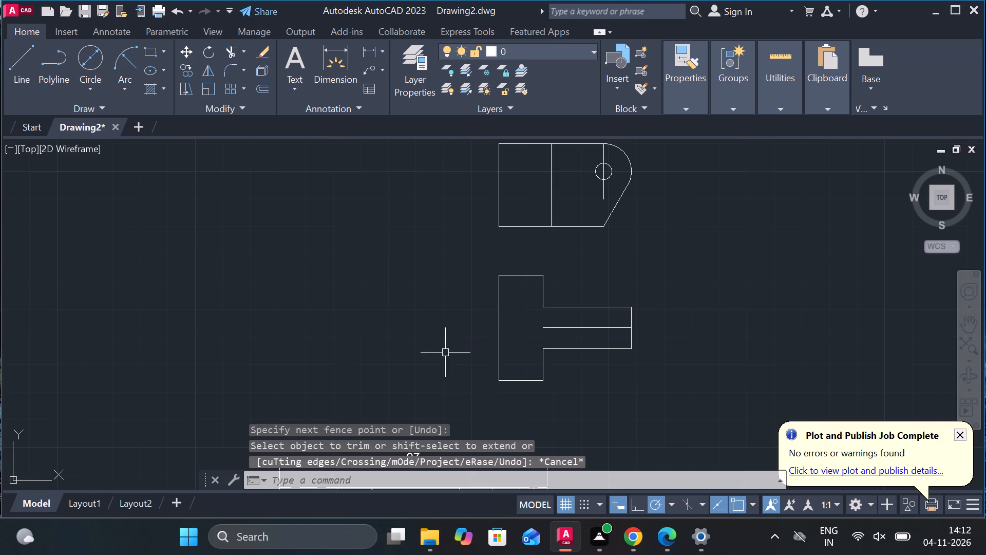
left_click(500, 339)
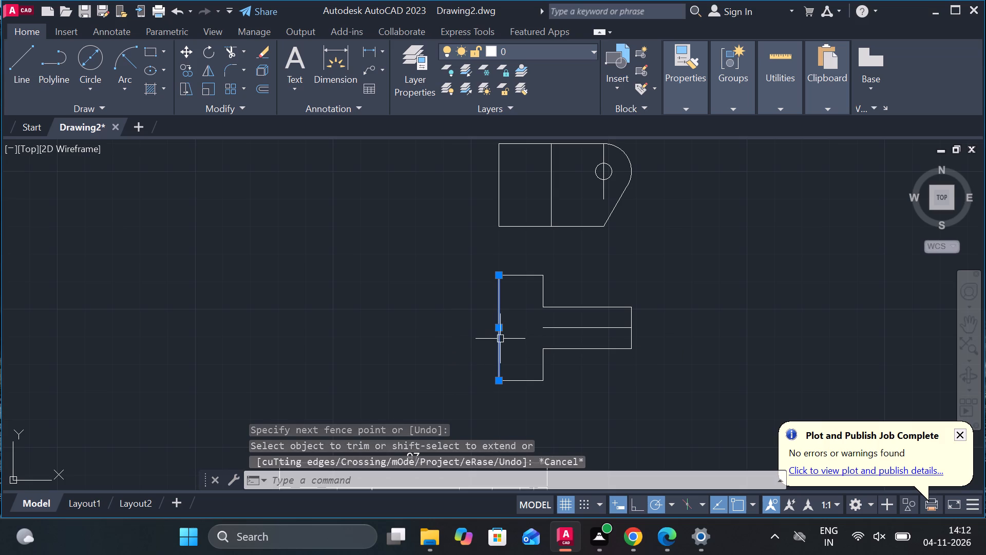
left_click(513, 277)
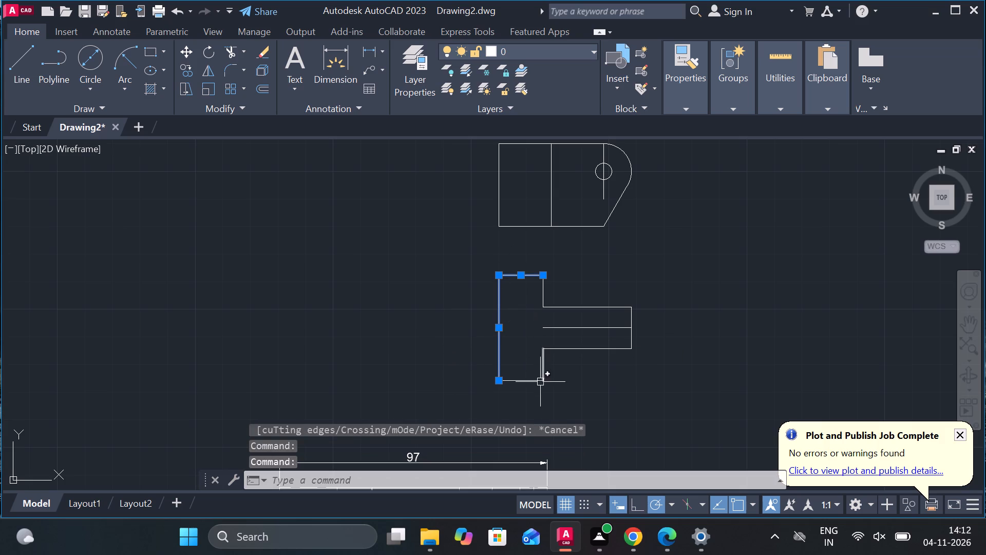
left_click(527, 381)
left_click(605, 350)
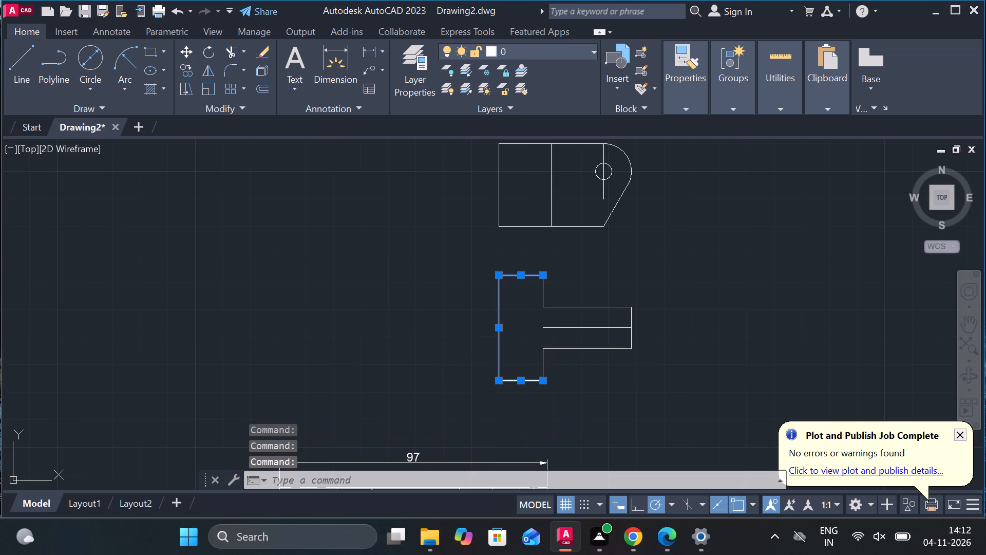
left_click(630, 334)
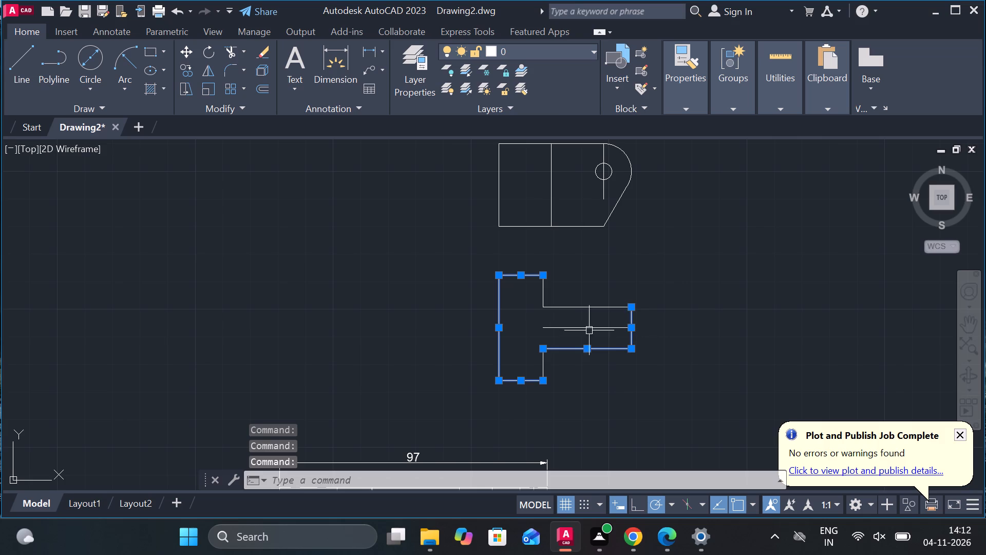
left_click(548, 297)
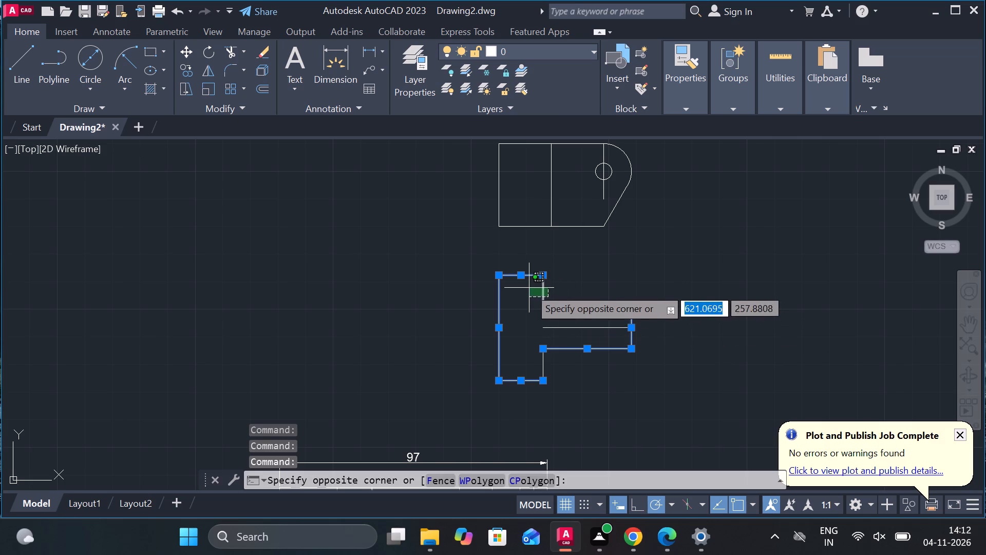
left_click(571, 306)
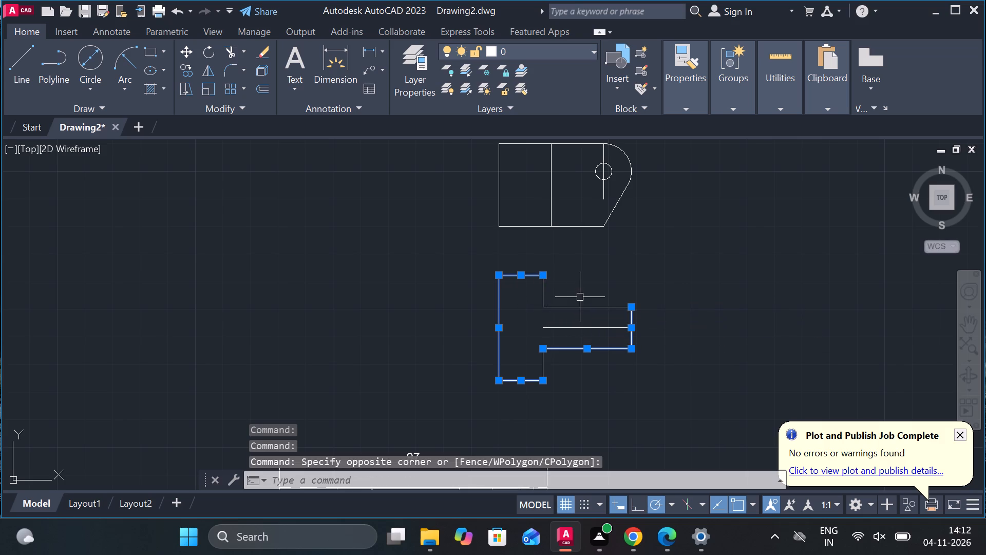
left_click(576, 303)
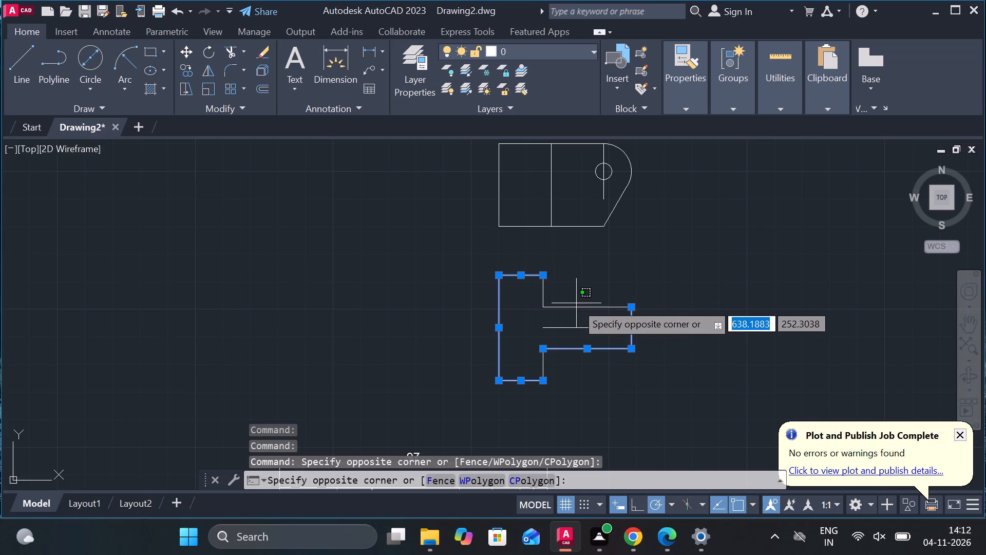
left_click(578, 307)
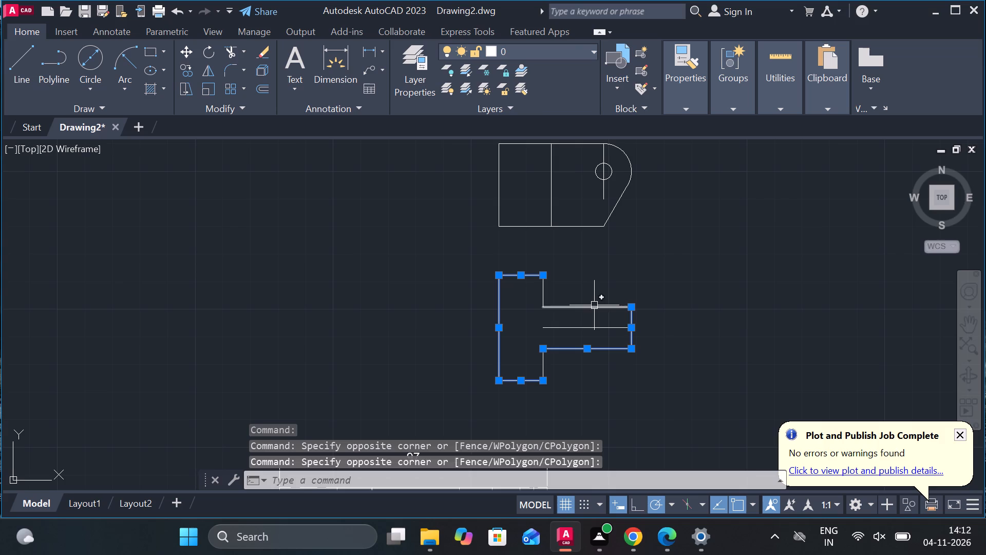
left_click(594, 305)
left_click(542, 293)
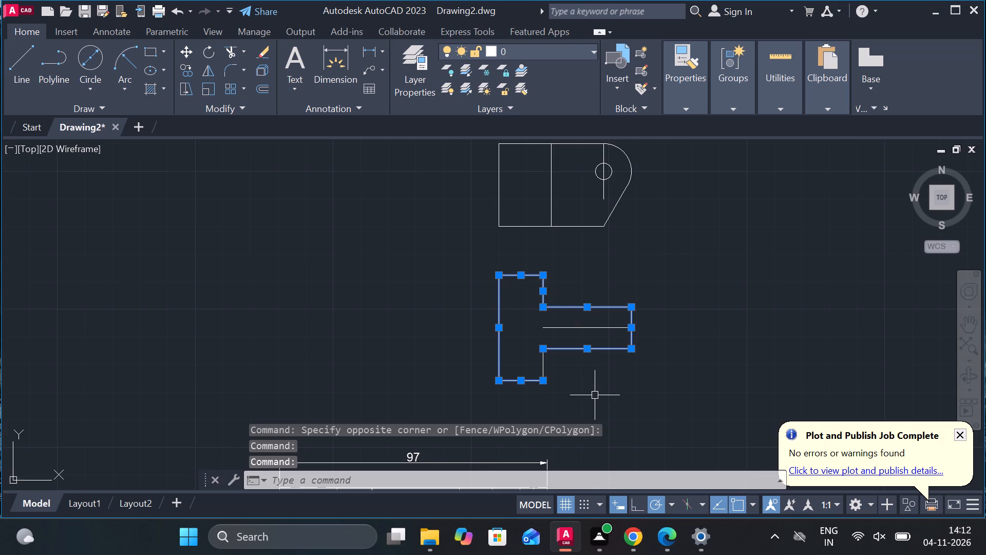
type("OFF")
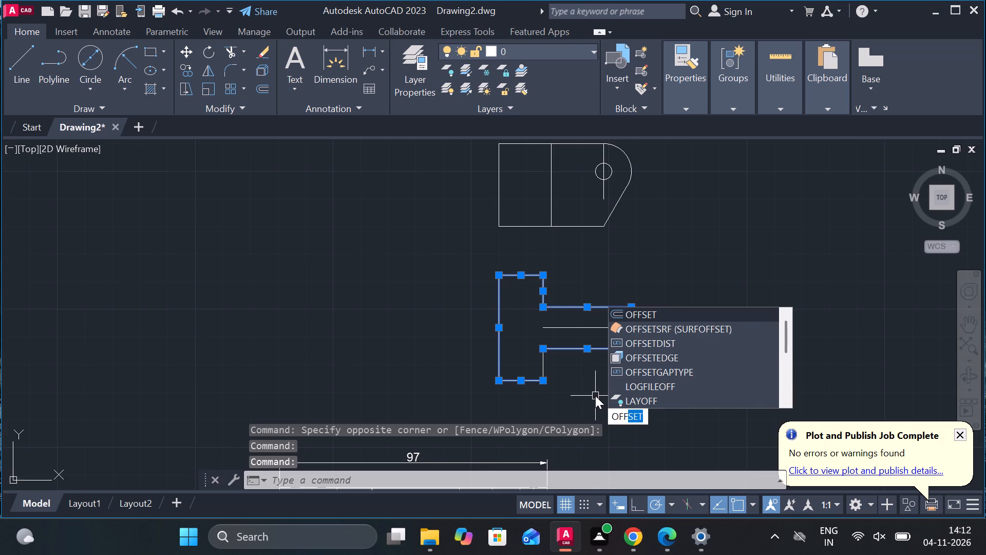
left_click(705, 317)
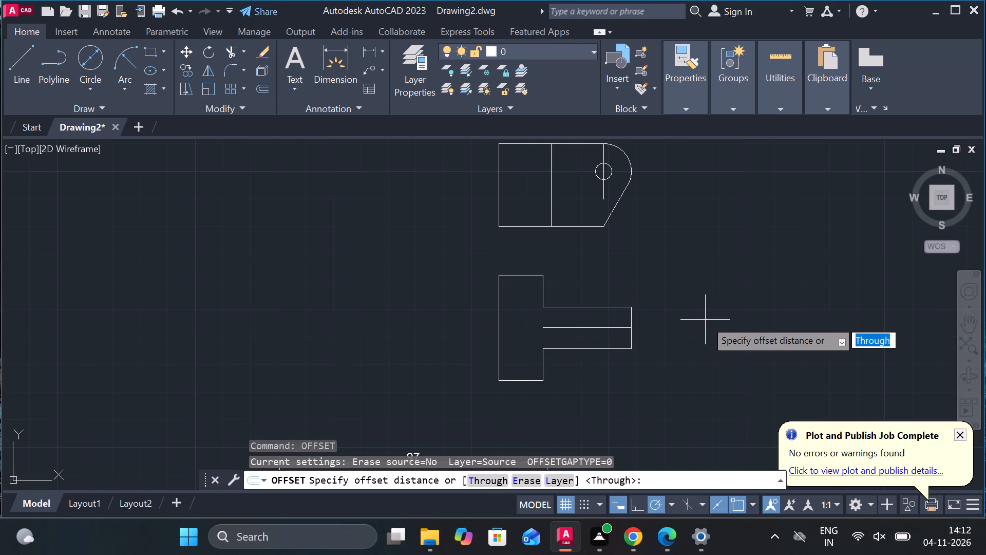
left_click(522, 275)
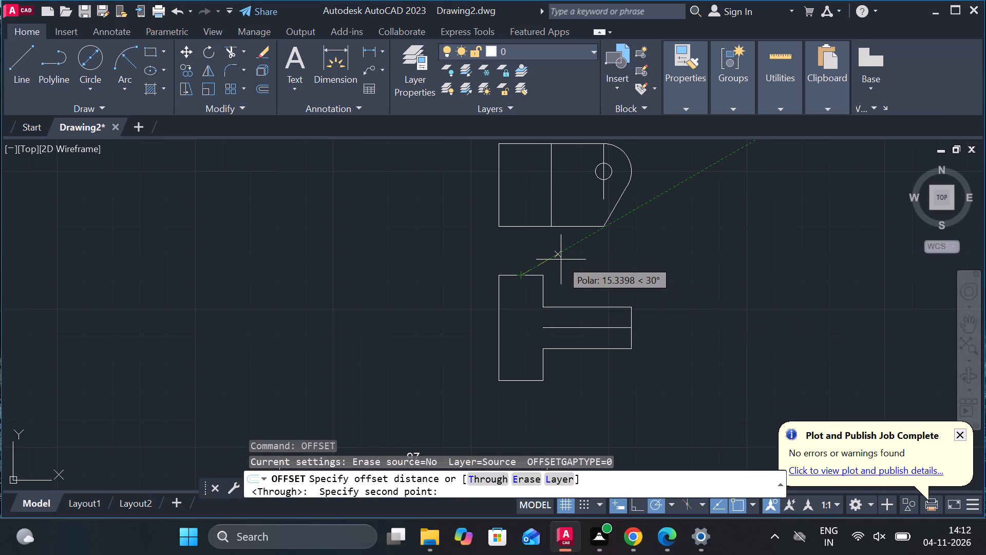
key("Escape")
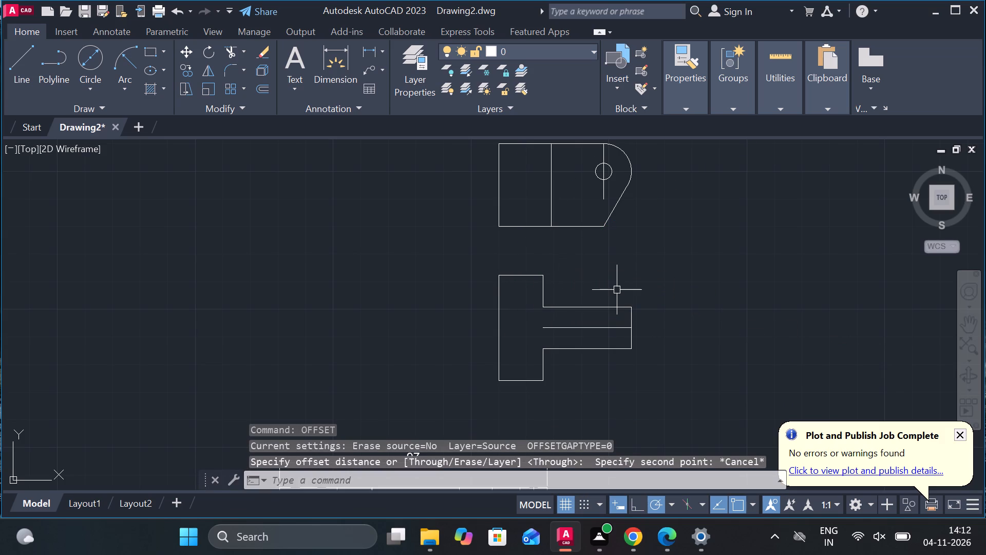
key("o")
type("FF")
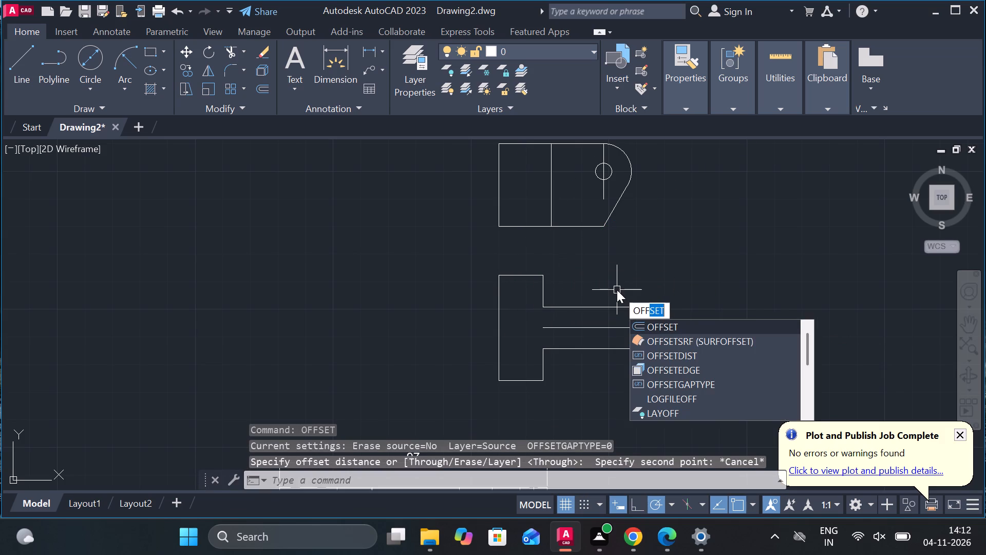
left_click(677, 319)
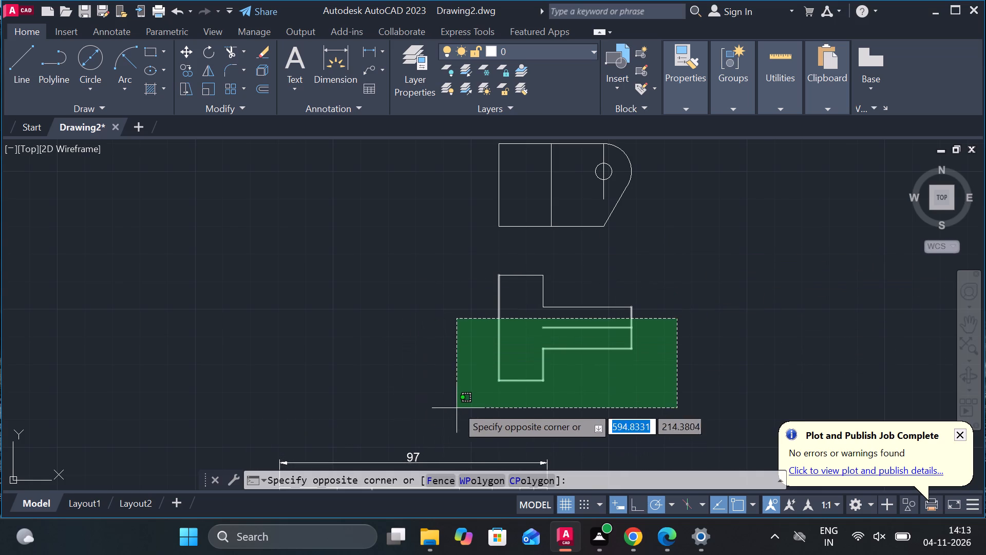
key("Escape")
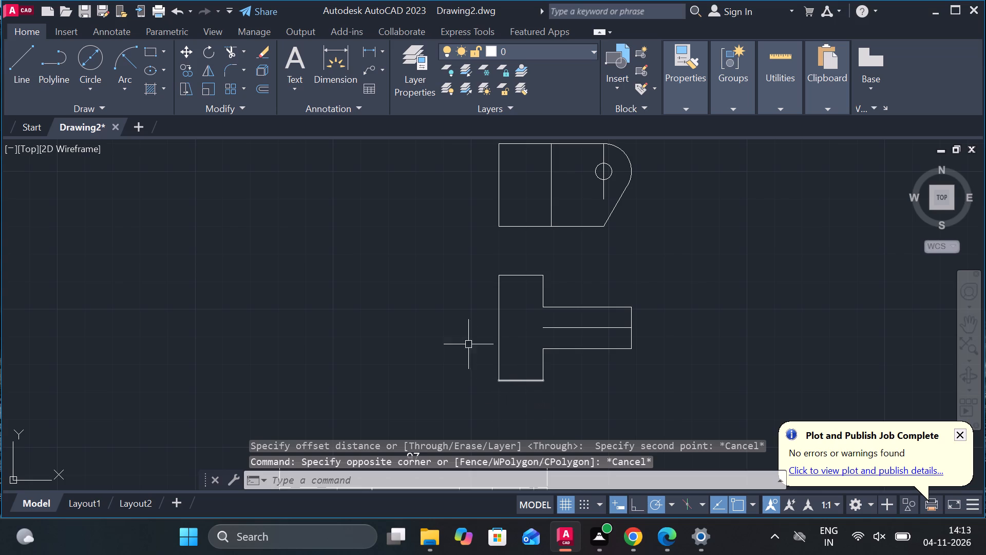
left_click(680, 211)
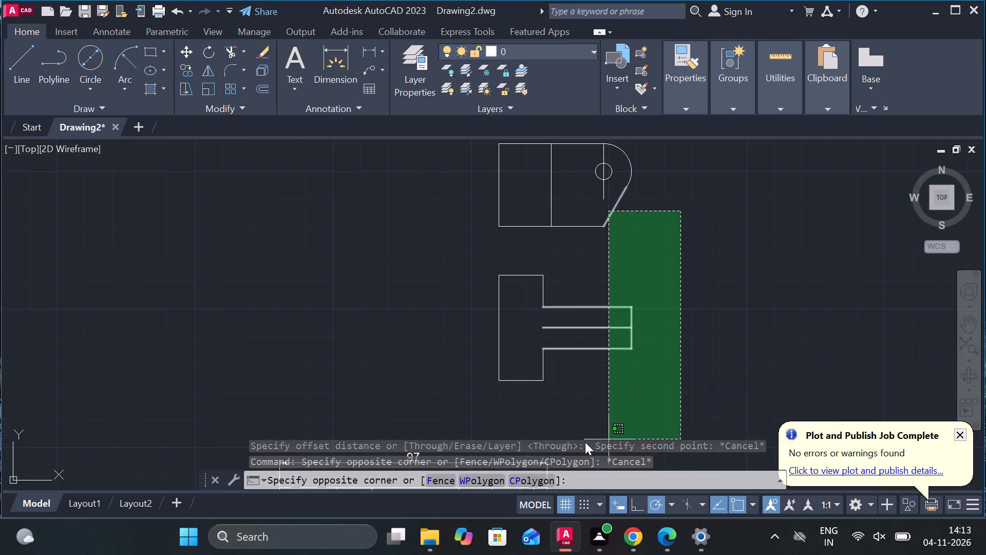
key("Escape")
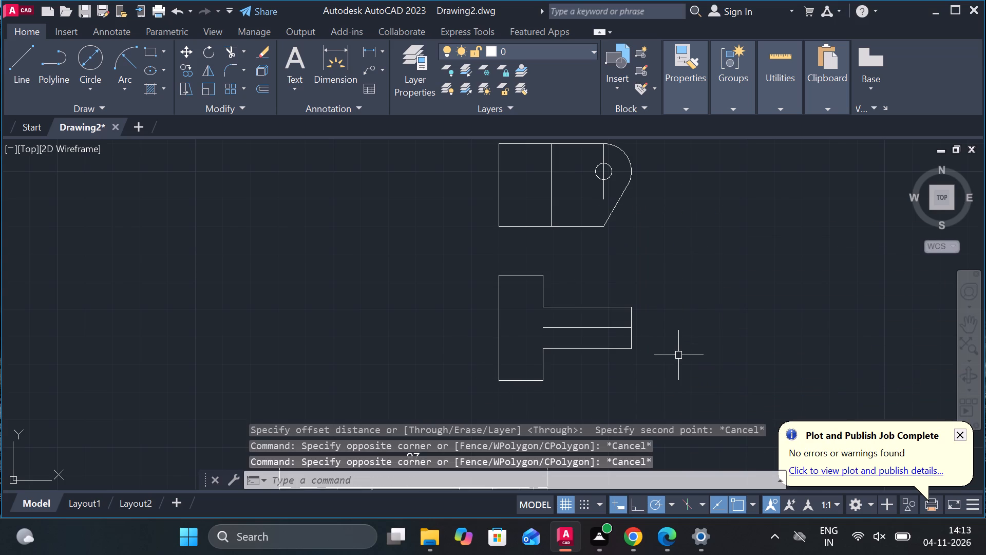
Join the lines of the lower view's flange and arm into a single outline polyline.
left_click(667, 248)
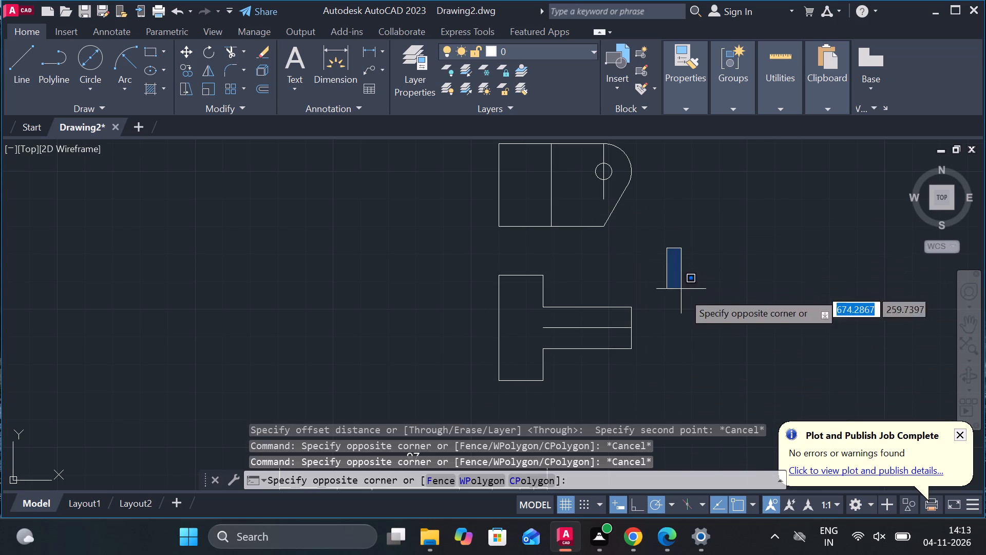
left_click(470, 389)
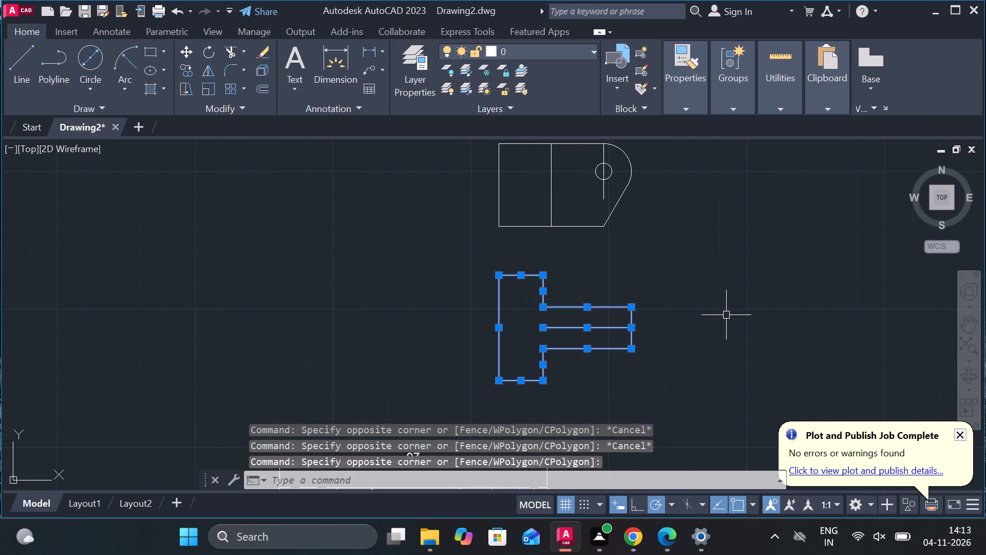
right_click(552, 328)
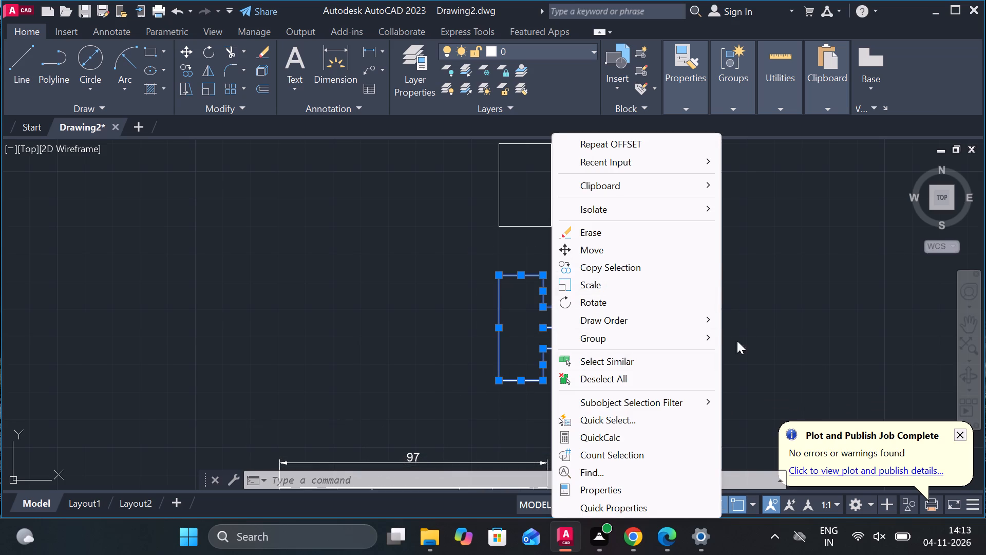
left_click(753, 329)
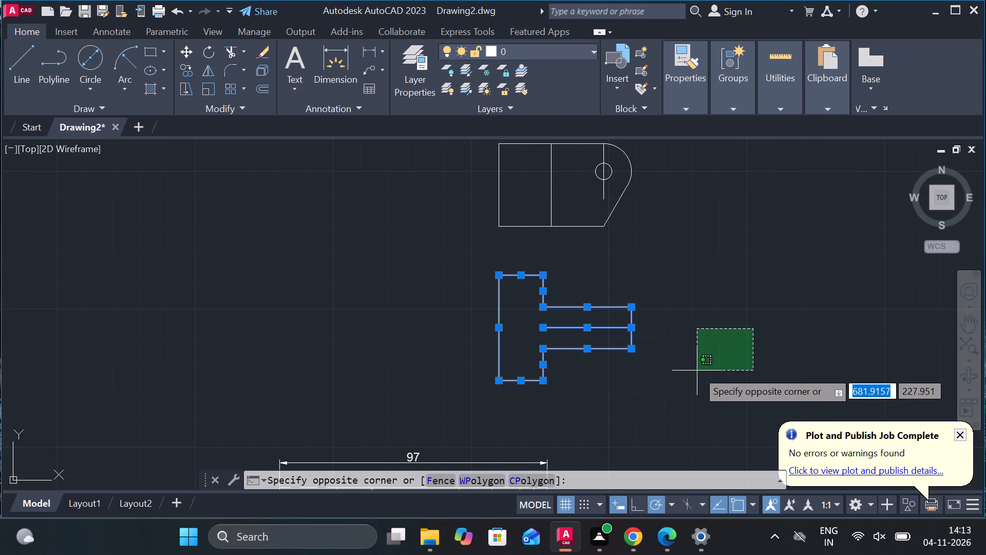
key("Escape")
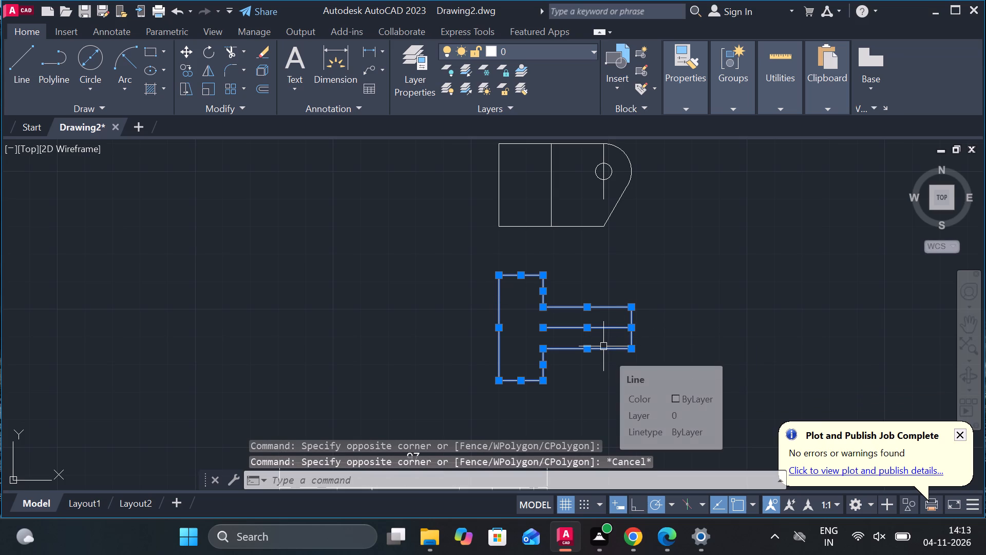
key("j")
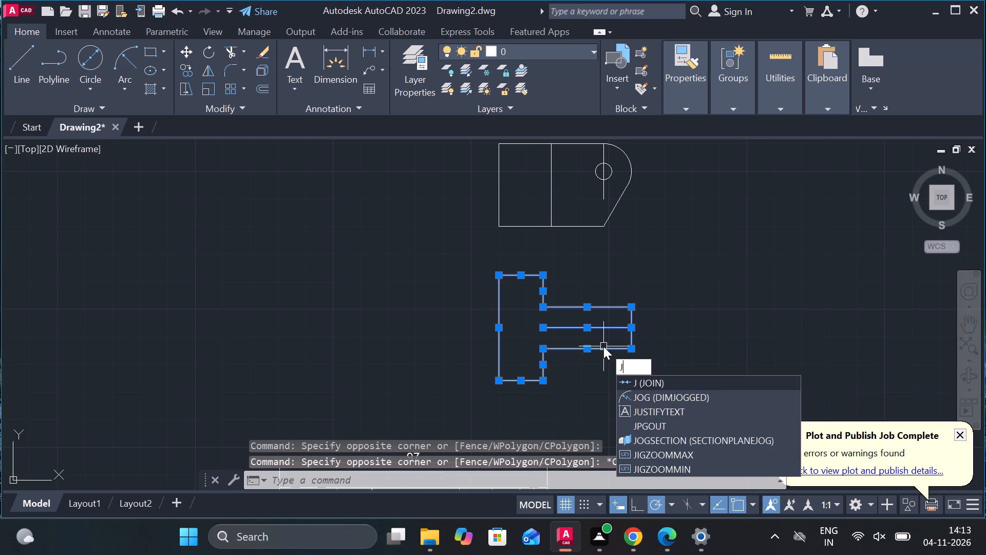
key("Return")
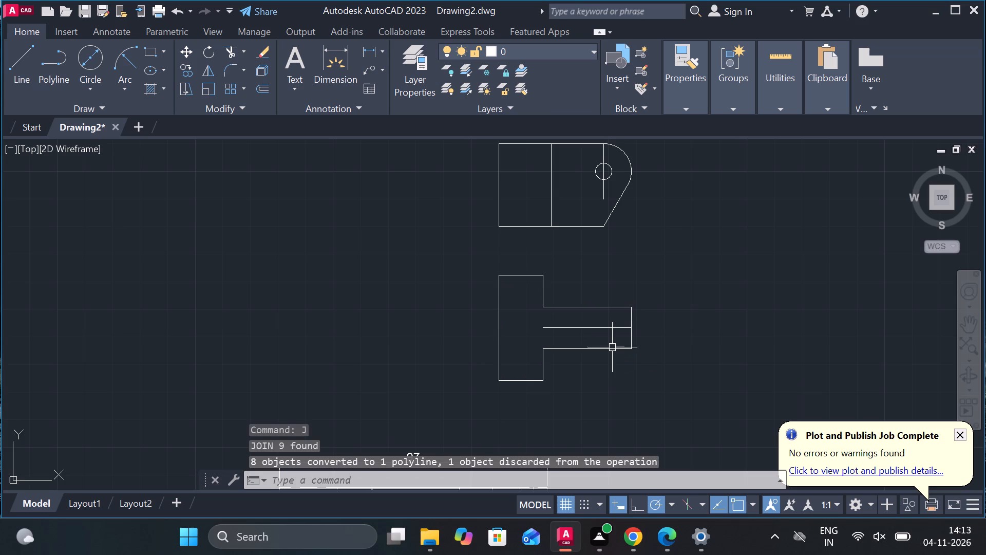
Start an offset with distance 2 and offset the lower view's joined T-shaped outline outward, overriding the distance with 1.
scroll(553, 335, "up", 2)
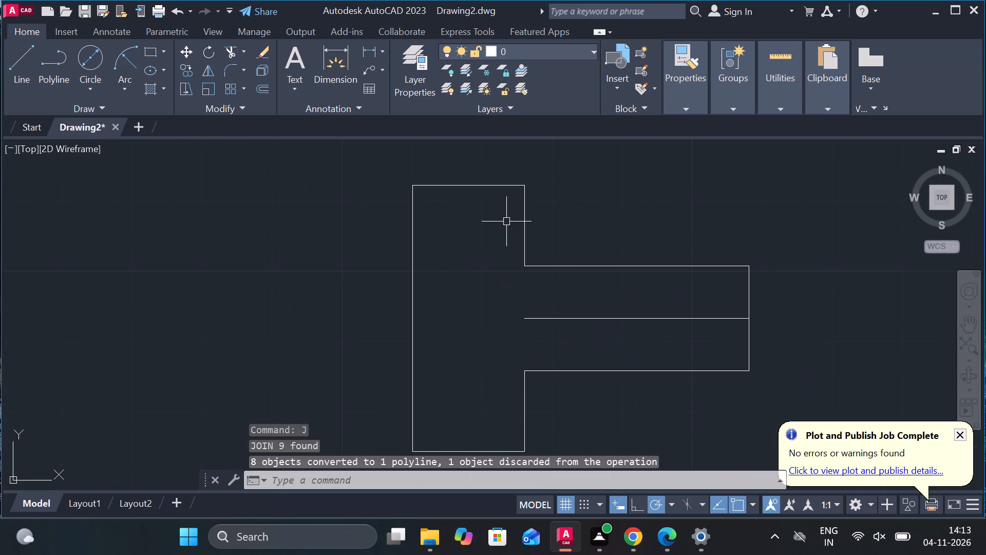
left_click(522, 234)
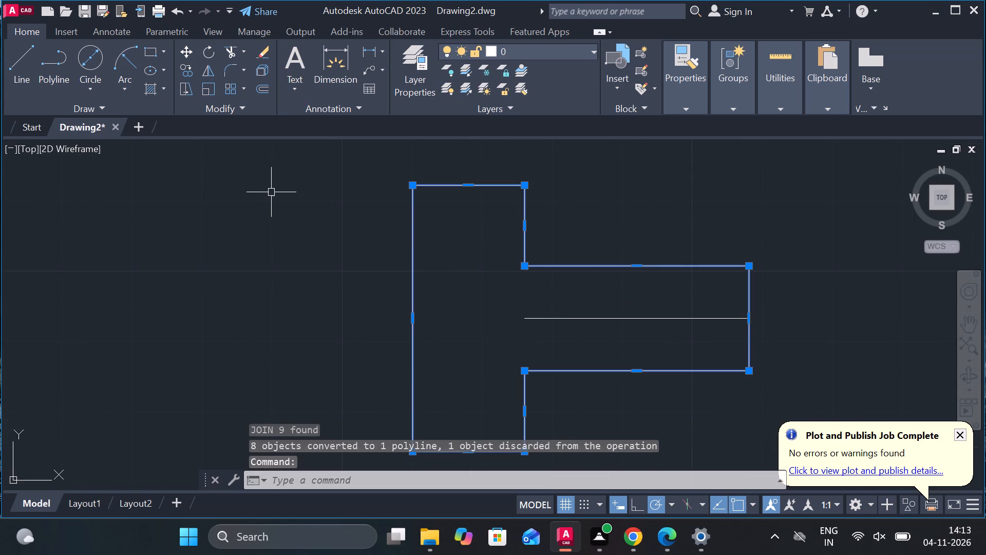
key("o")
type("FF")
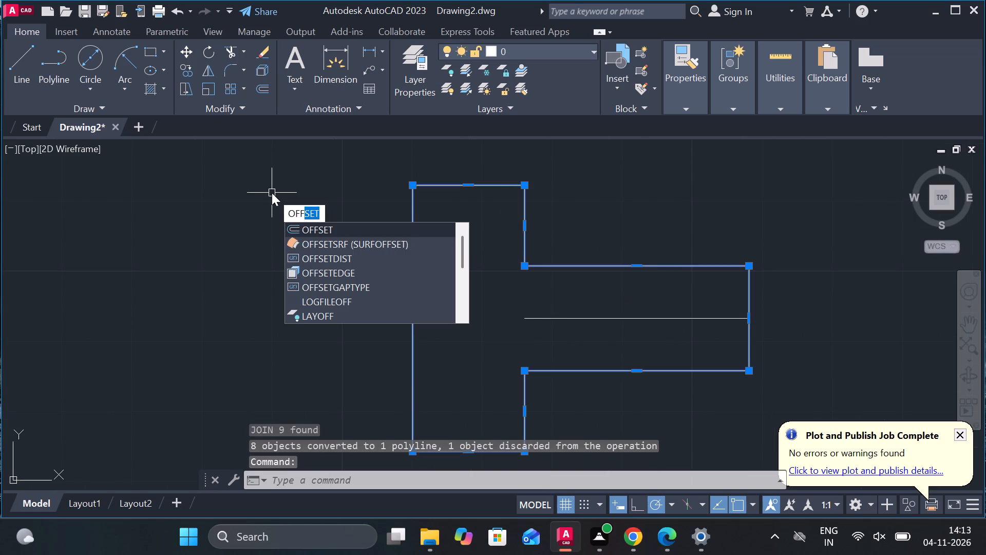
left_click(386, 226)
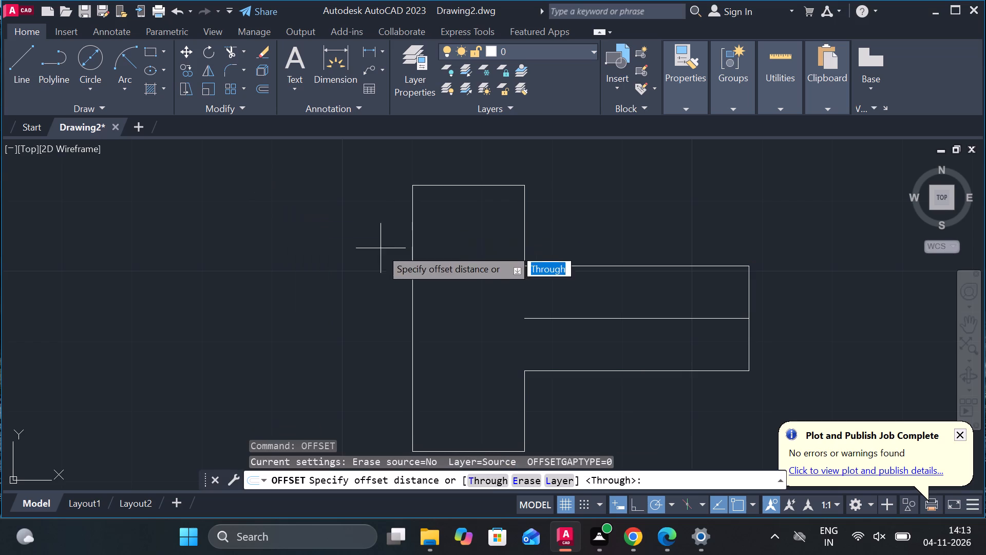
left_click(466, 187)
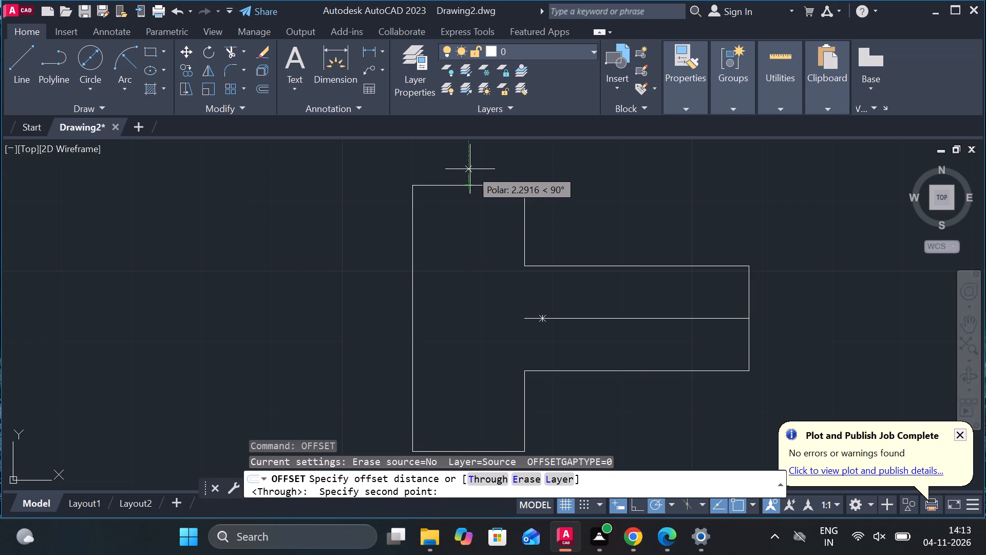
key("2")
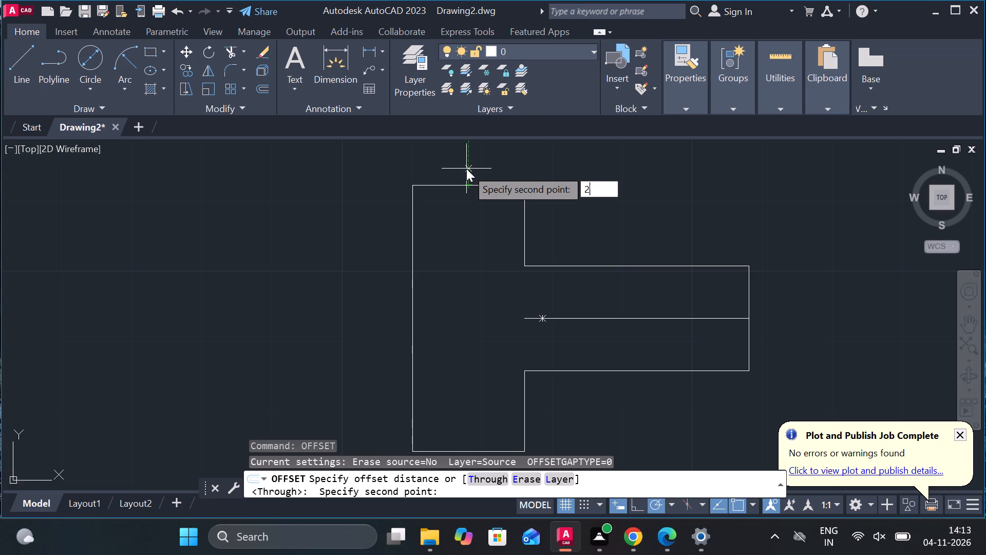
key("Return")
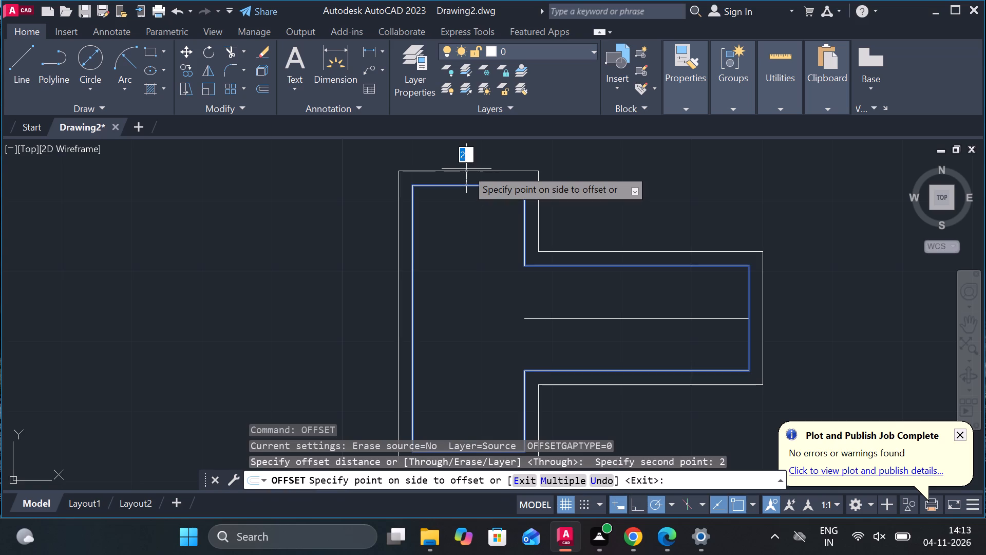
scroll(466, 169, "down", 2)
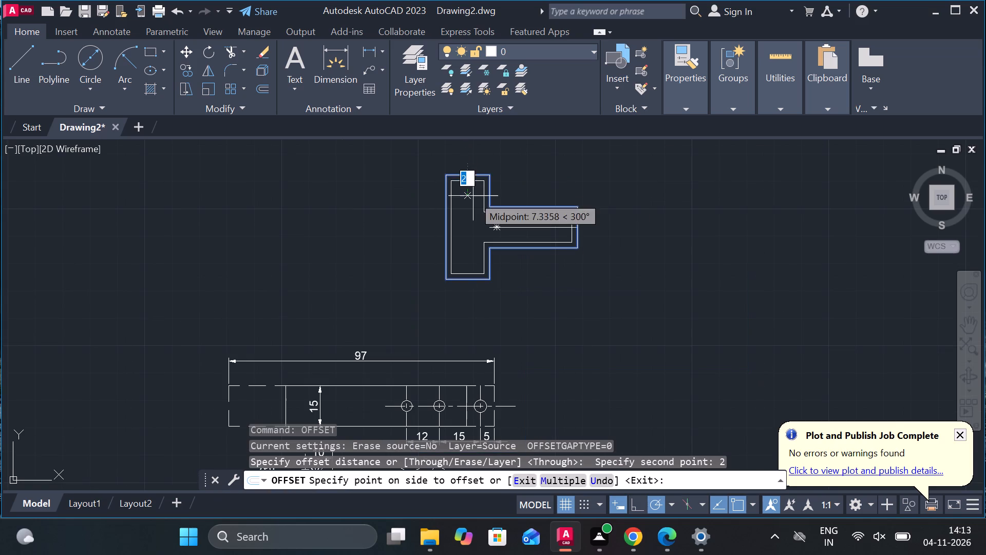
scroll(517, 289, "down", 1)
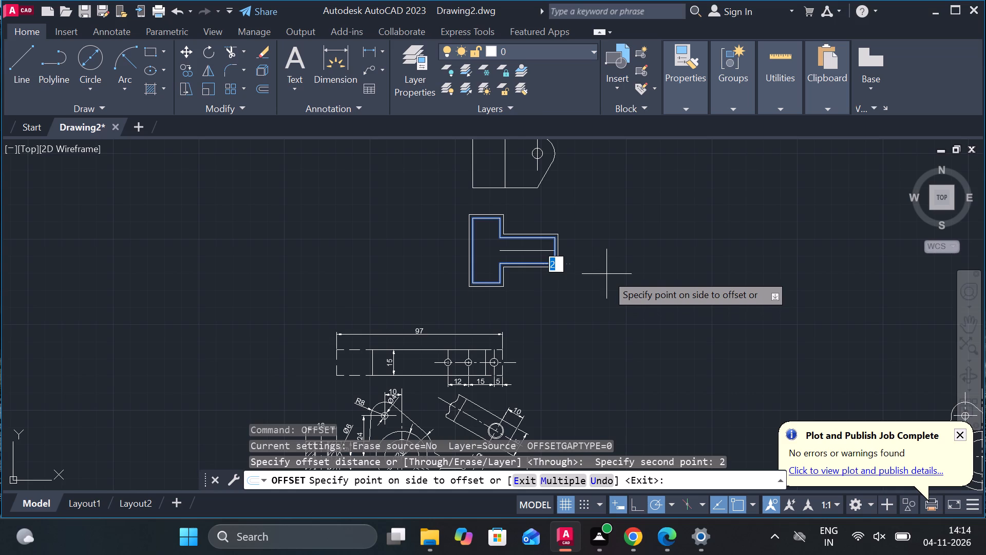
key("BackSpace")
key("1")
key("Return")
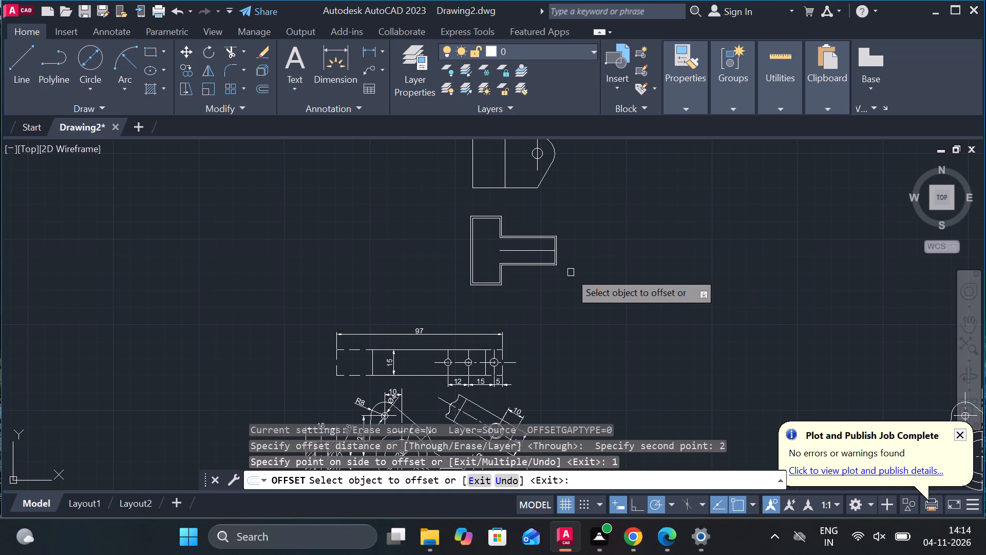
Offset the new outline around the lower view outward by a further 2.
scroll(503, 237, "up", 2)
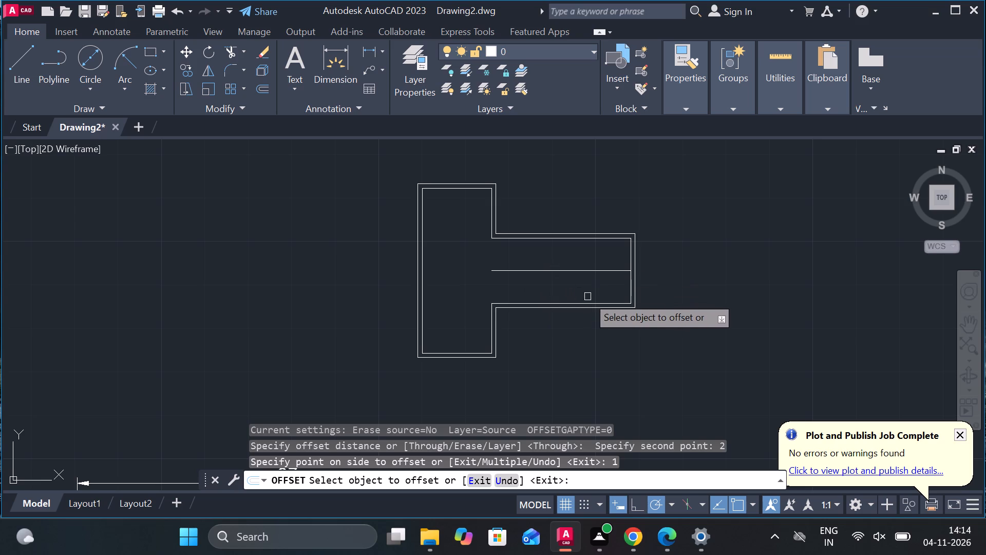
left_click(634, 269)
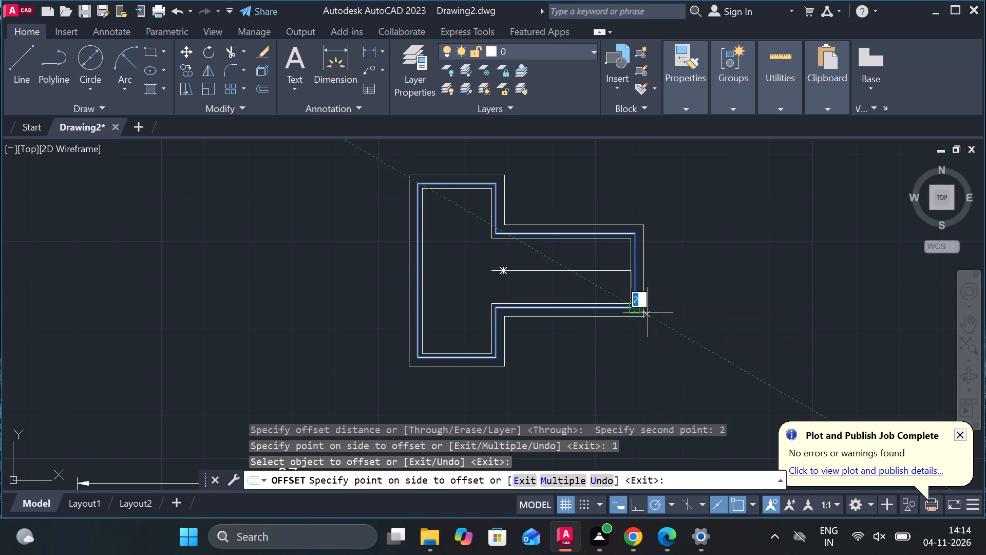
key("2")
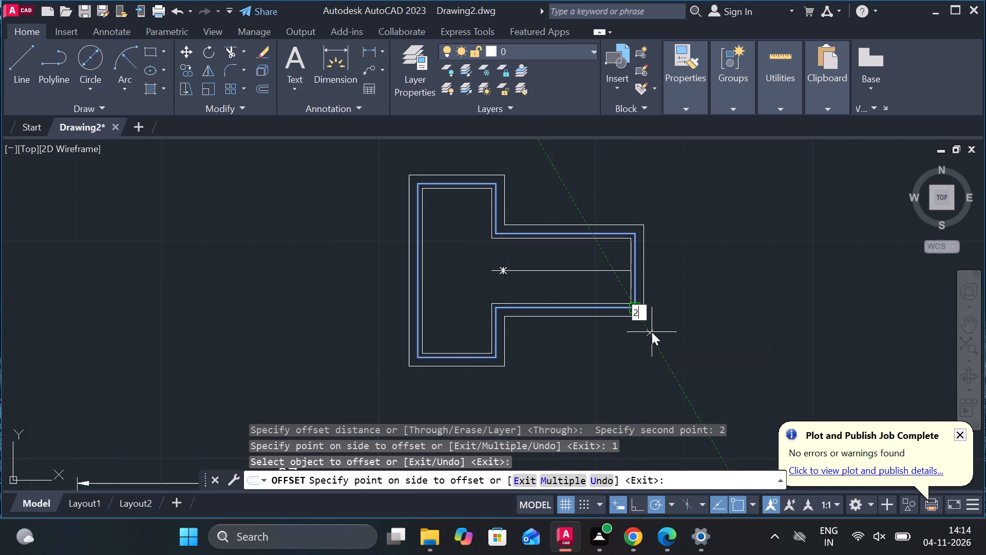
key("Return")
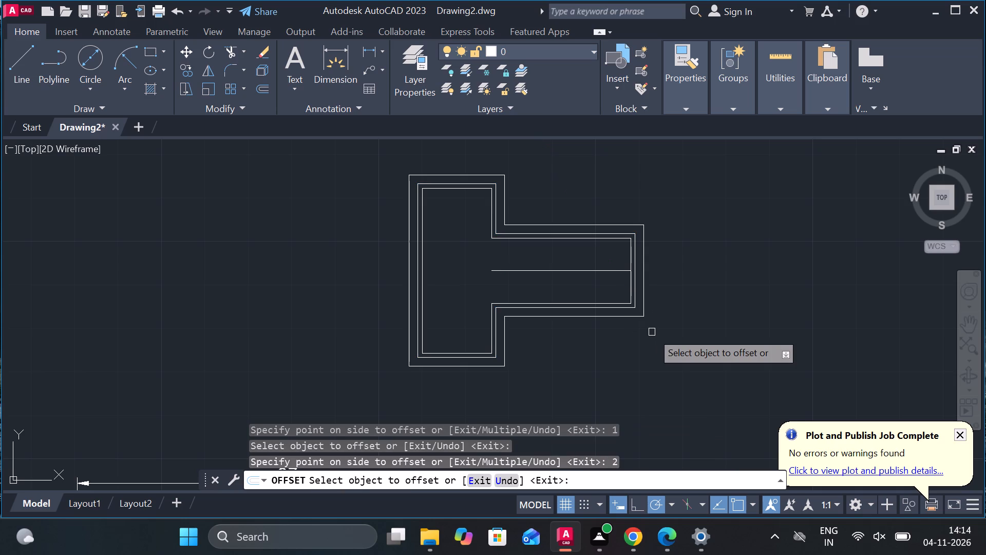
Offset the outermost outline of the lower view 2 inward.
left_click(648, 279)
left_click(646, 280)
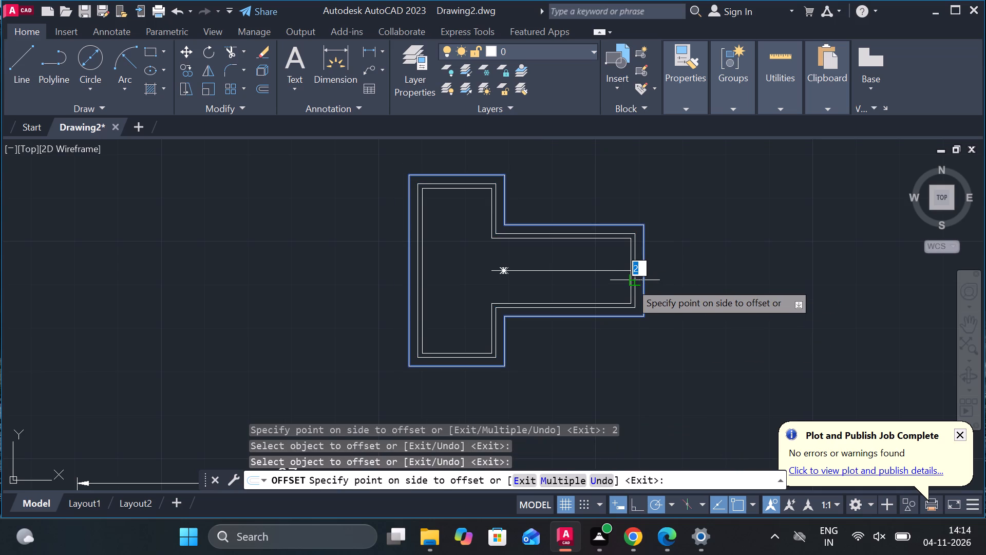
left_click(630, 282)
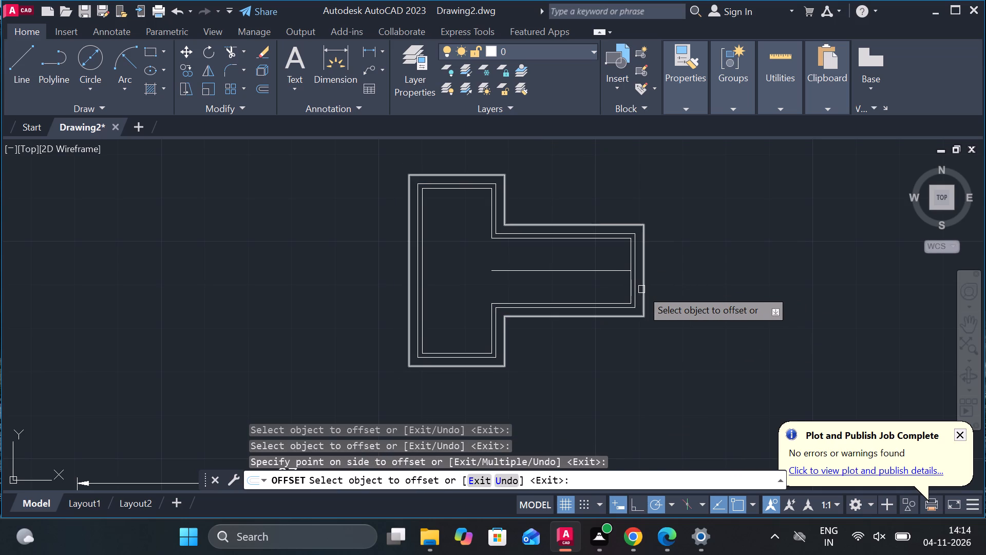
Offset the middle outline of the lower view 2 outward once more.
left_click(638, 289)
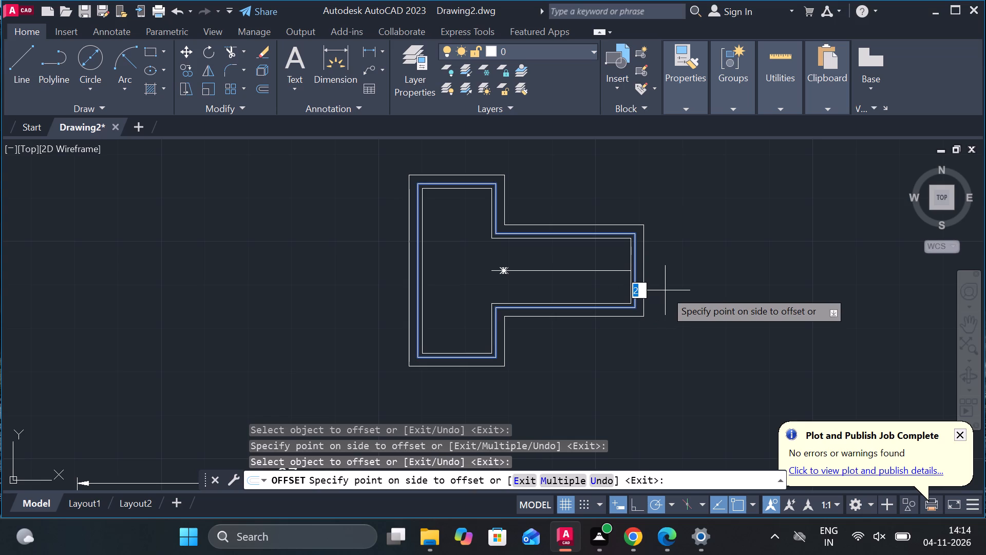
key("BackSpace")
key("2")
key("Return")
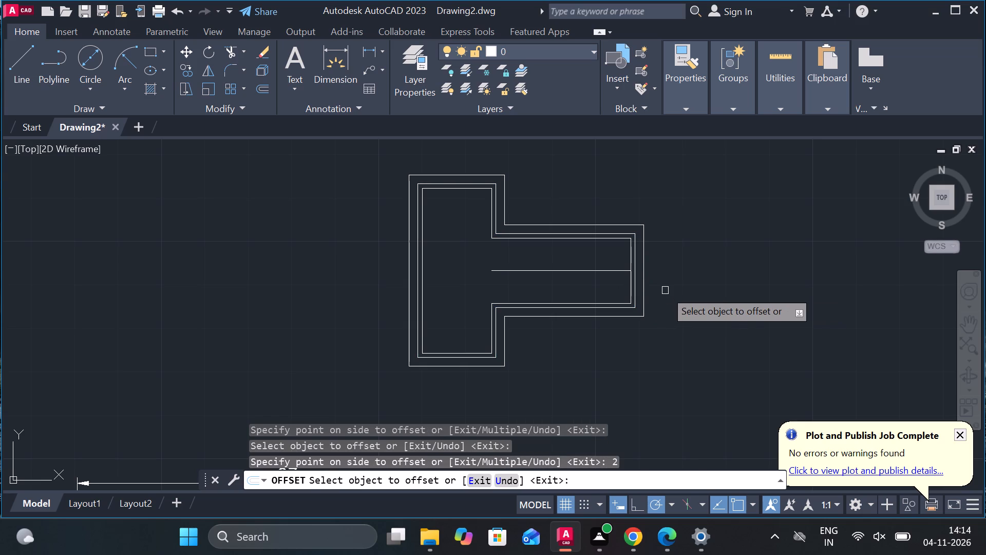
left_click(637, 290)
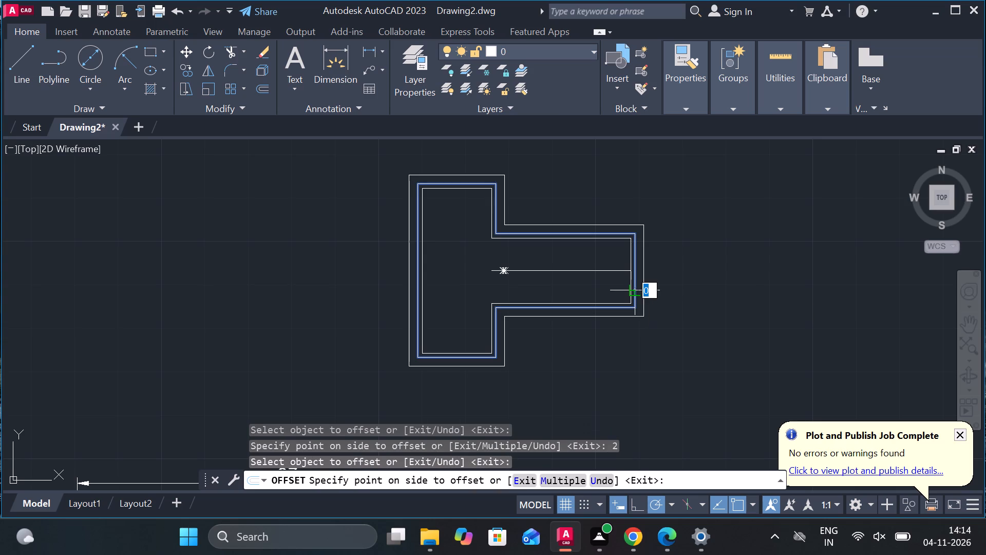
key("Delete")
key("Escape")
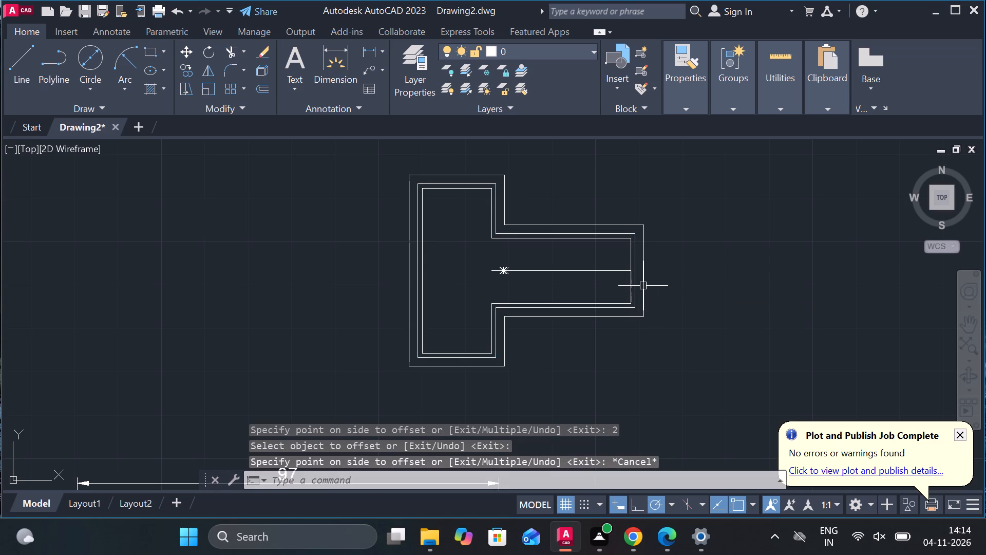
Erase both overlapping middle outlines between the lower view's innermost and outermost outlines.
left_click(636, 288)
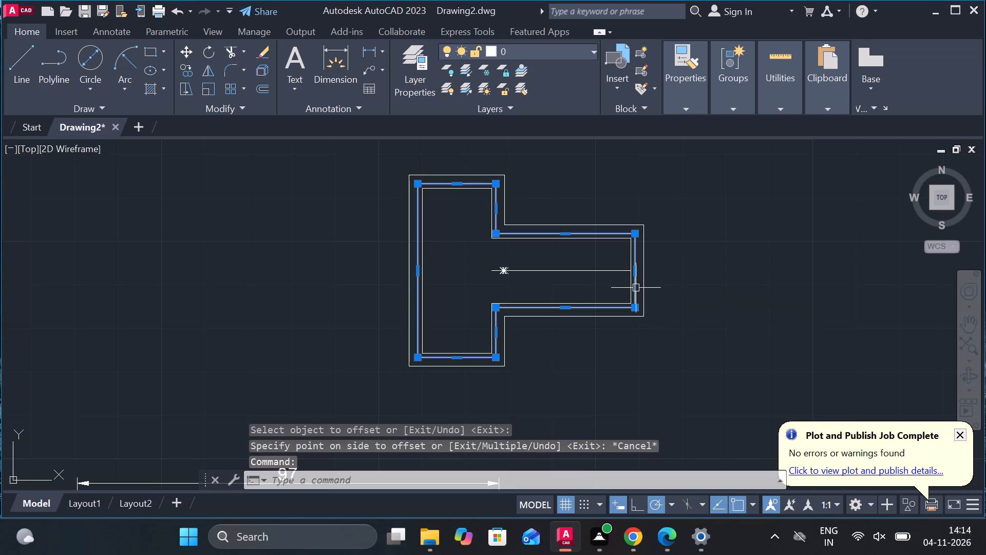
key("Delete")
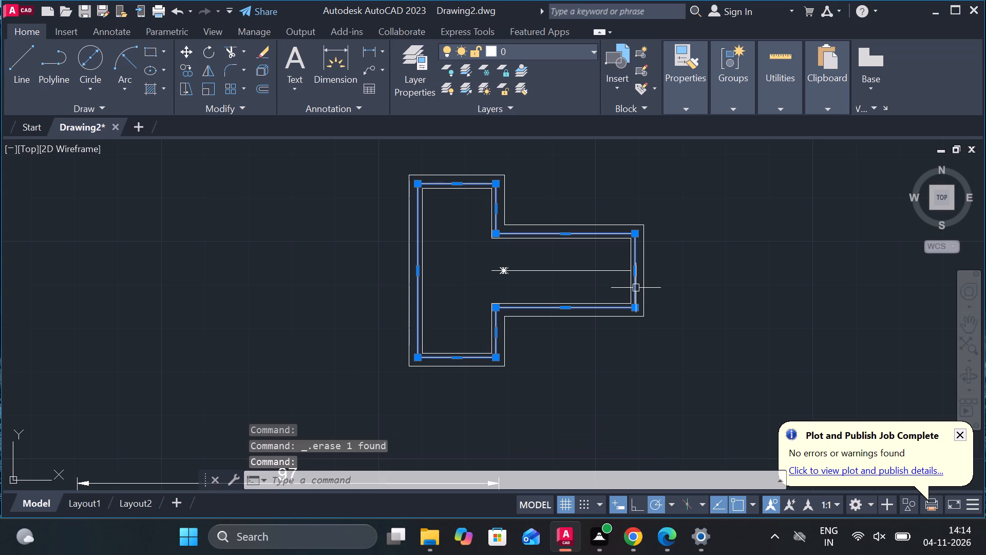
key("Delete")
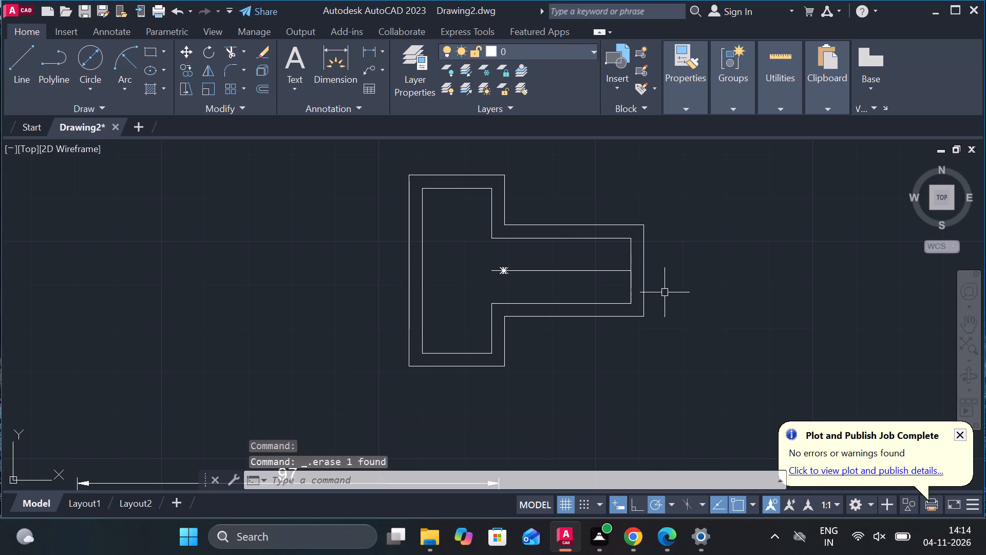
Select the outermost outline of the lower view.
left_click(641, 289)
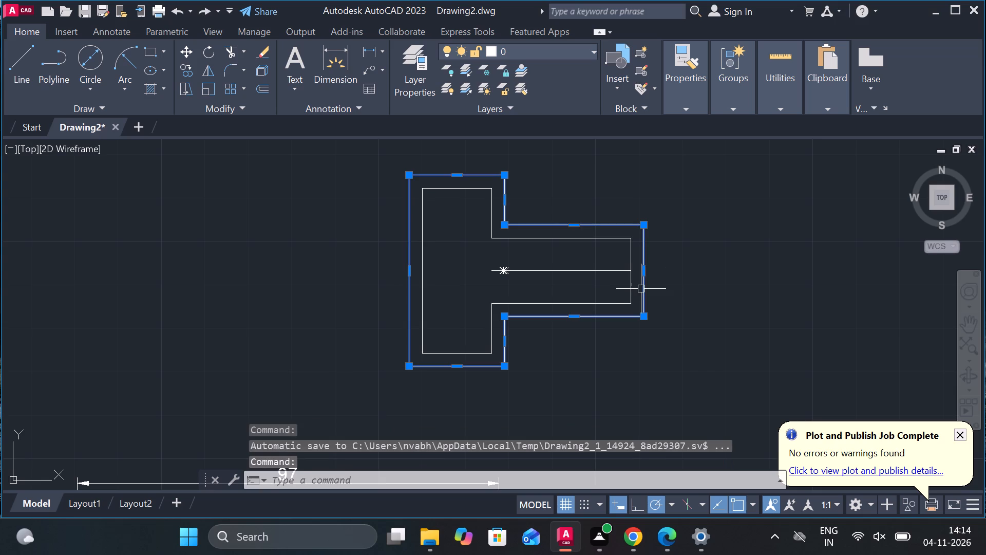
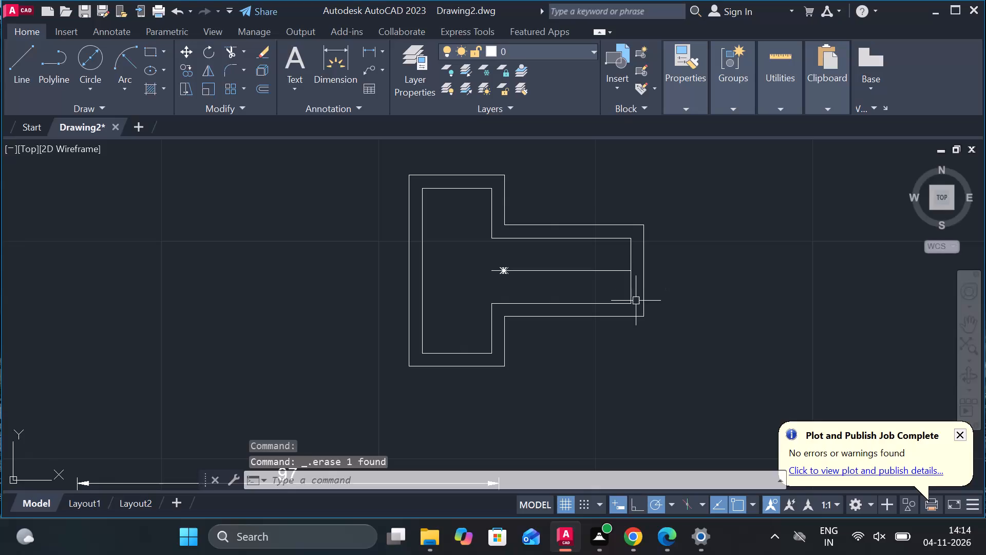
Erase the outer outline of the lower view, keeping only the inner outline and its centre line.
left_click(645, 313)
key("Delete")
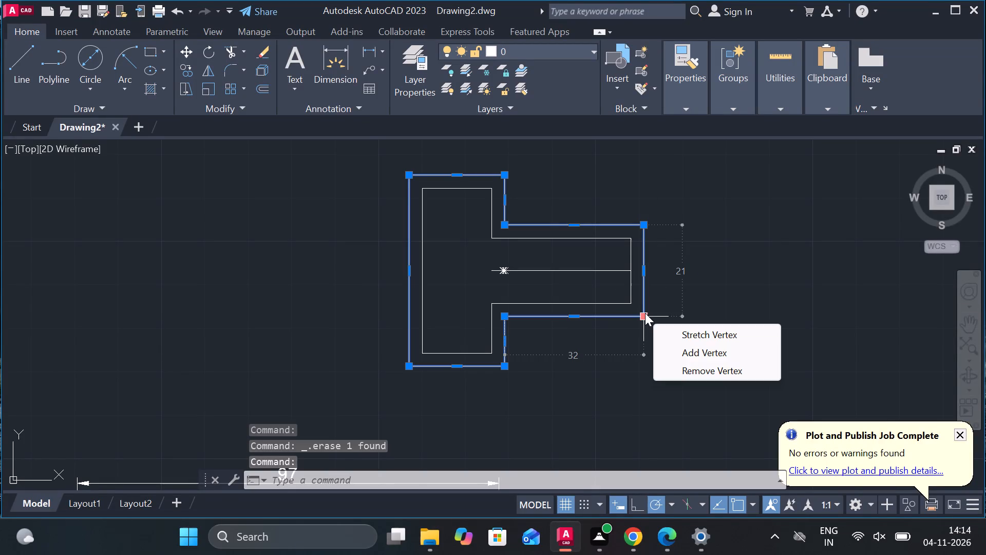
key("Delete")
key("Delete")
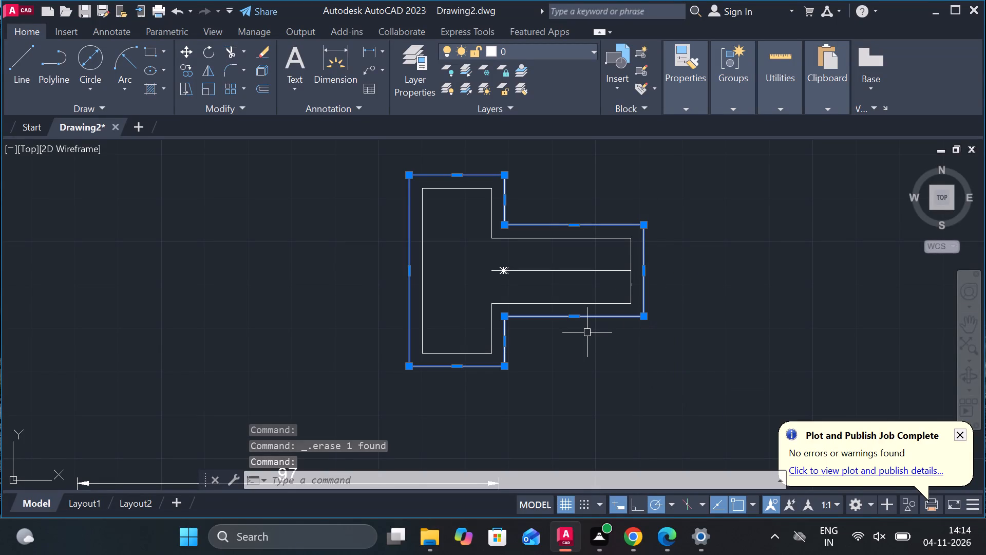
key("Delete")
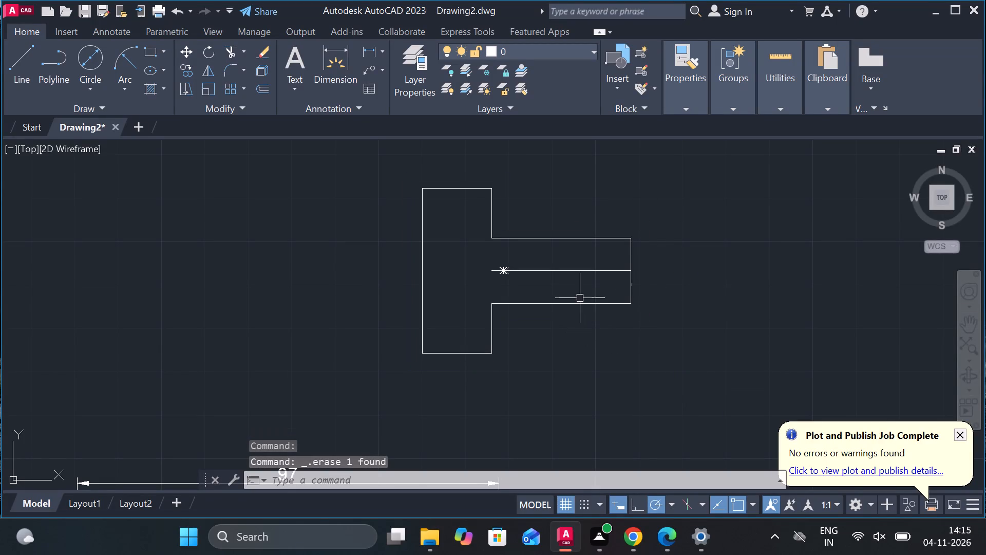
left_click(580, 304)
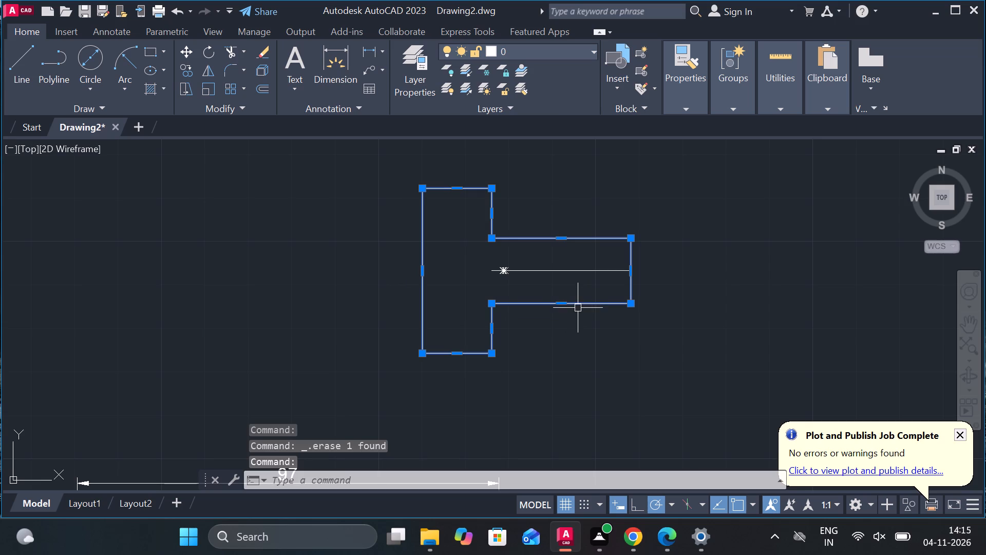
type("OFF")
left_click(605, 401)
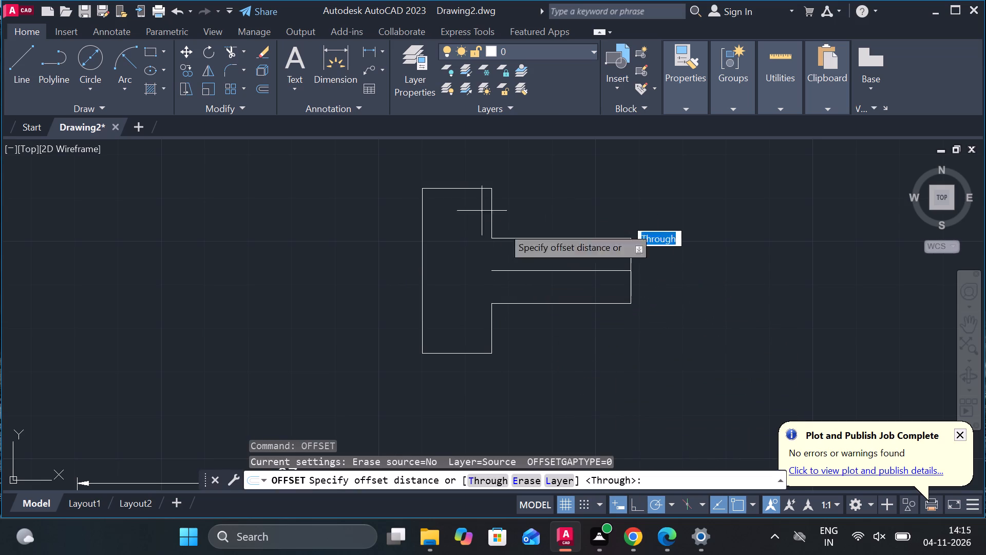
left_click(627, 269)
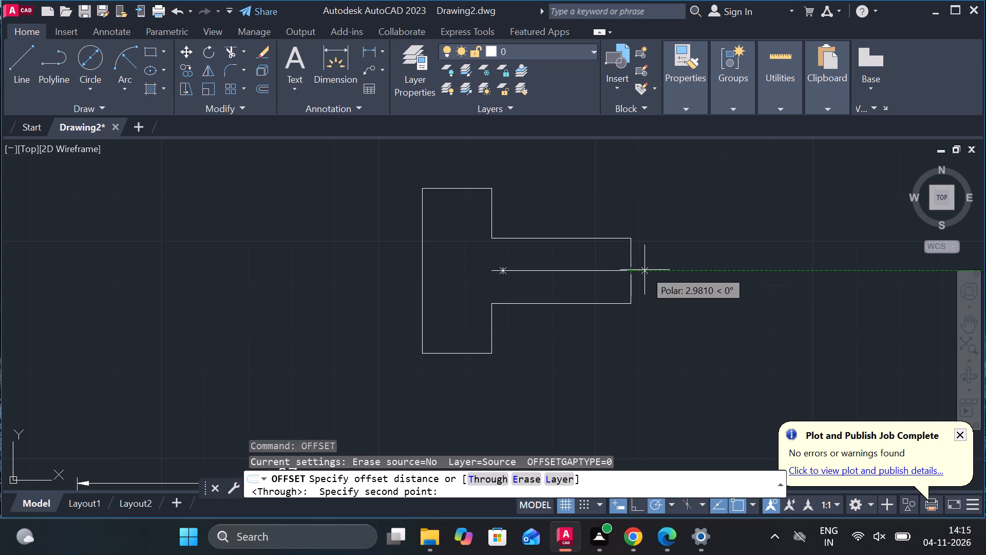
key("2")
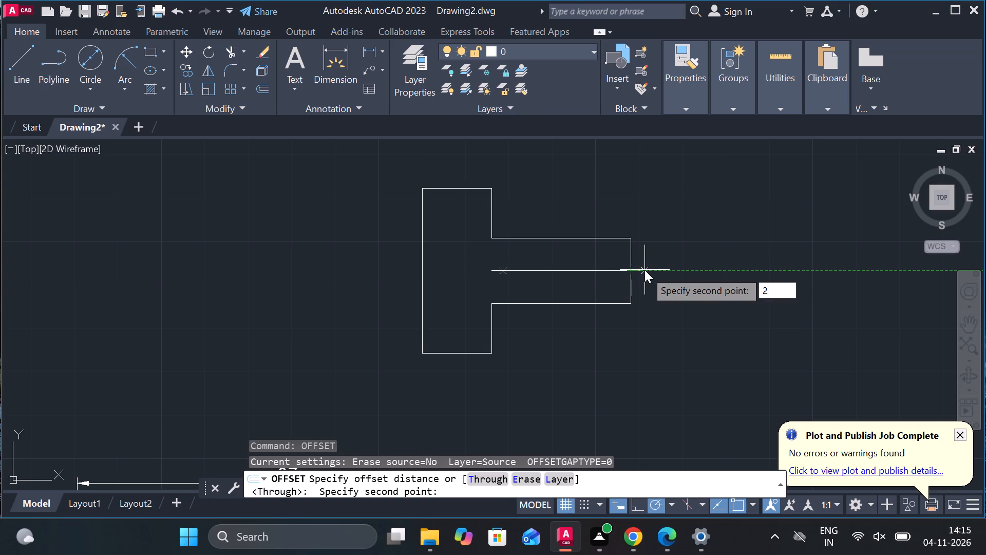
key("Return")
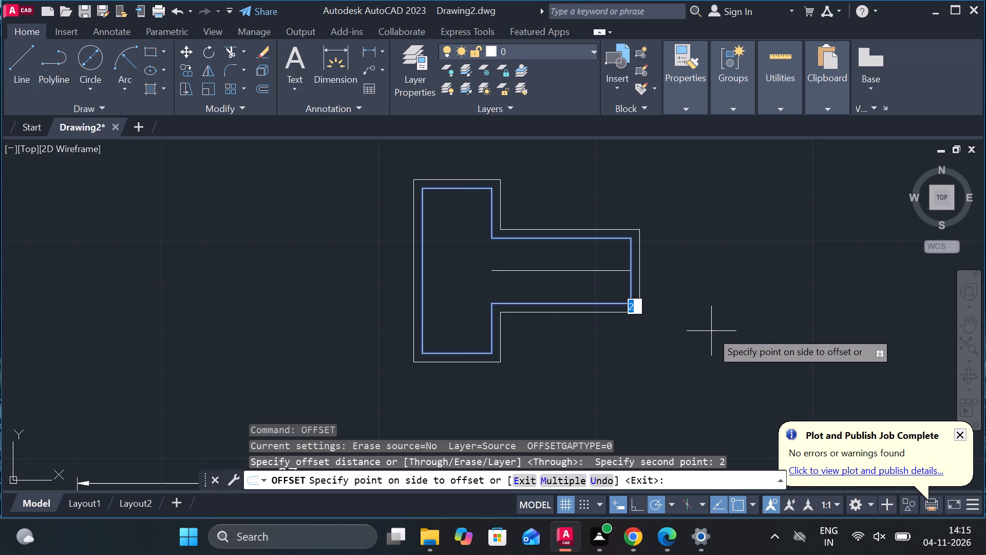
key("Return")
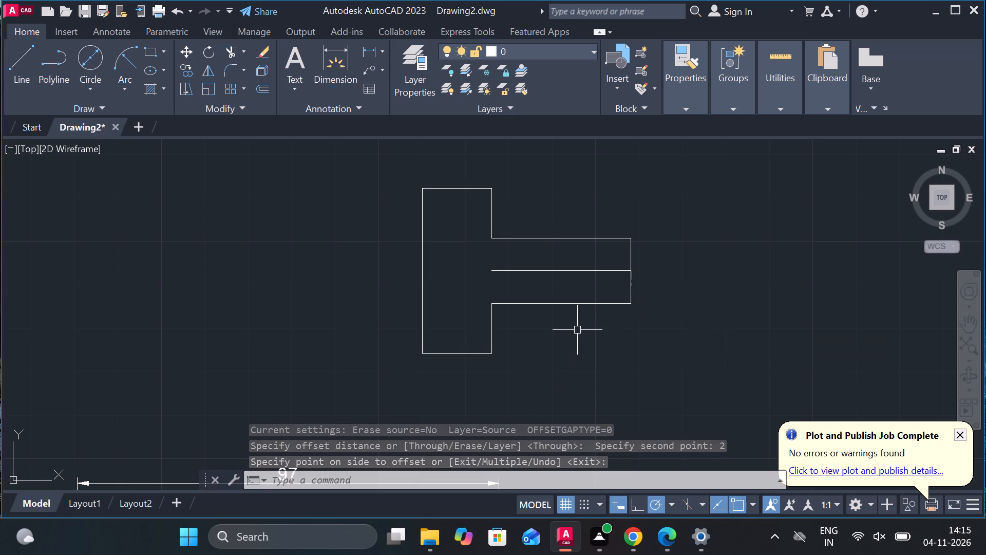
Offset the remaining closed outline of the lower flange-and-arm view 2 outward.
left_click(585, 297)
left_click(585, 304)
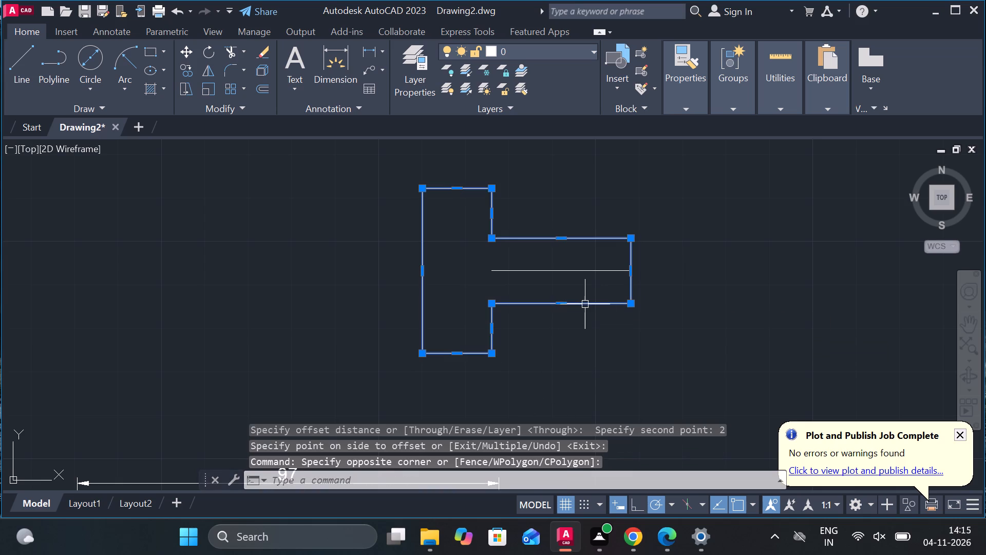
type("OFF")
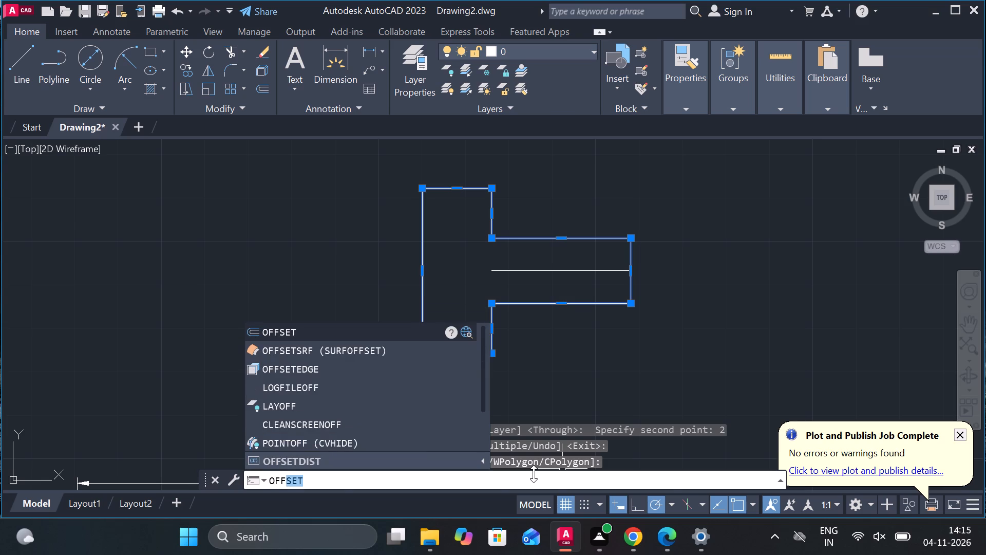
key("Return")
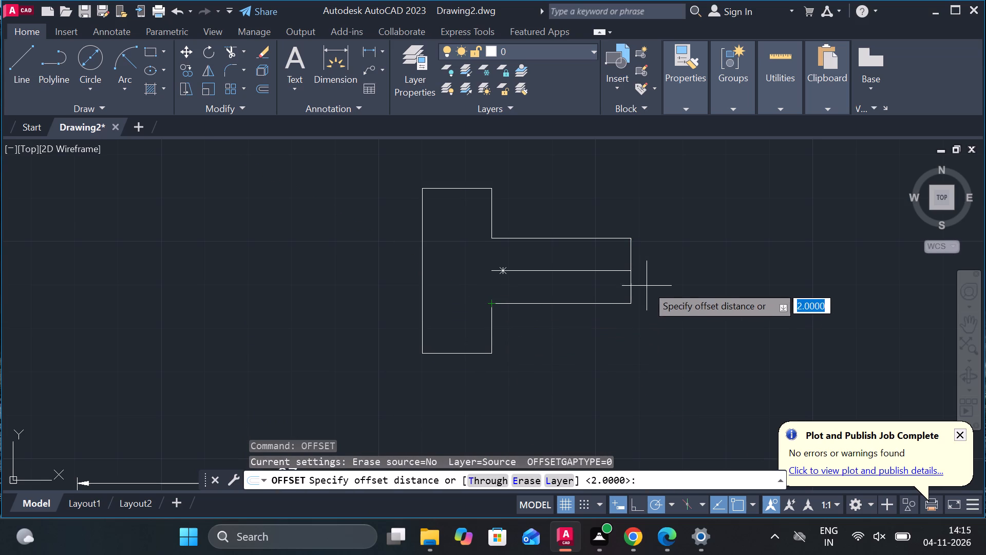
left_click(633, 272)
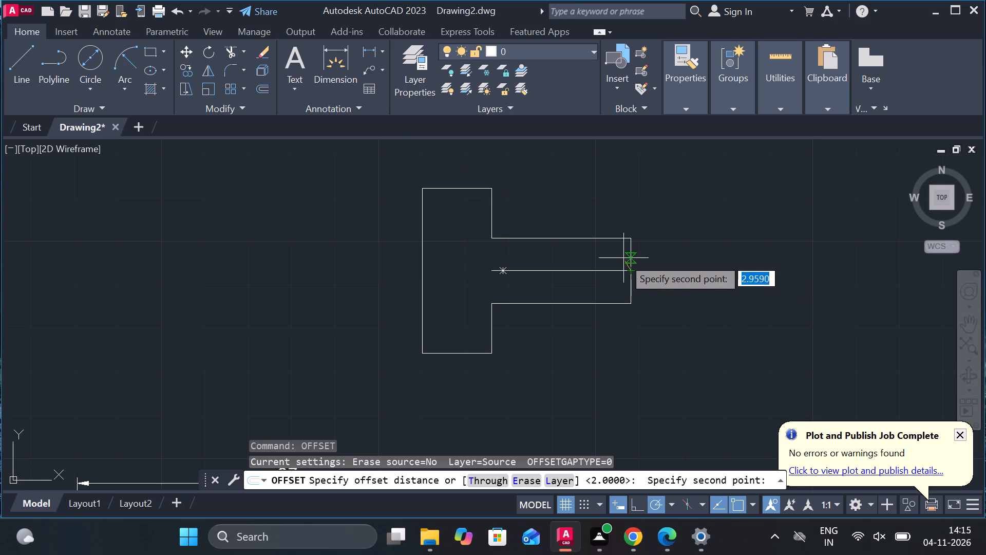
left_click(650, 268)
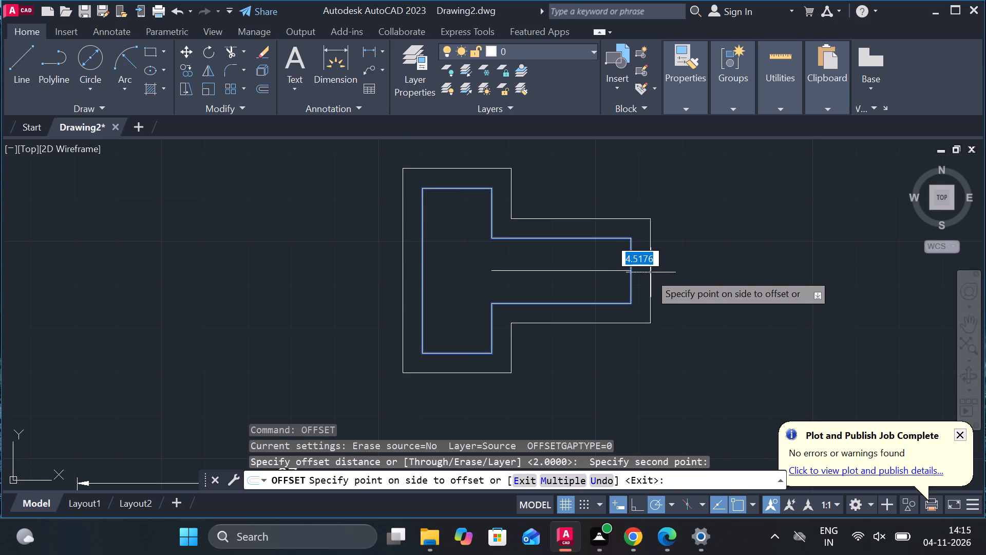
key("2")
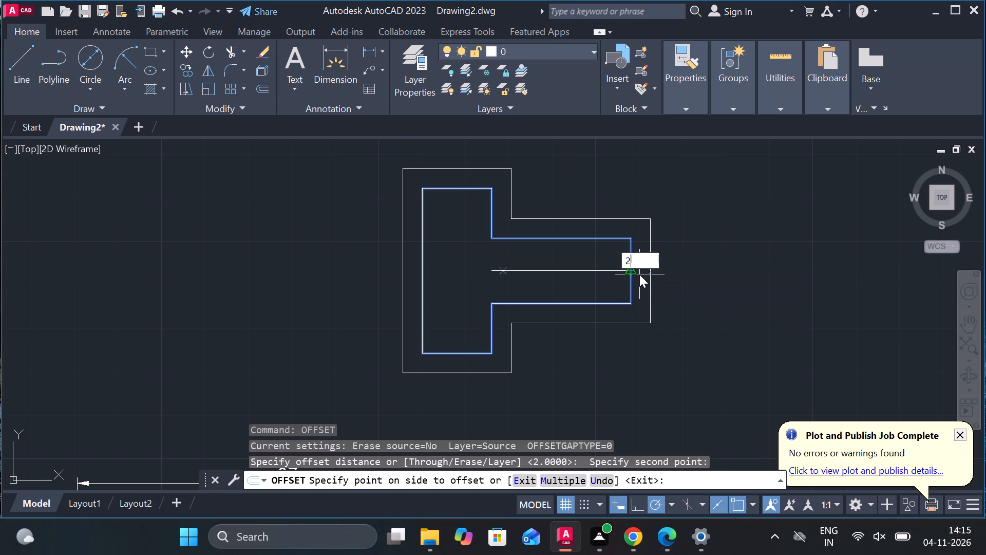
key("Return")
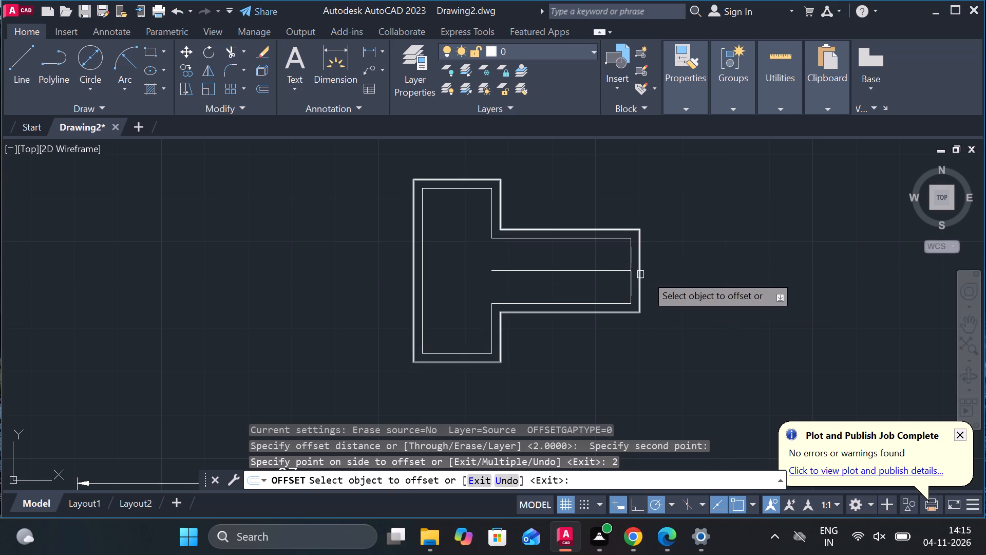
key("Escape")
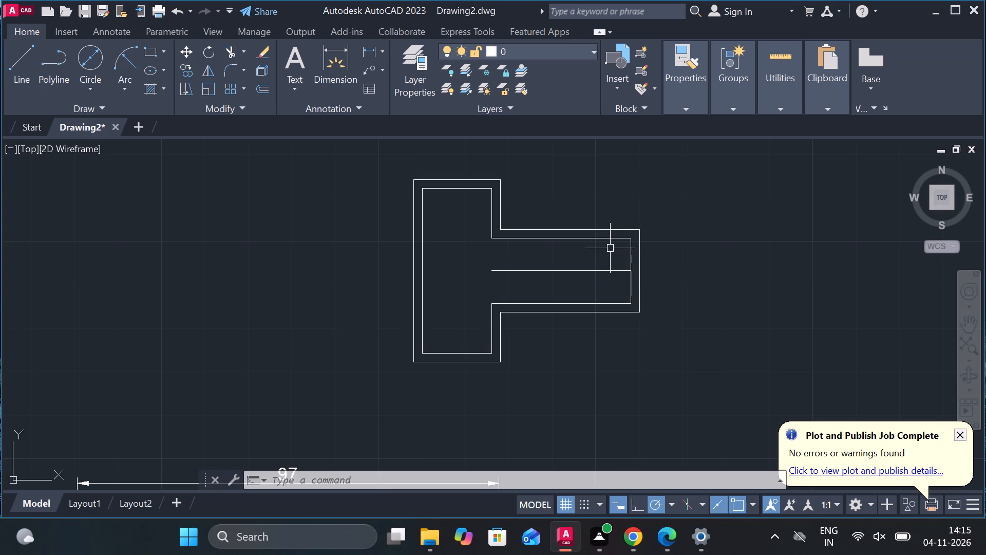
key("Escape")
key("Escape")
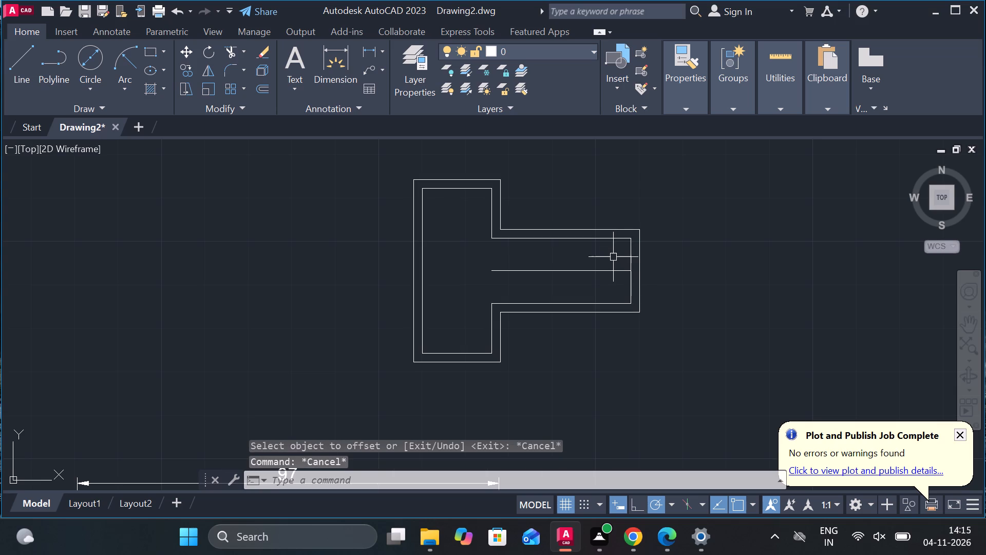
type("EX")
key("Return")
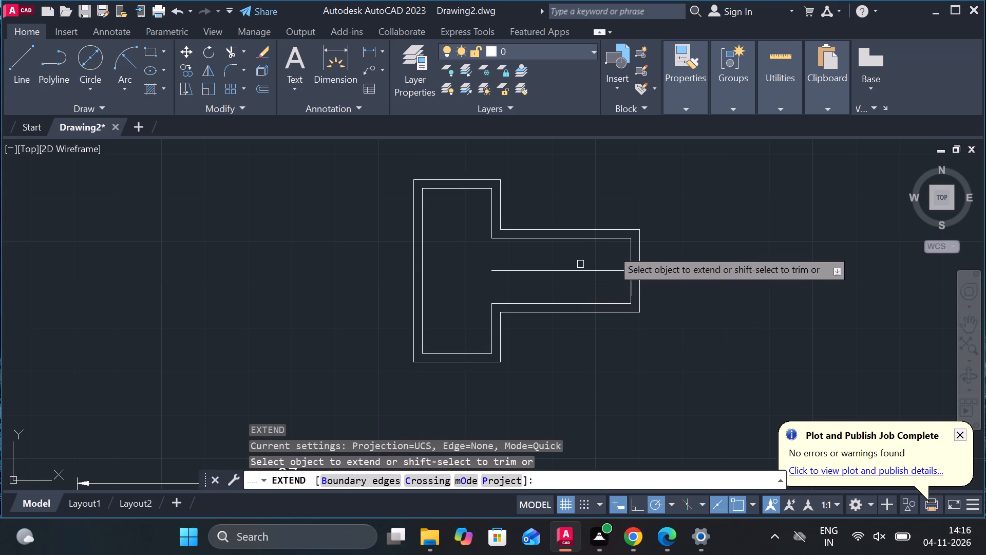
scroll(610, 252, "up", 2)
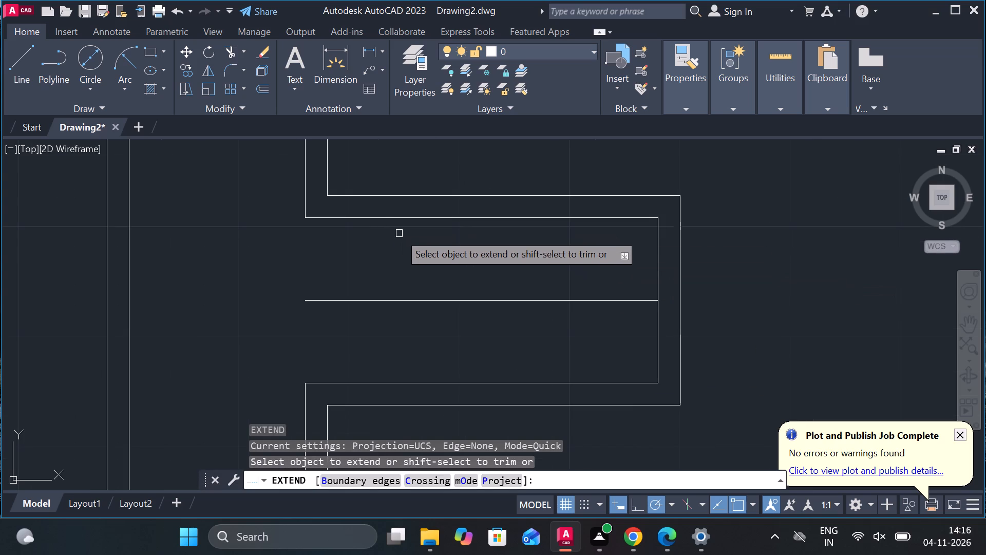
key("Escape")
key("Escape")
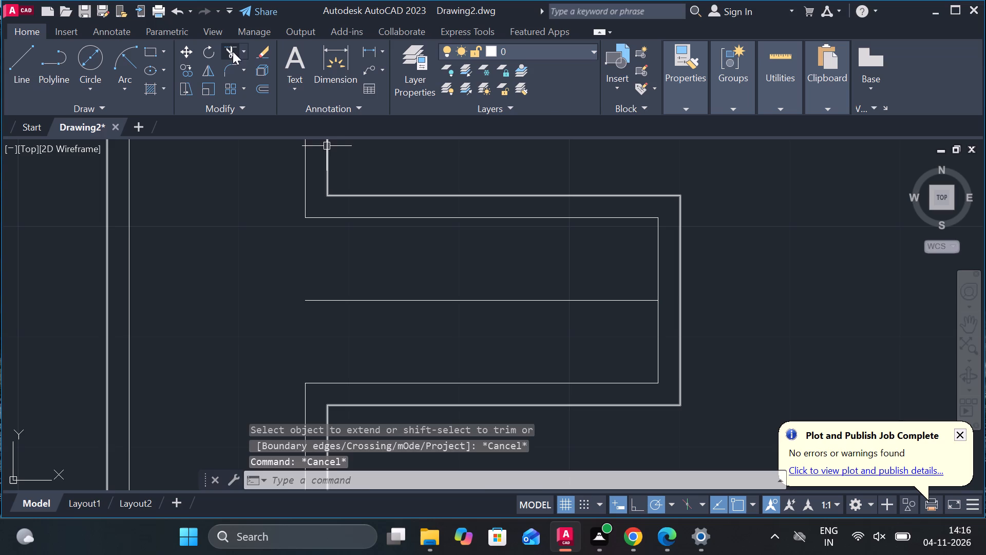
Trim away both halves of the inner outline's vertical end edge at the arm's free end.
left_click(233, 51)
left_click(657, 261)
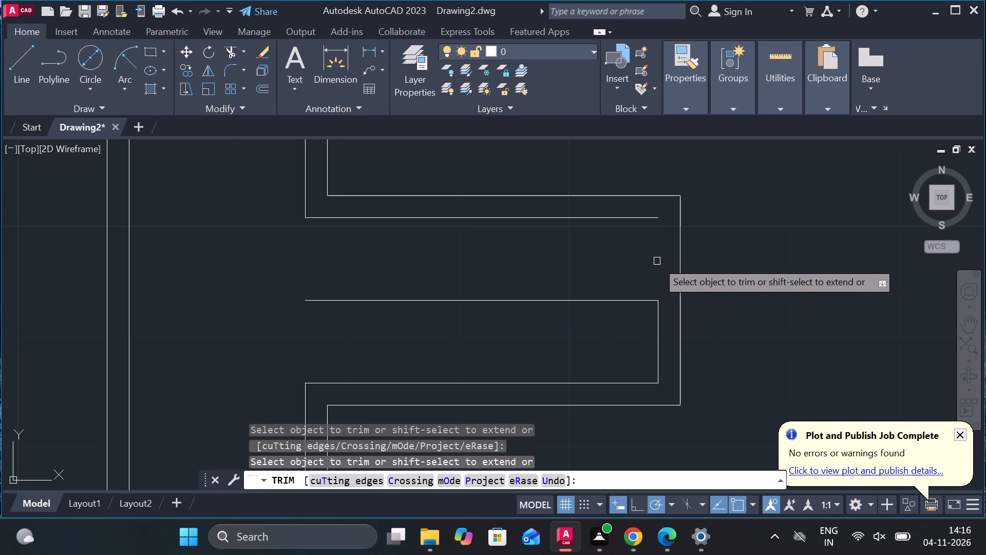
left_click(658, 339)
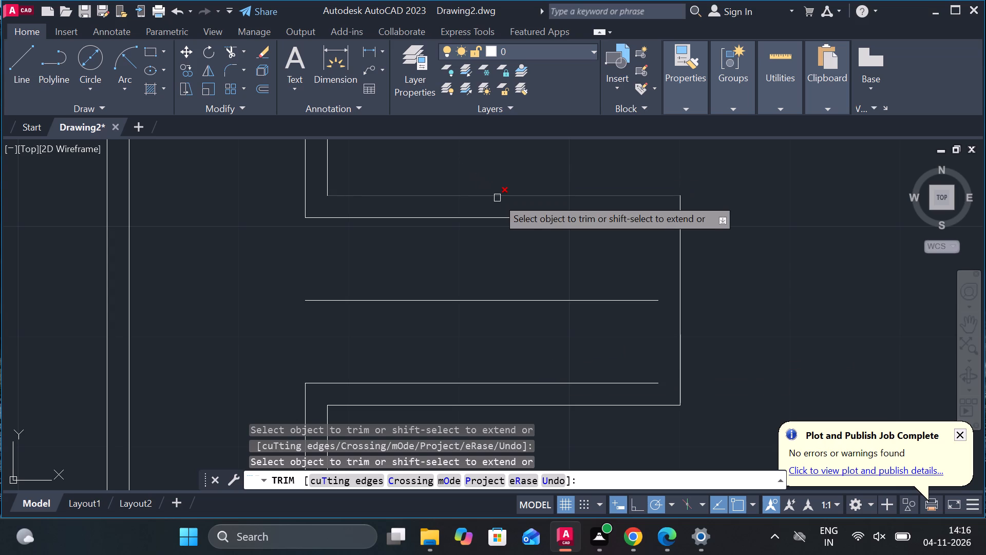
key("Escape")
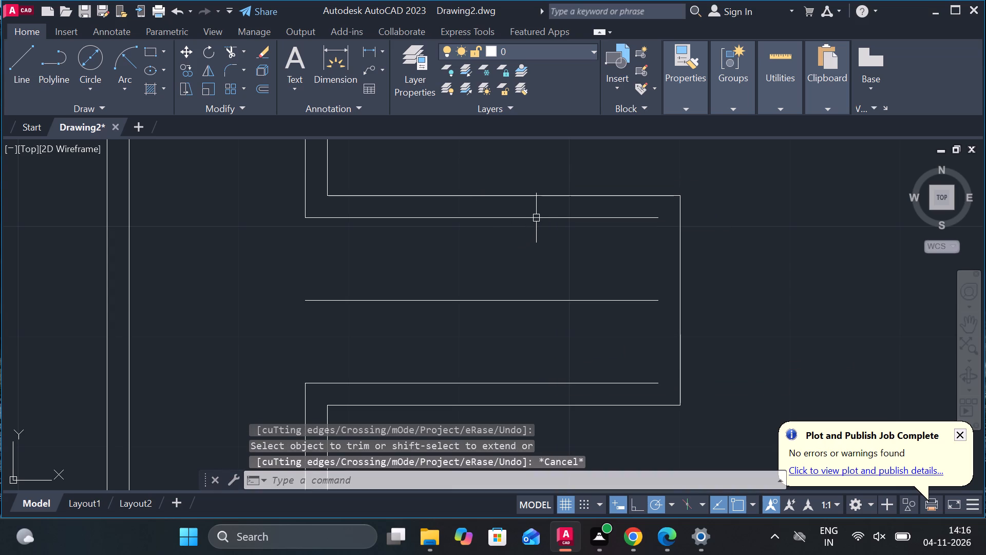
Stretch the two open ends of the inner outline horizontally to the outer outline's end edge.
left_click(536, 217)
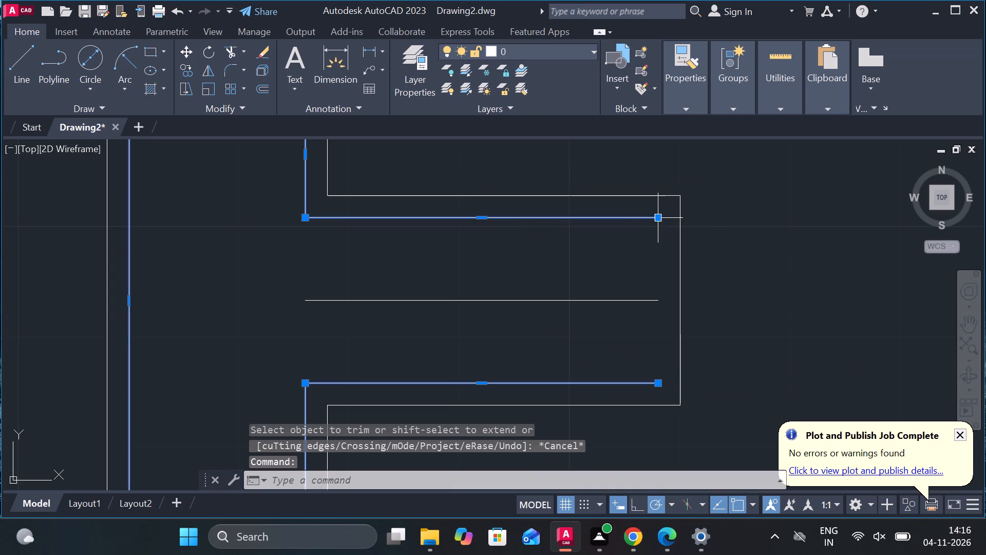
left_click(659, 218)
left_click(685, 221)
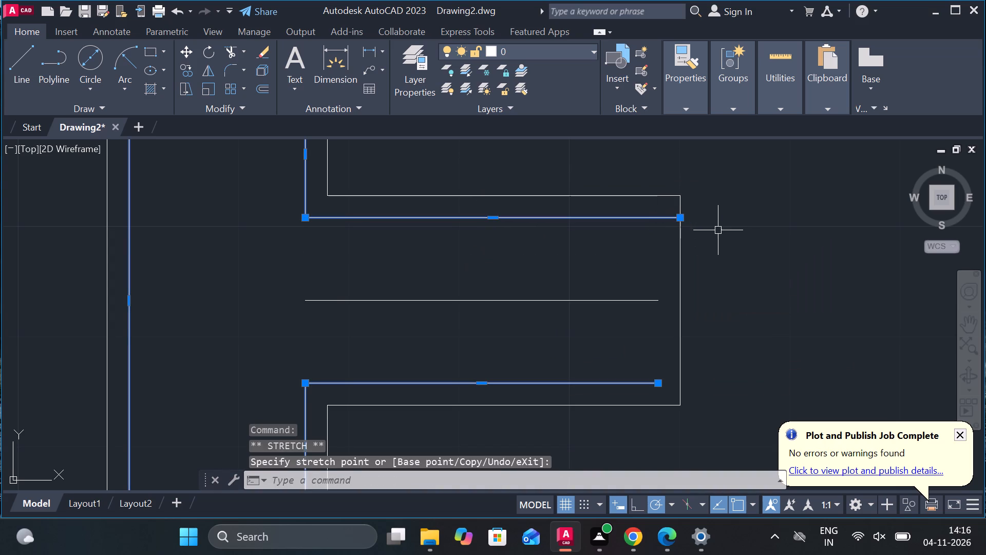
left_click(659, 384)
left_click(686, 384)
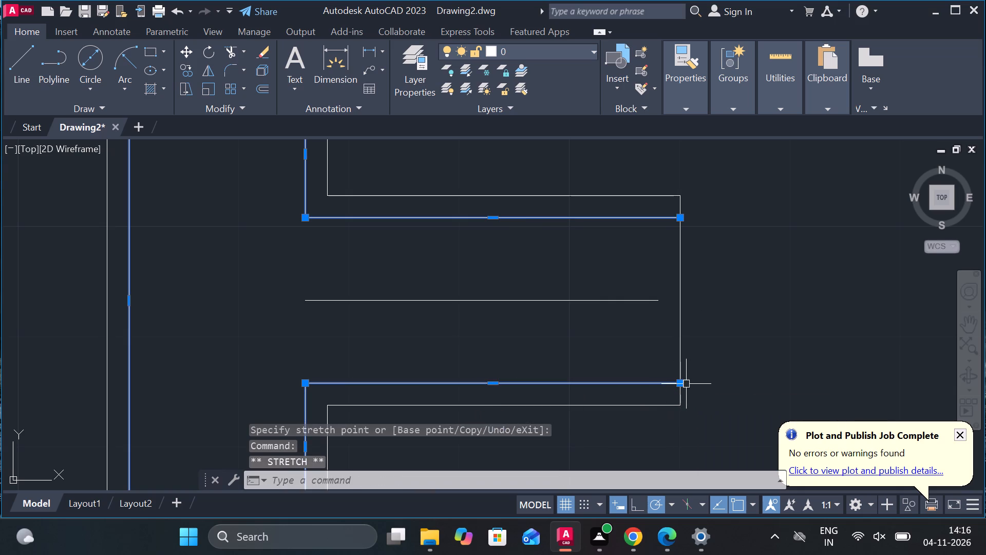
Draw a vertical projection line from the end of the upper view's rounded corner down past the lower view's arm.
scroll(712, 355, "down", 2)
scroll(807, 340, "down", 2)
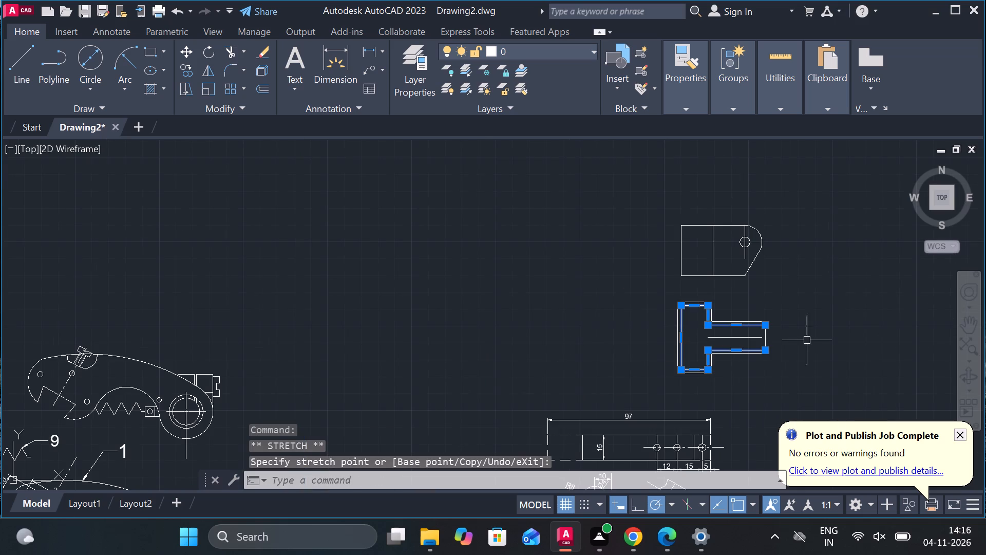
scroll(824, 308, "up", 2)
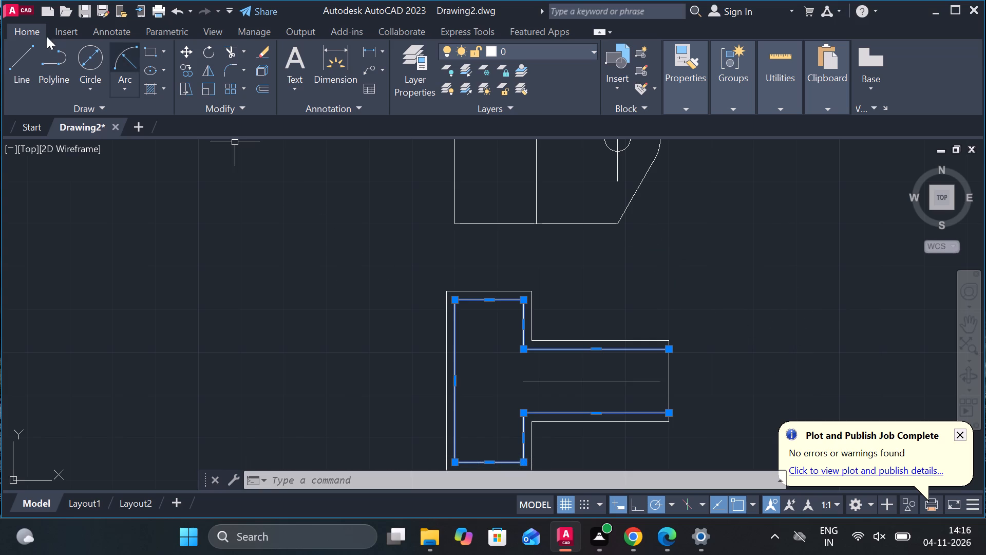
left_click(29, 71)
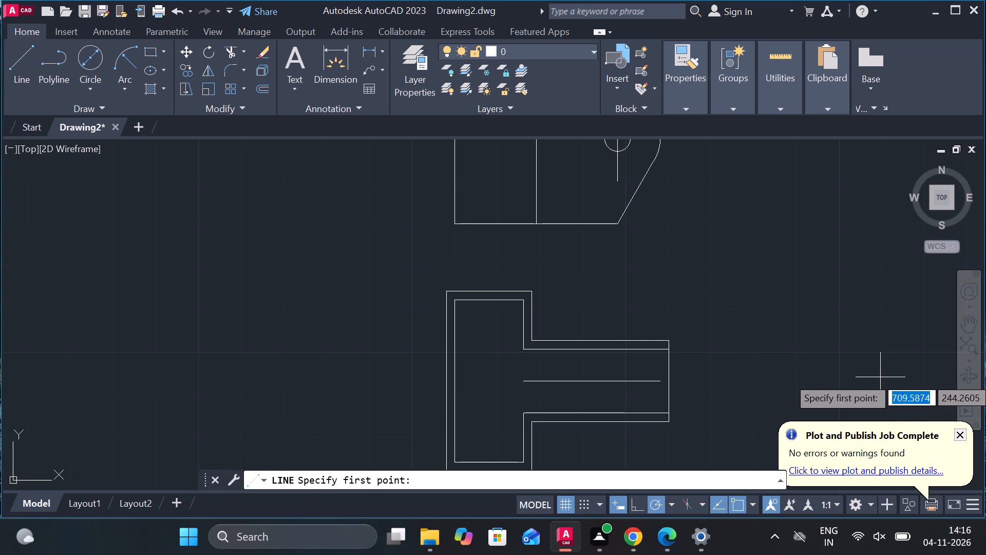
scroll(673, 271, "down", 1)
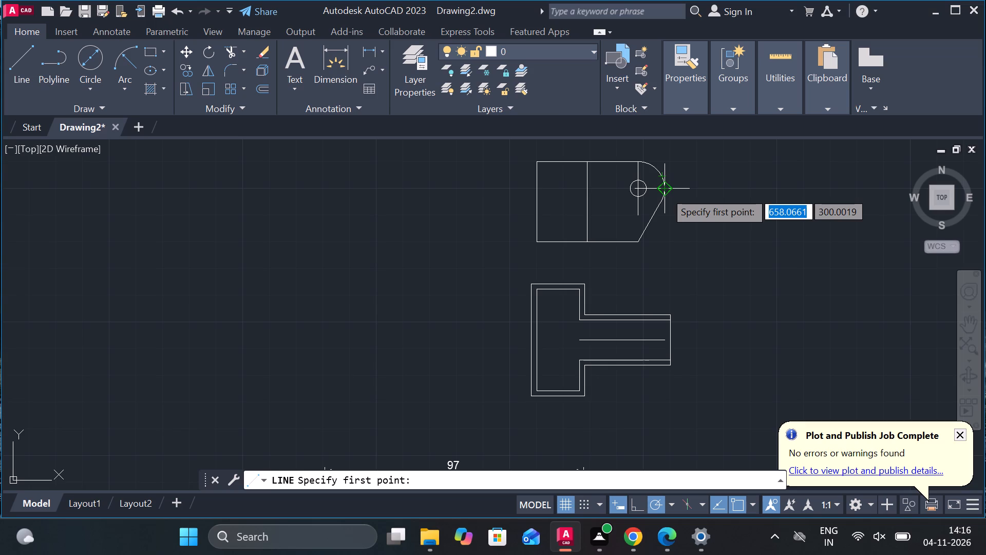
left_click(665, 191)
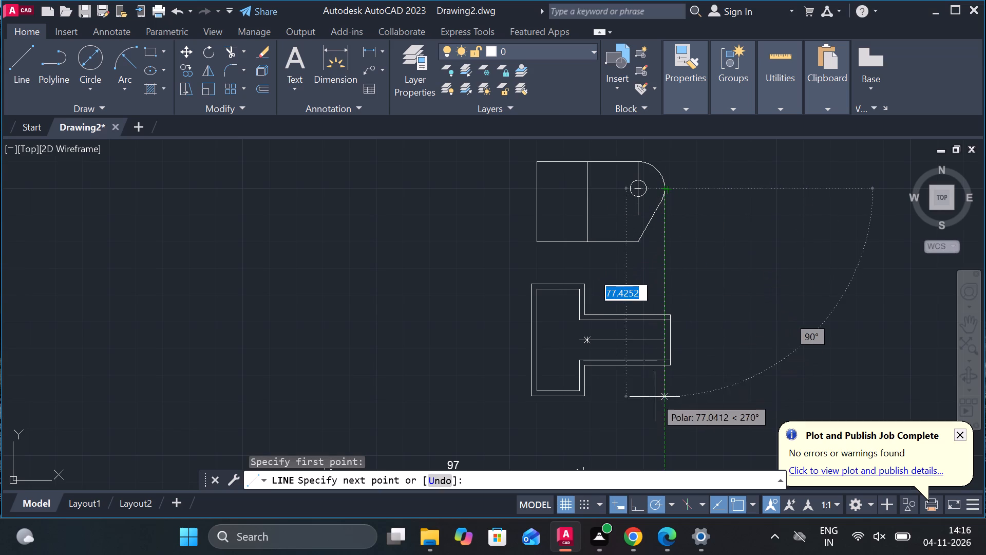
left_click(658, 408)
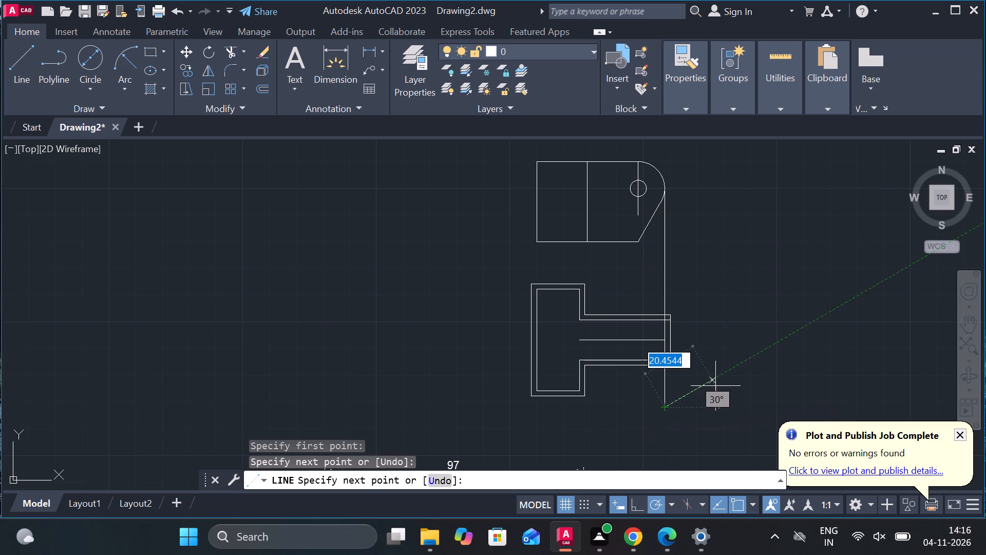
key("Escape")
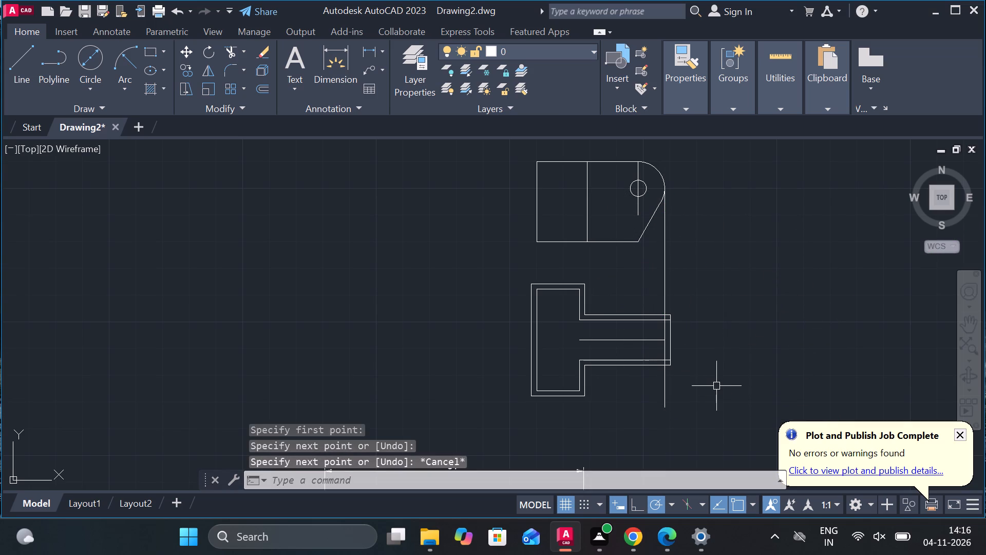
scroll(703, 316, "up", 3)
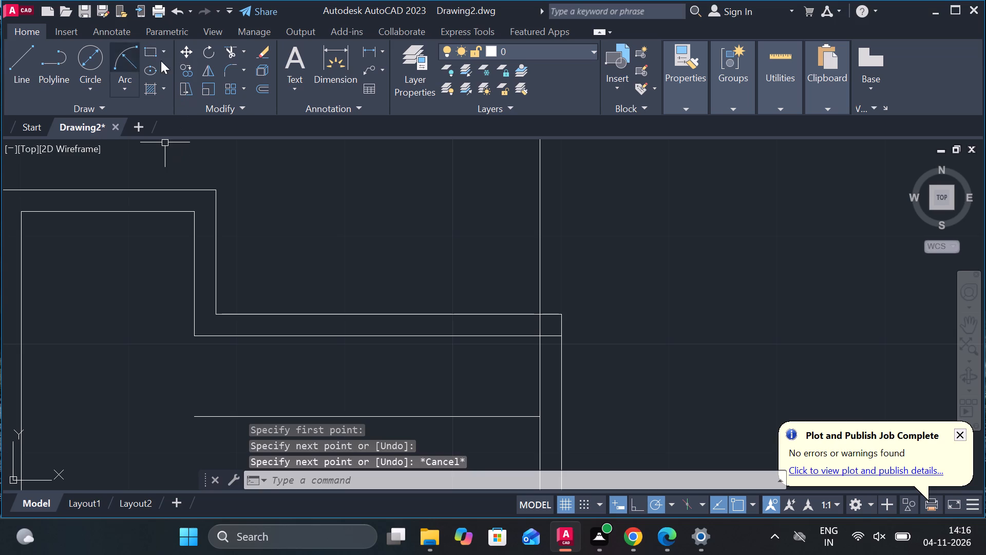
Trim the outer outline's overhanging wall ends and end edge beyond the vertical projection line on both arm walls.
left_click(230, 46)
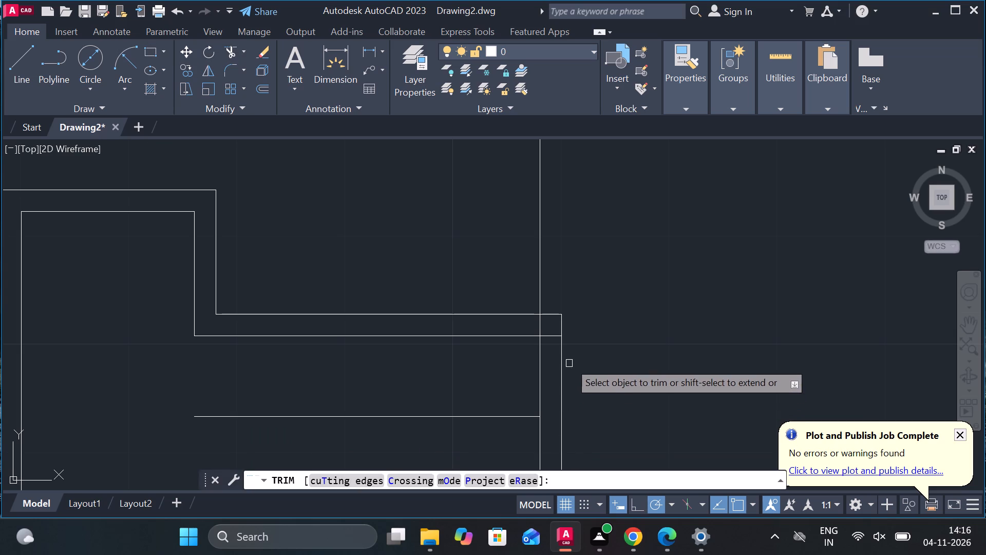
left_click(555, 312)
left_click(556, 336)
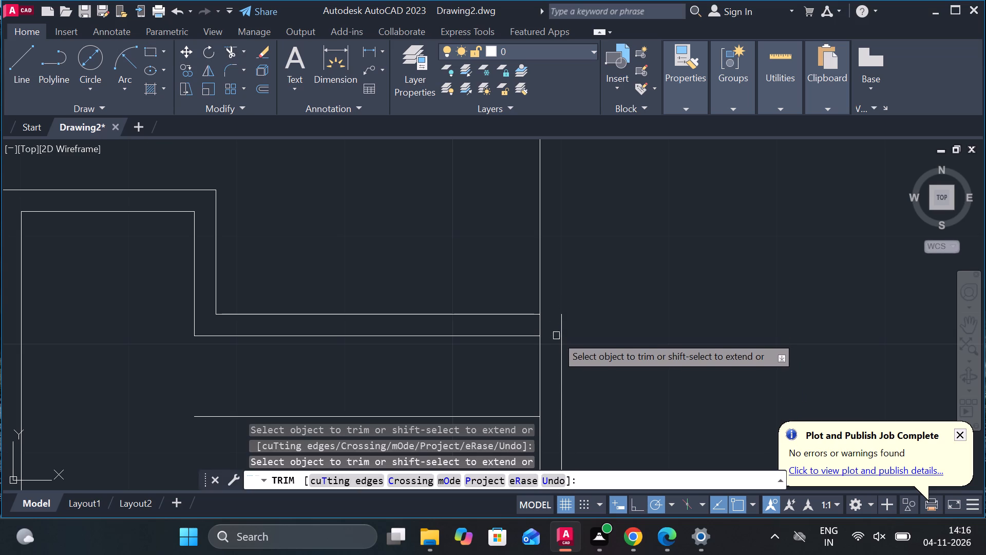
left_click(561, 324)
scroll(579, 324, "down", 3)
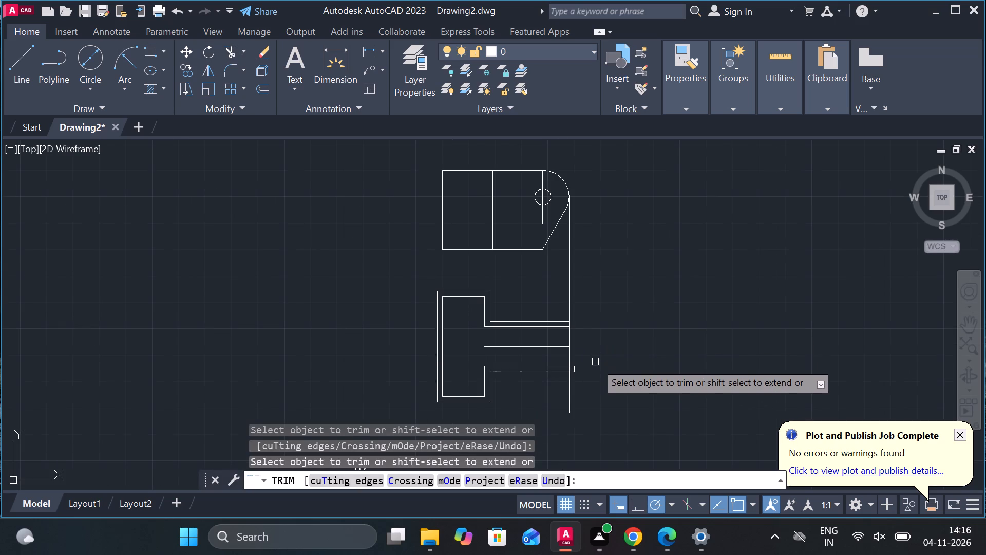
scroll(575, 366, "up", 3)
left_click(560, 367)
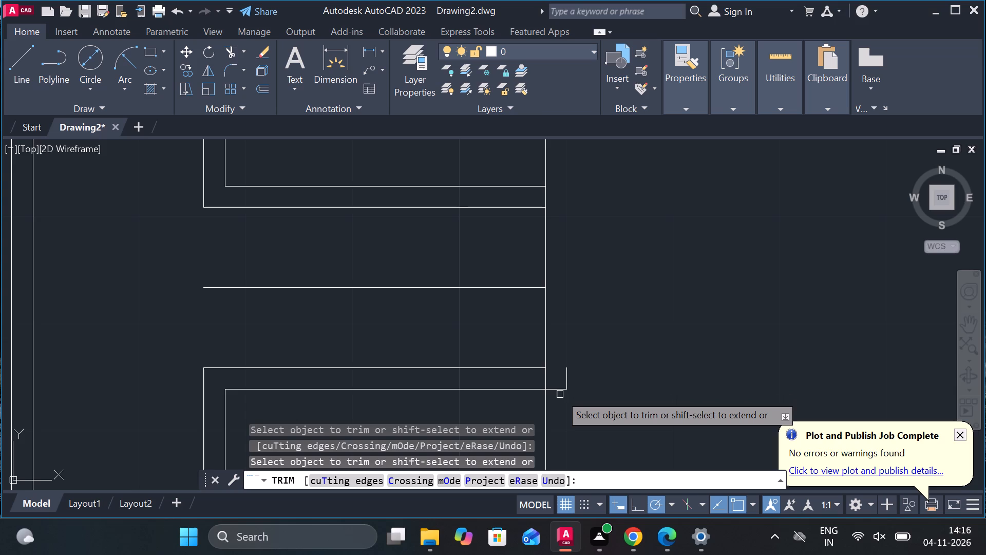
left_click(558, 392)
left_click(568, 377)
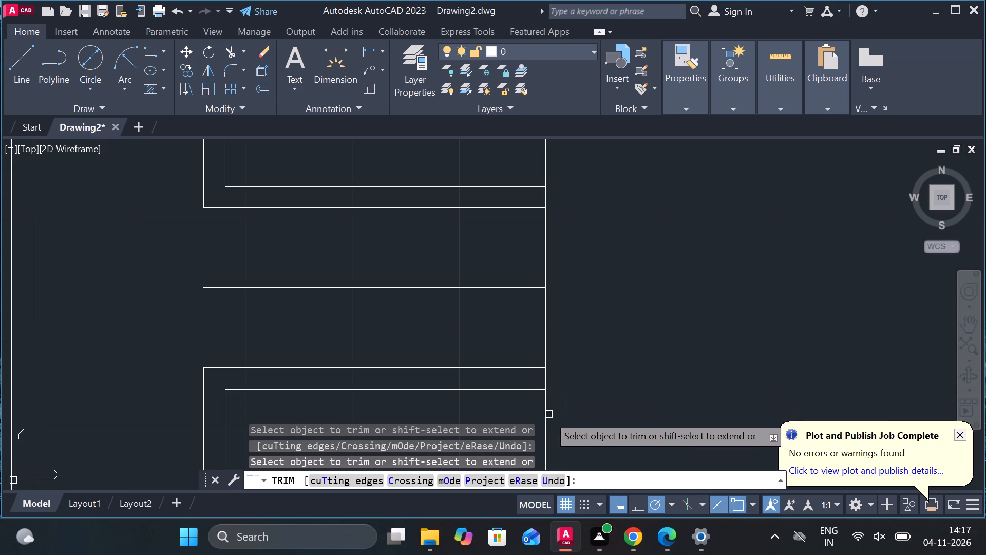
Trim the vertical projection line below, between and above the two arm walls, leaving only the short closing edges.
left_click(542, 420)
left_click(543, 336)
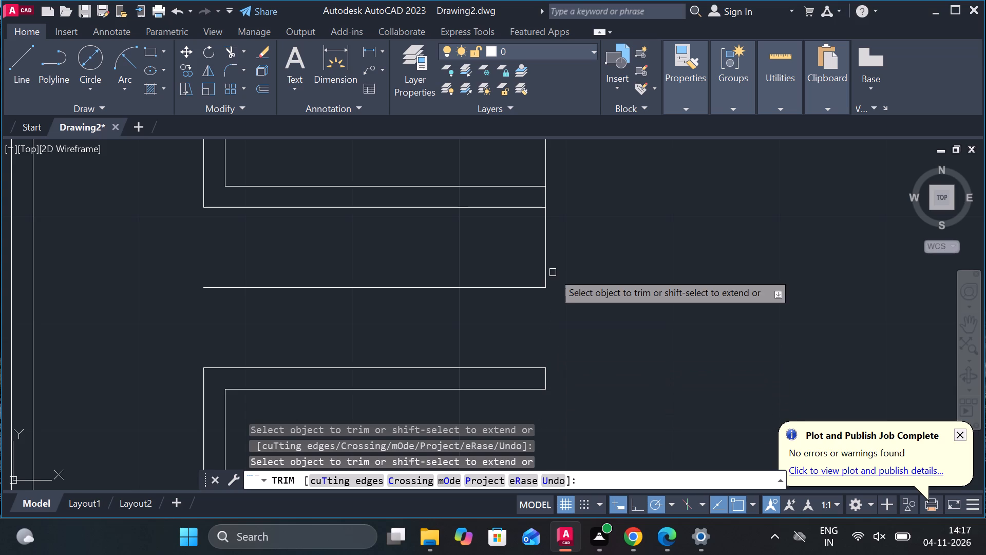
left_click(545, 244)
scroll(559, 231, "down", 4)
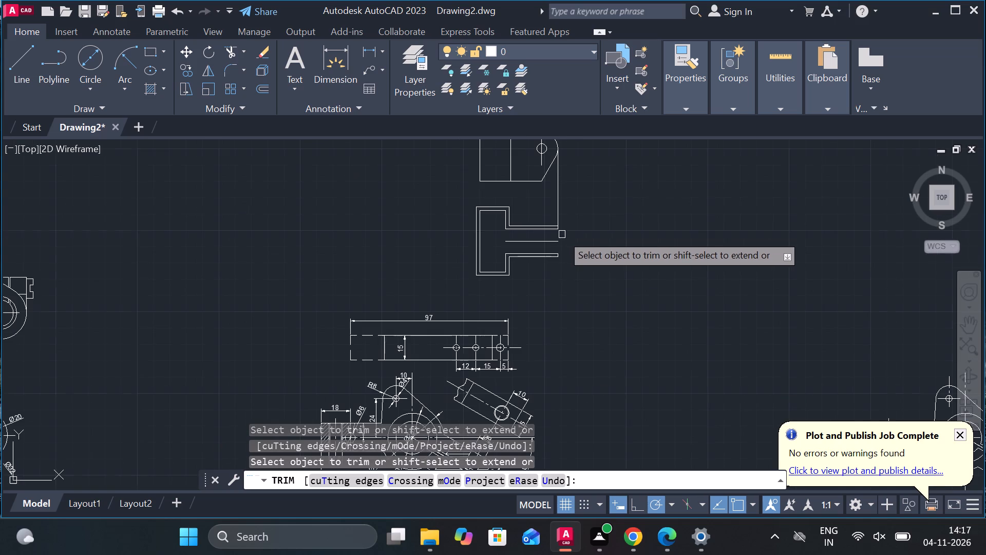
left_click(557, 194)
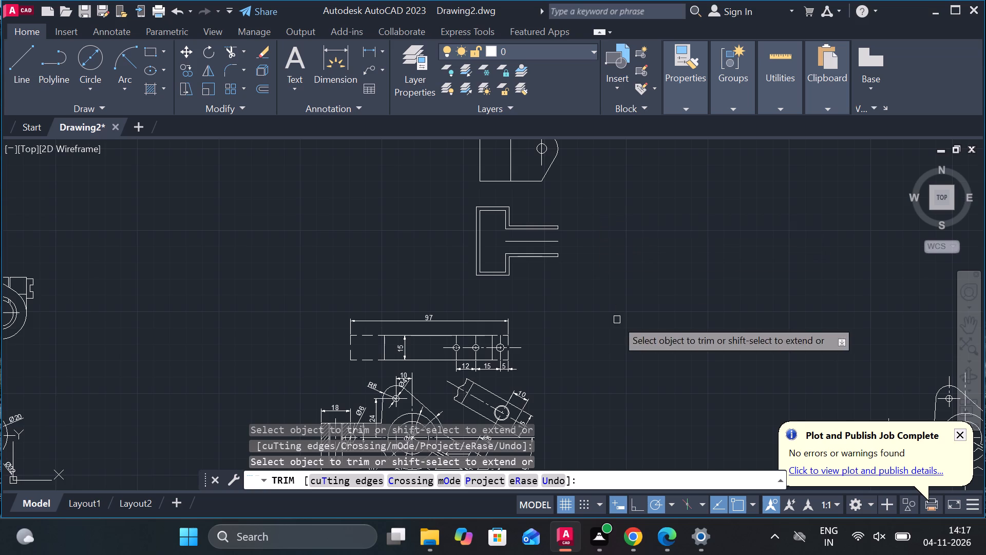
key("Escape")
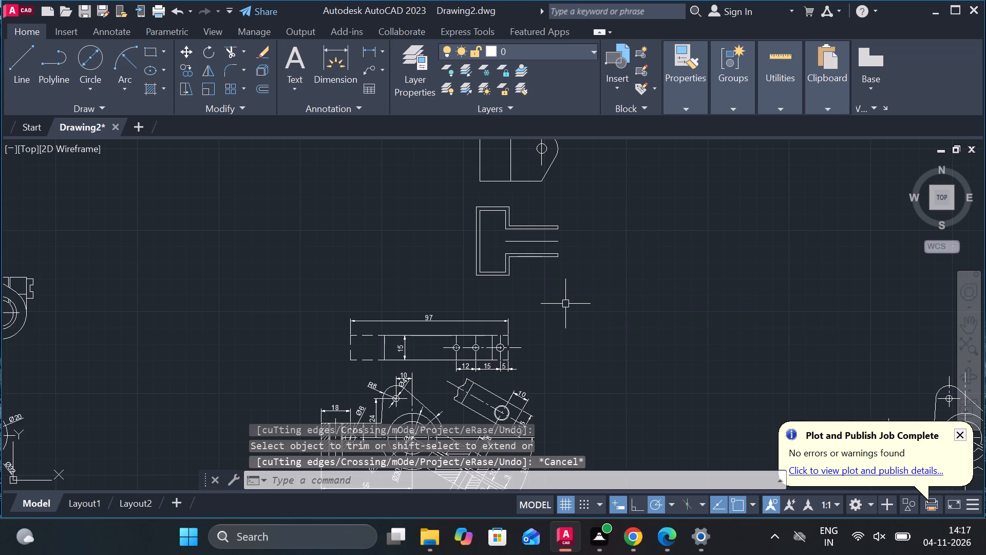
Stretch both ends of the lower view's horizontal centre line past the flange's outer face and the arm's free end.
scroll(530, 243, "up", 3)
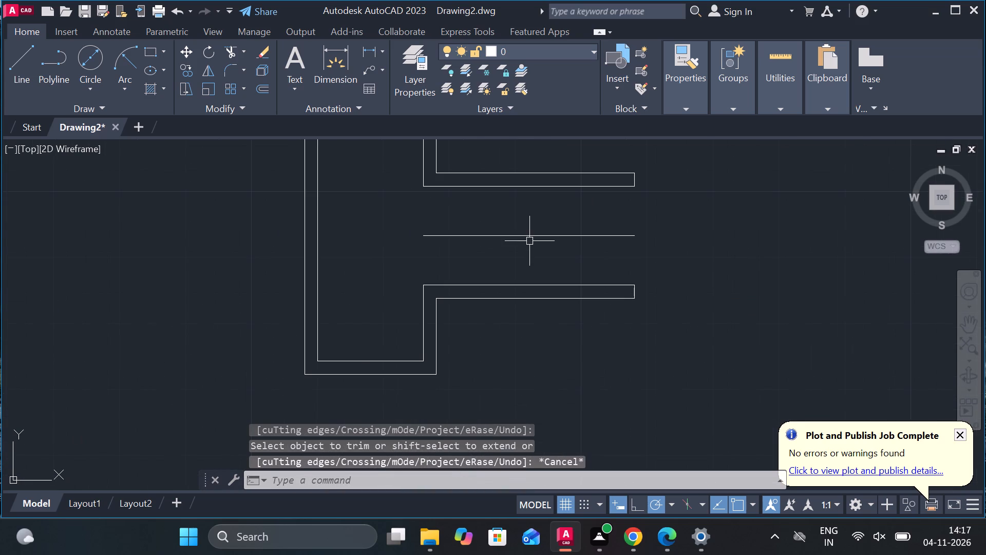
left_click(534, 235)
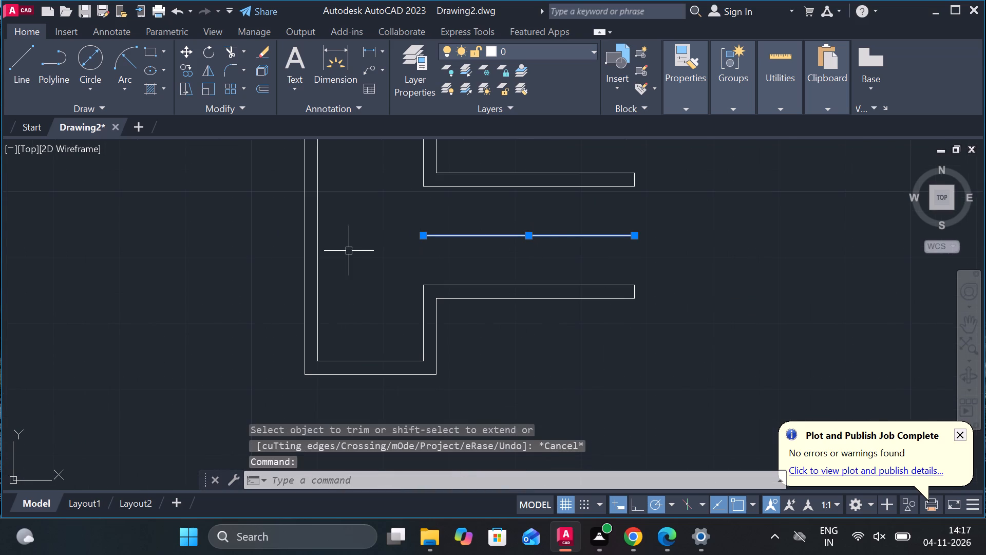
left_click(424, 235)
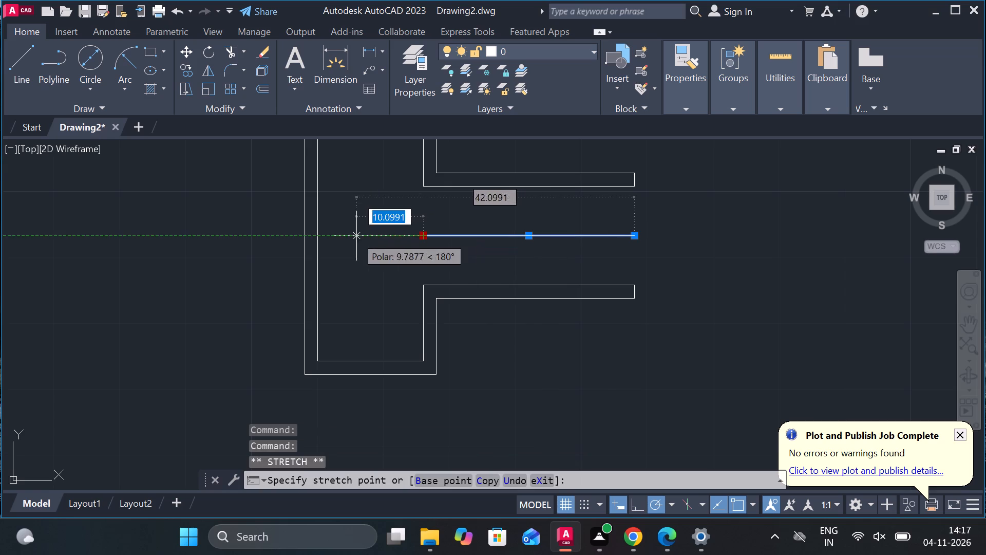
left_click(270, 236)
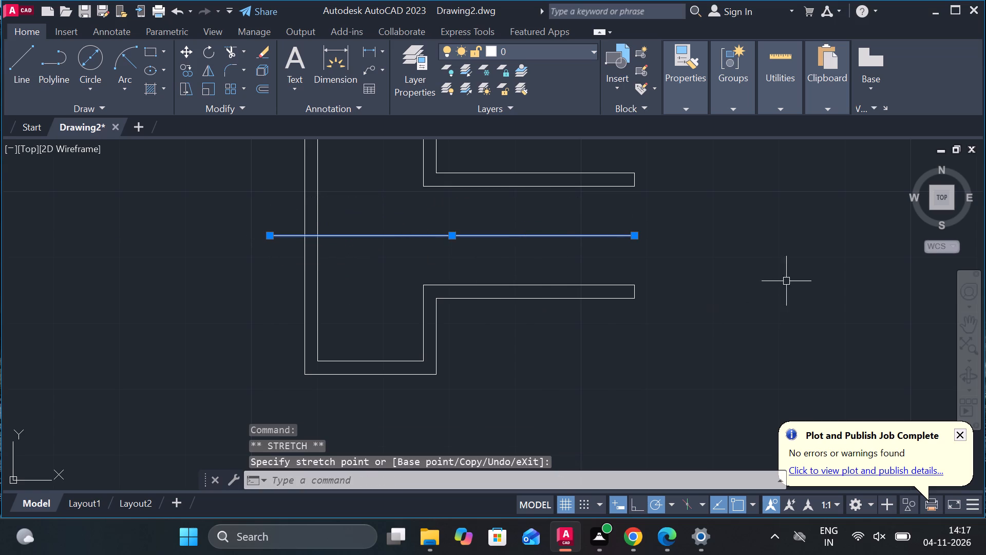
left_click(635, 236)
left_click(673, 232)
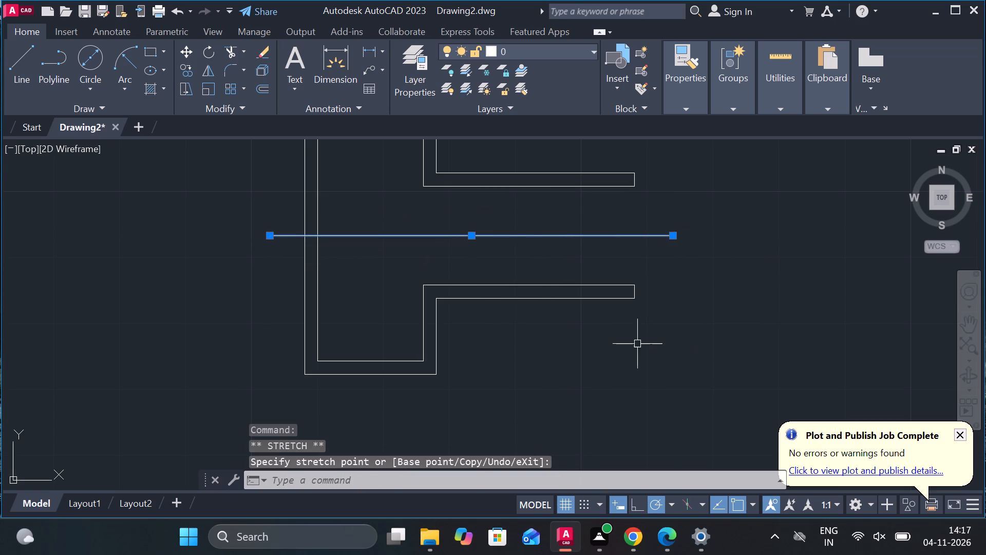
scroll(637, 344, "down", 2)
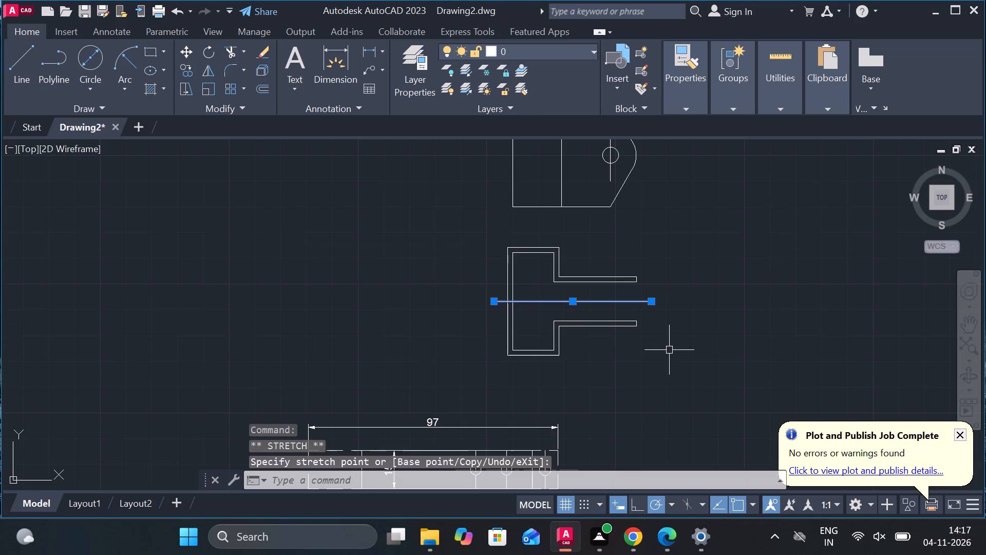
key("Escape")
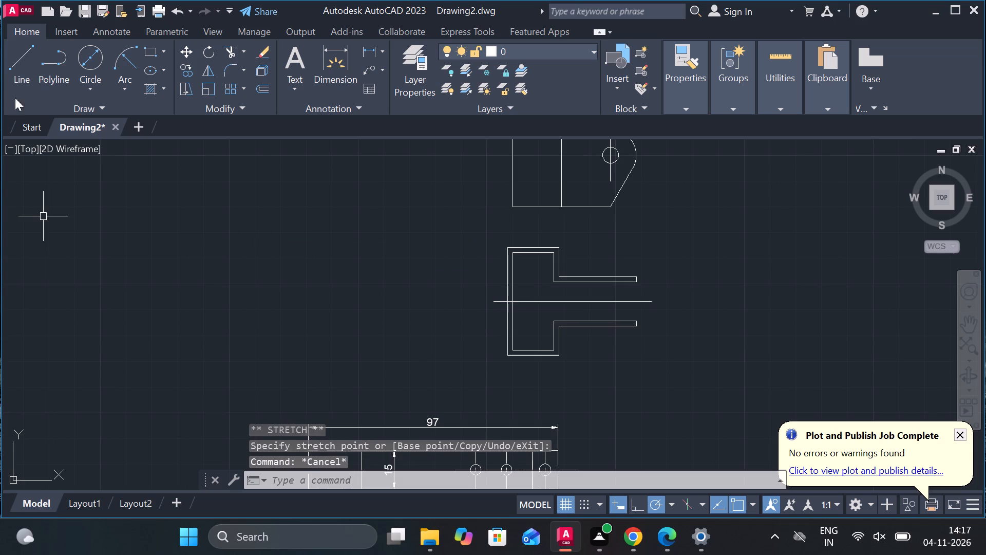
Add a vertical linear dimension for the flange's inner outline height, placed outside the flange's outer face.
left_click(362, 52)
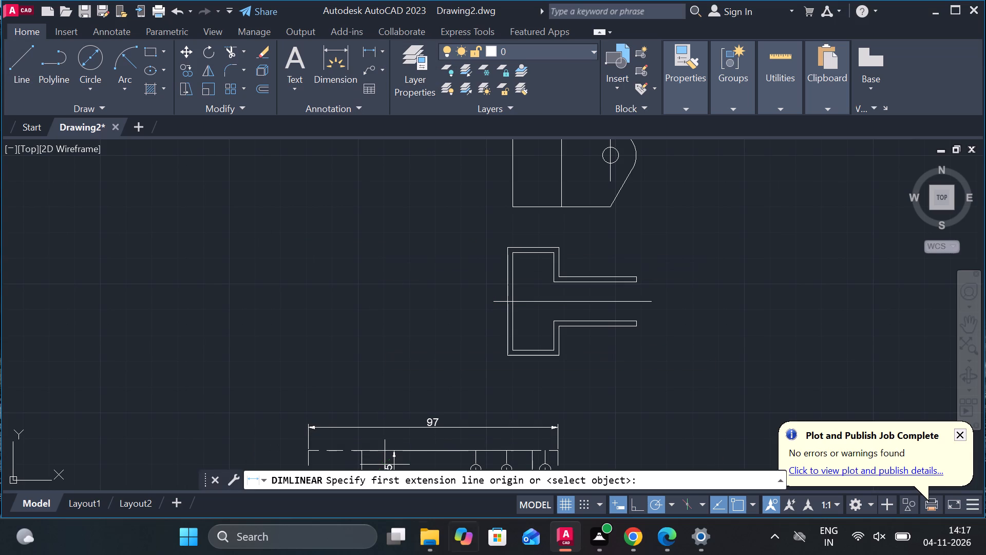
left_click(511, 256)
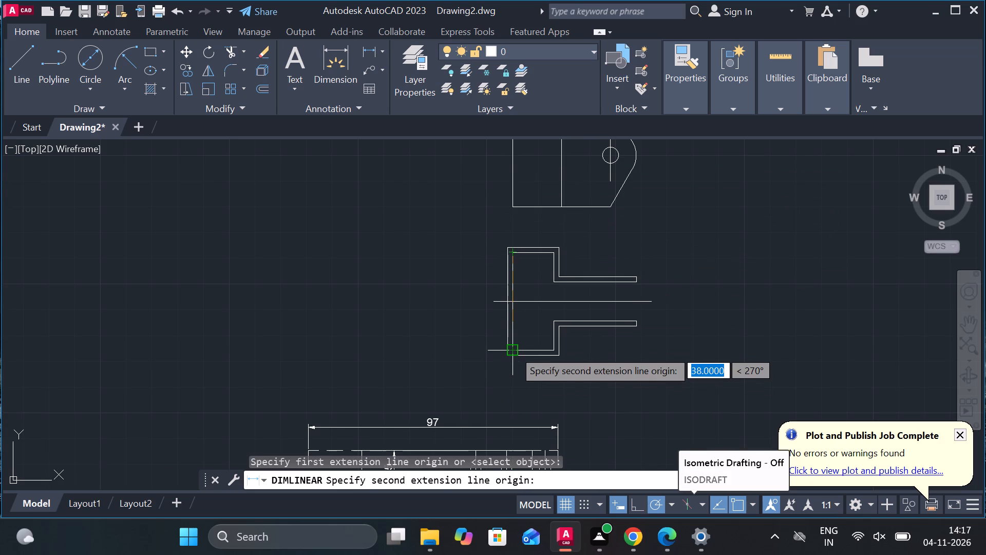
left_click(514, 350)
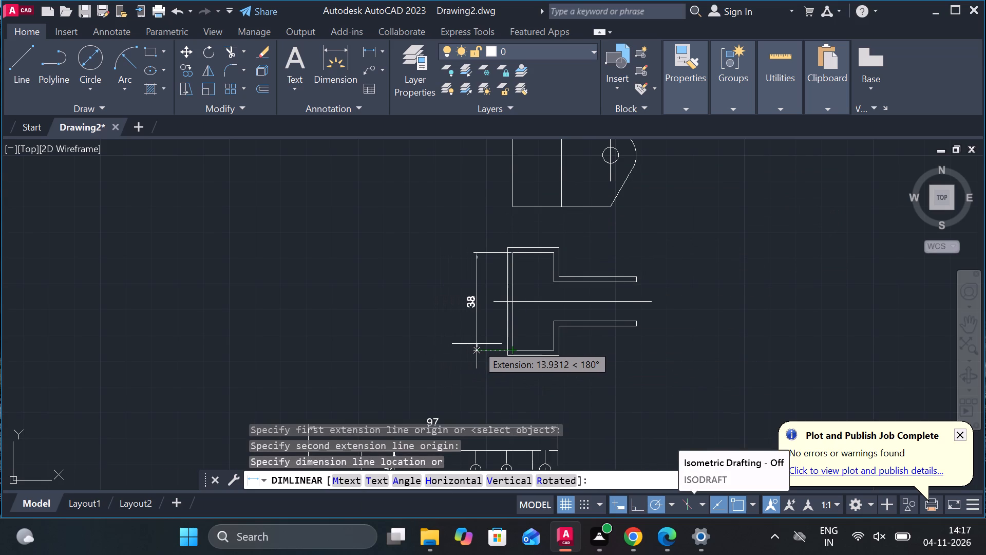
left_click(478, 344)
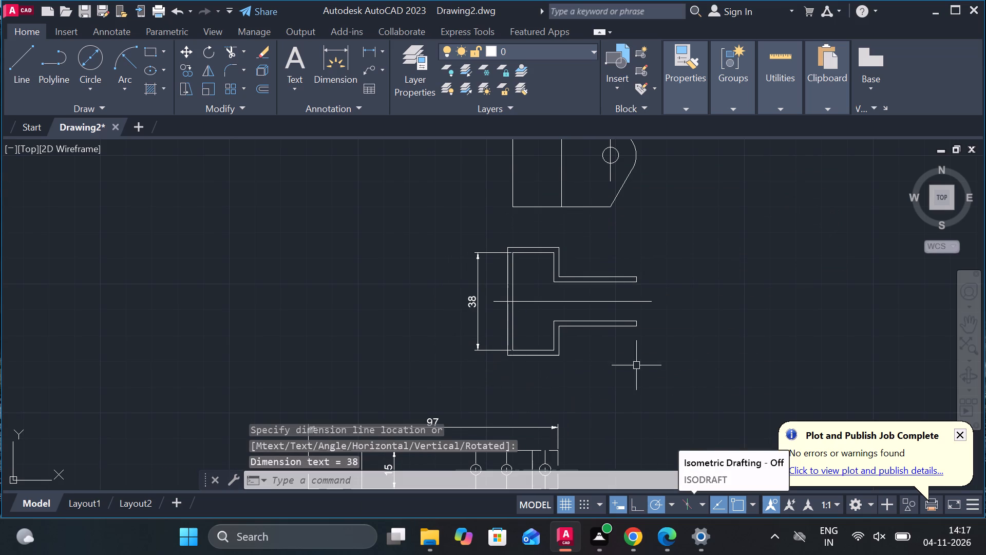
Add a vertical linear dimension between the inner edges of the two arm walls, placed inside the arm.
left_click(593, 285)
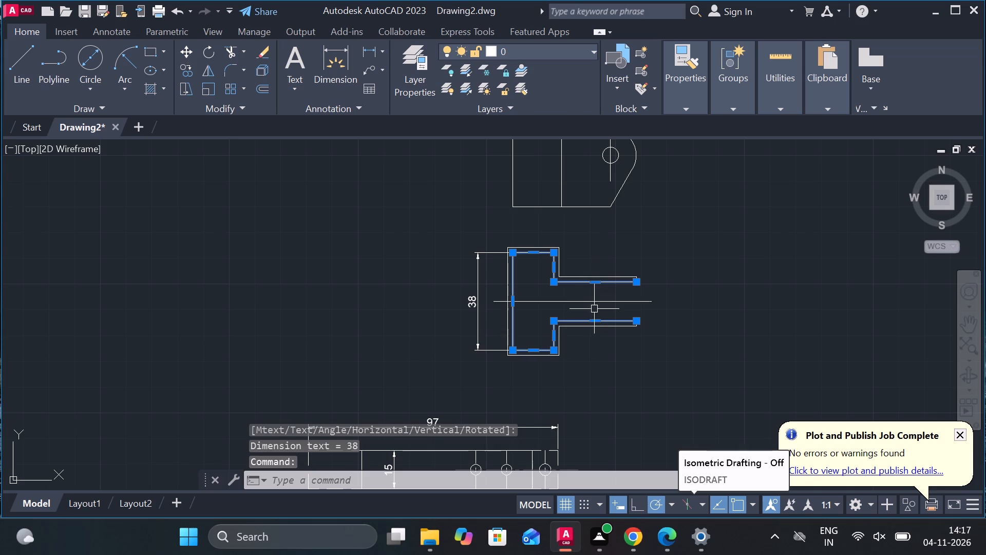
left_click(359, 36)
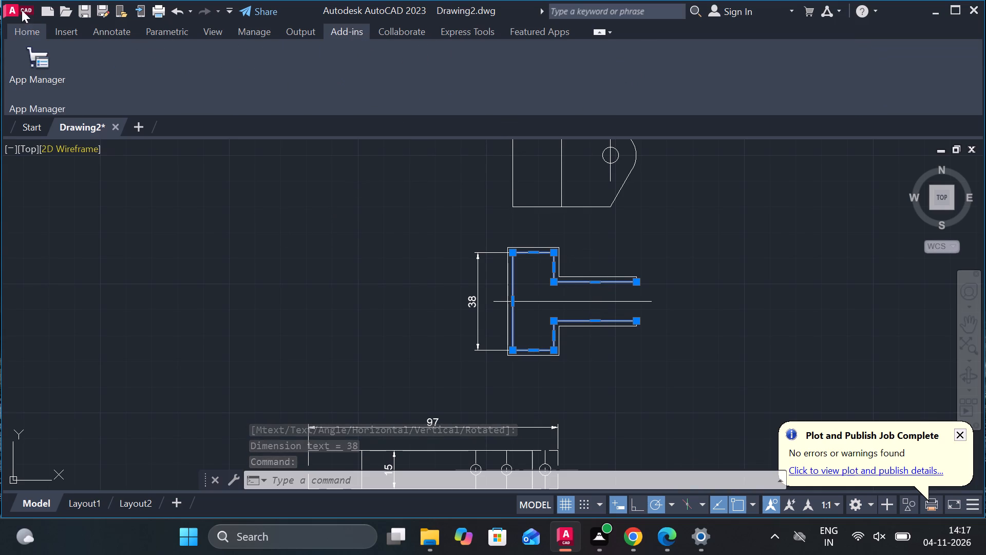
left_click(26, 25)
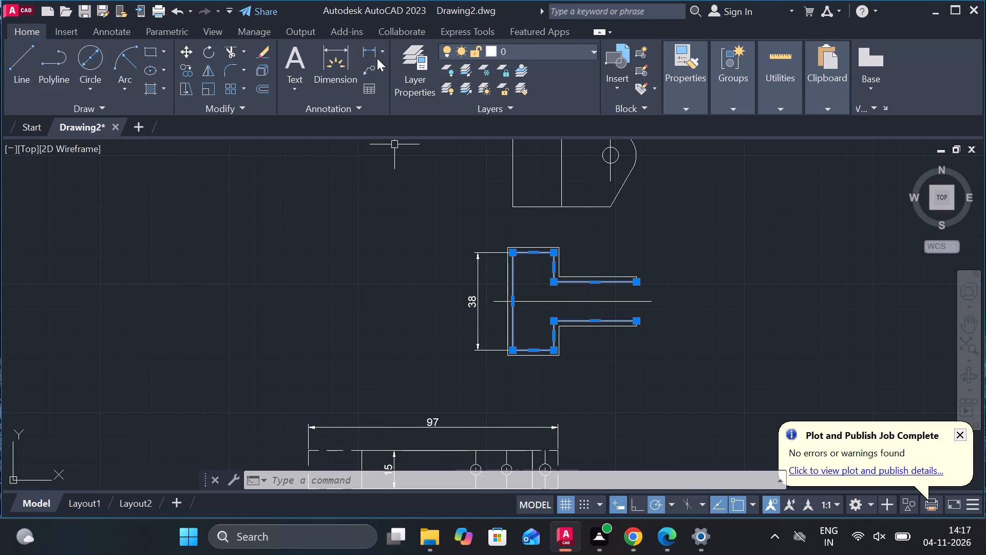
left_click(371, 50)
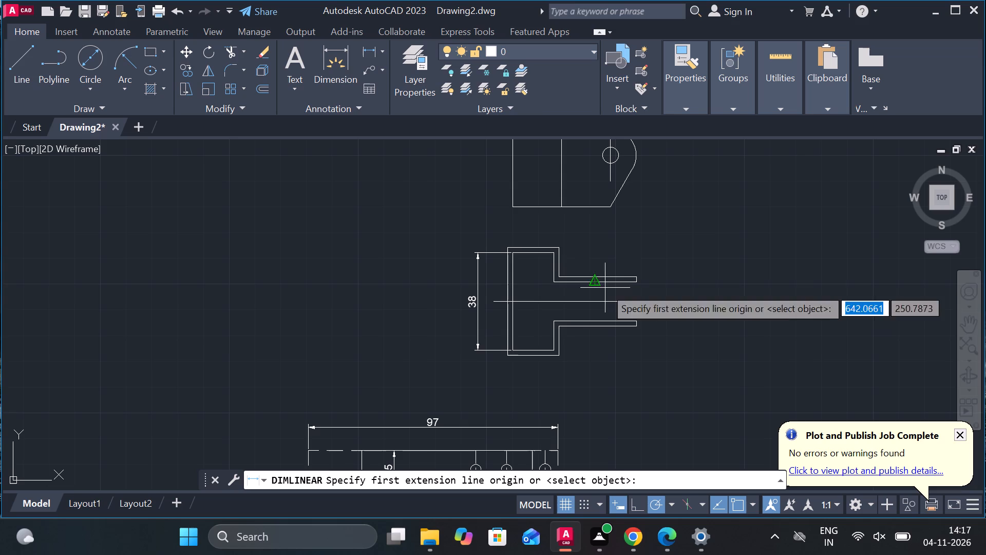
left_click(597, 282)
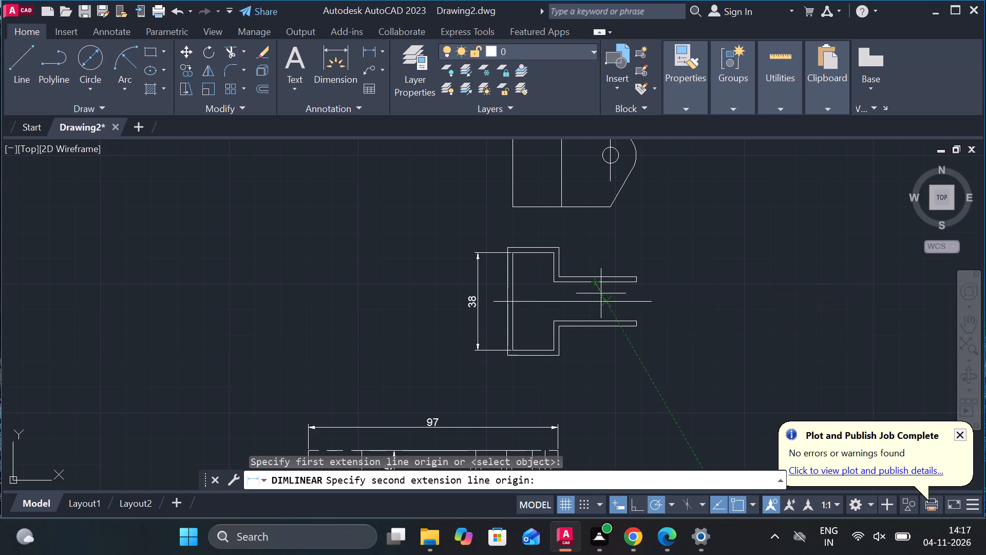
left_click(593, 322)
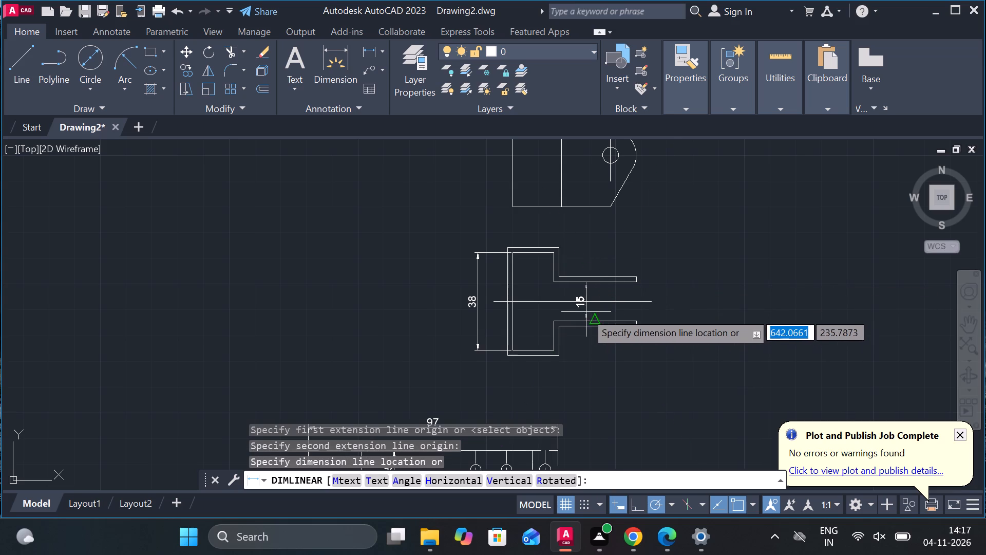
left_click(582, 312)
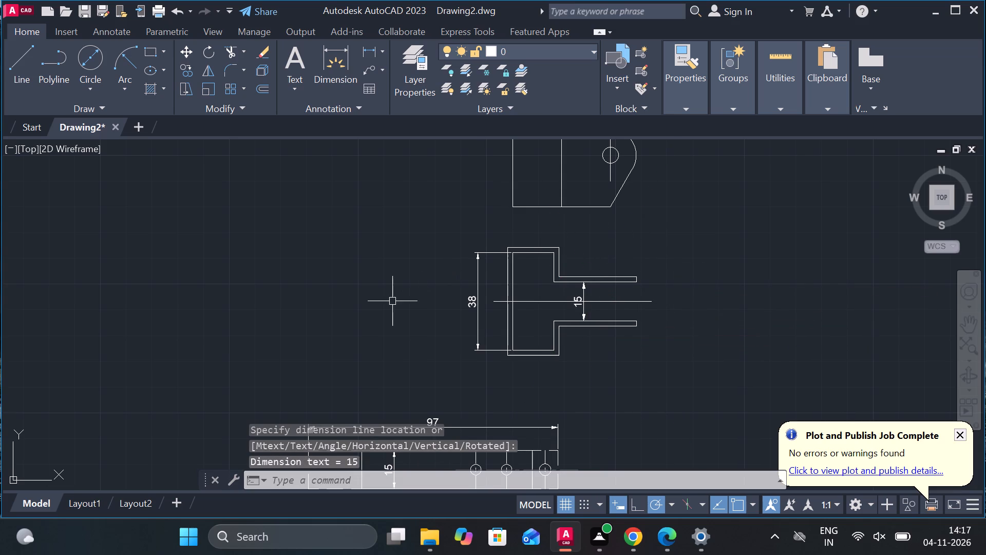
Add a horizontal linear dimension for the flange's inner outline width, placed below the flange.
left_click(367, 54)
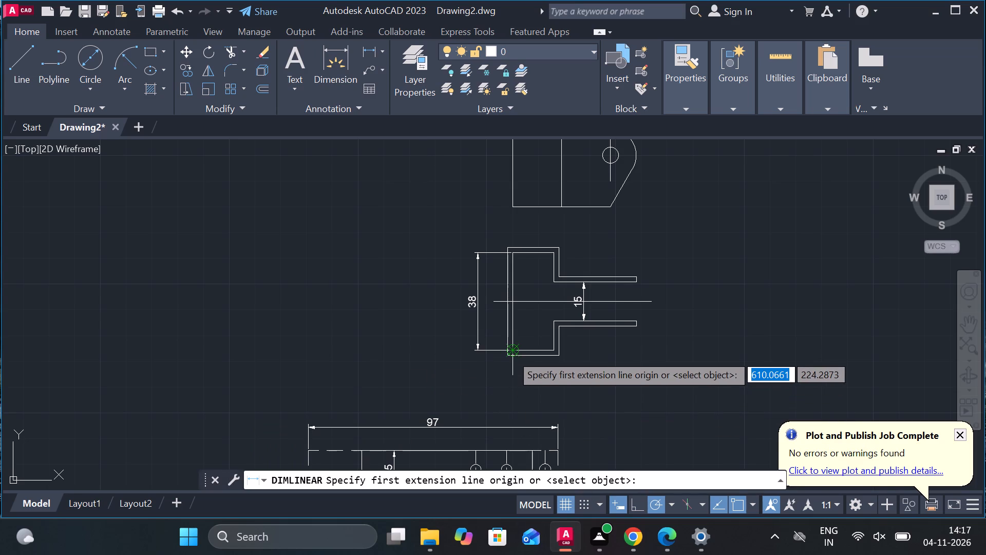
left_click(511, 354)
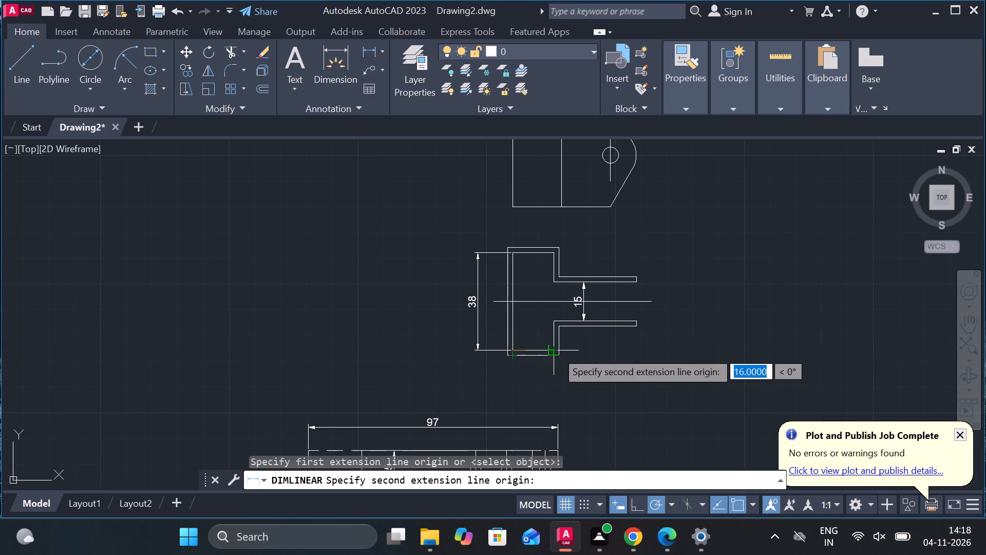
left_click(556, 351)
left_click(545, 374)
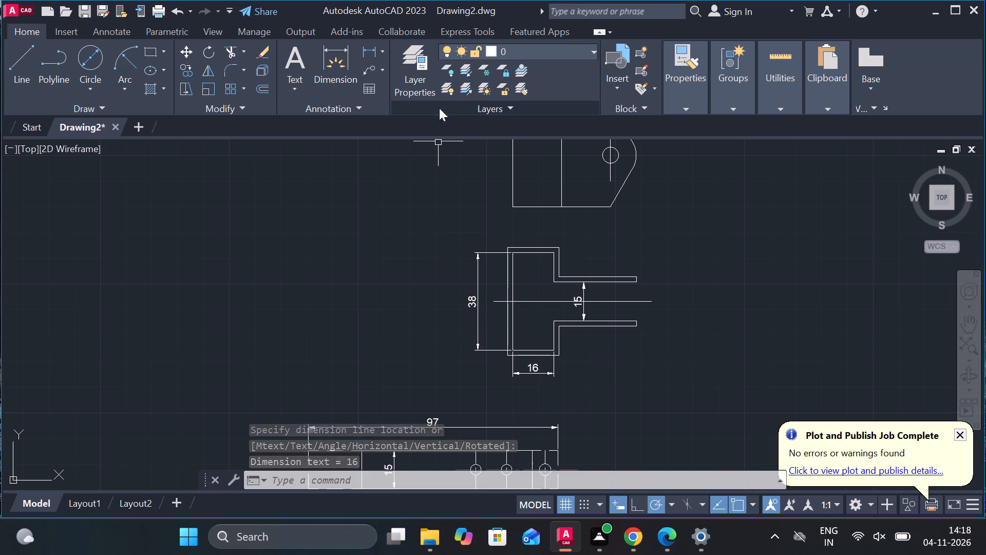
Add a horizontal linear dimension along the upper plate view's bottom edge, from its square corner to the start of the slanted edge.
left_click(371, 51)
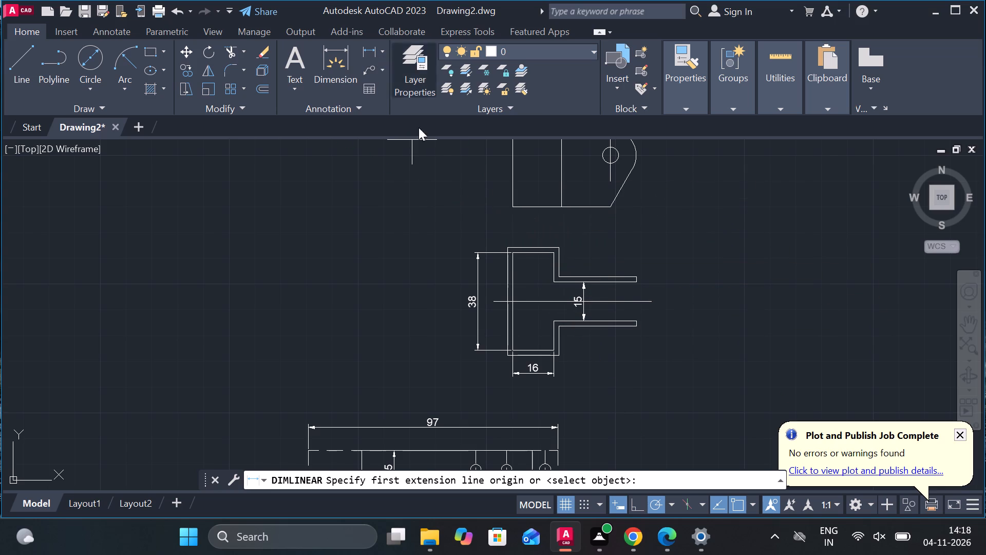
left_click(514, 212)
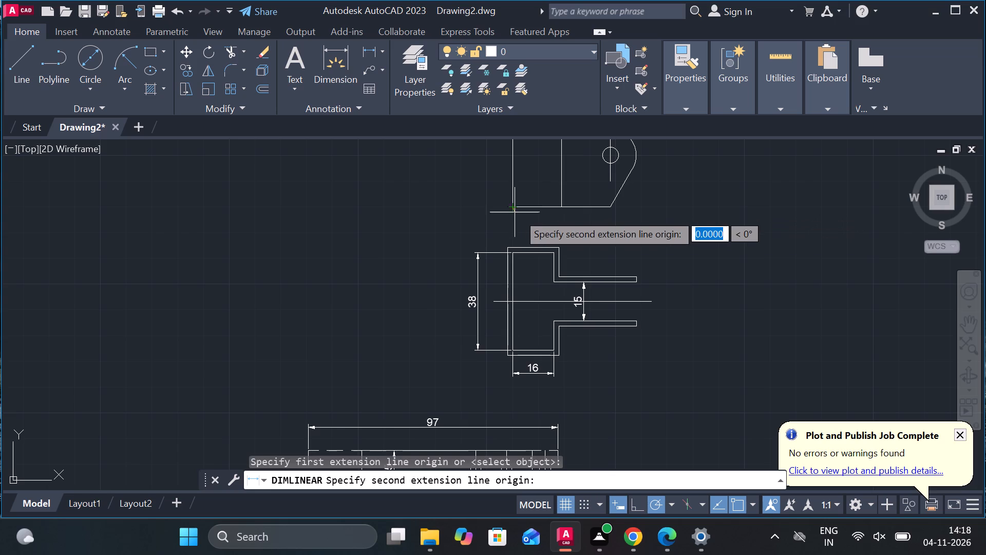
left_click(608, 211)
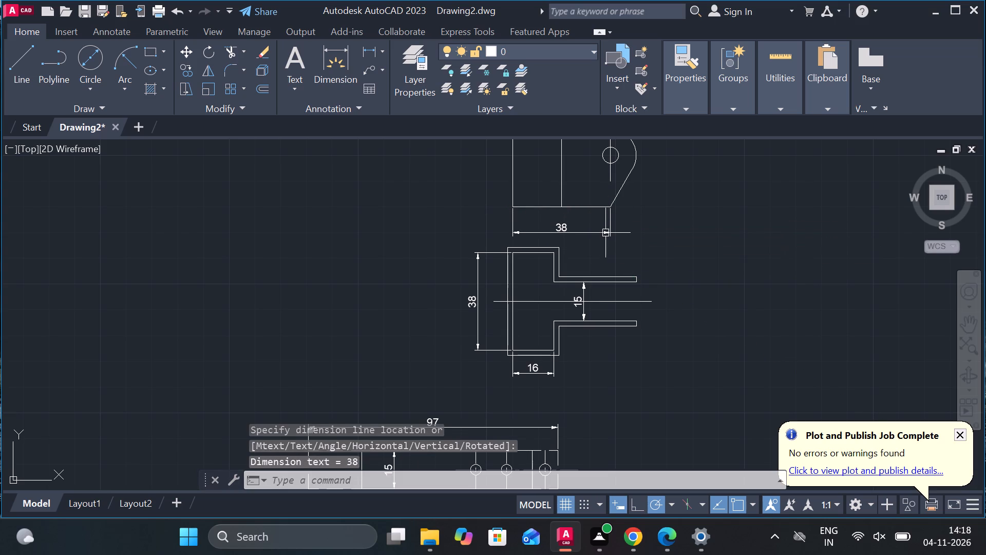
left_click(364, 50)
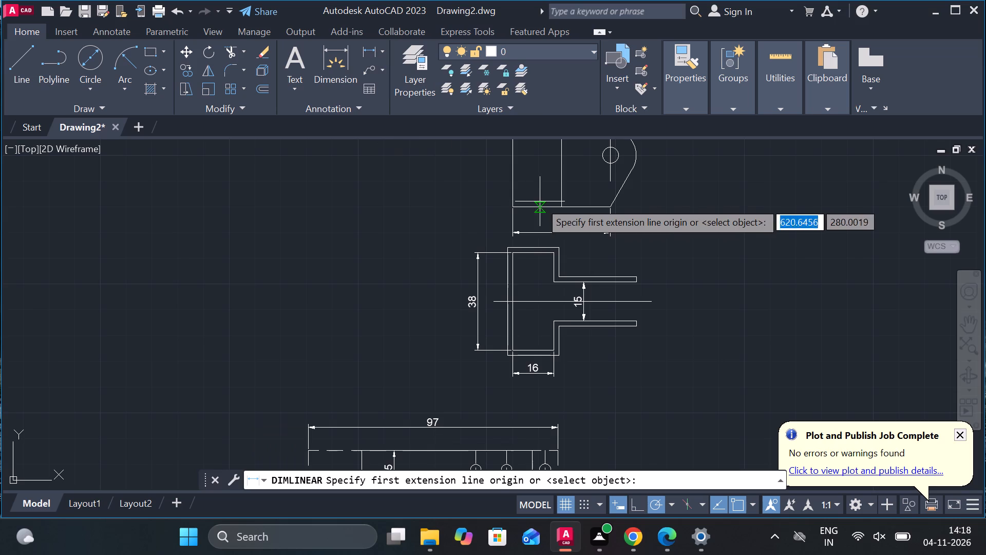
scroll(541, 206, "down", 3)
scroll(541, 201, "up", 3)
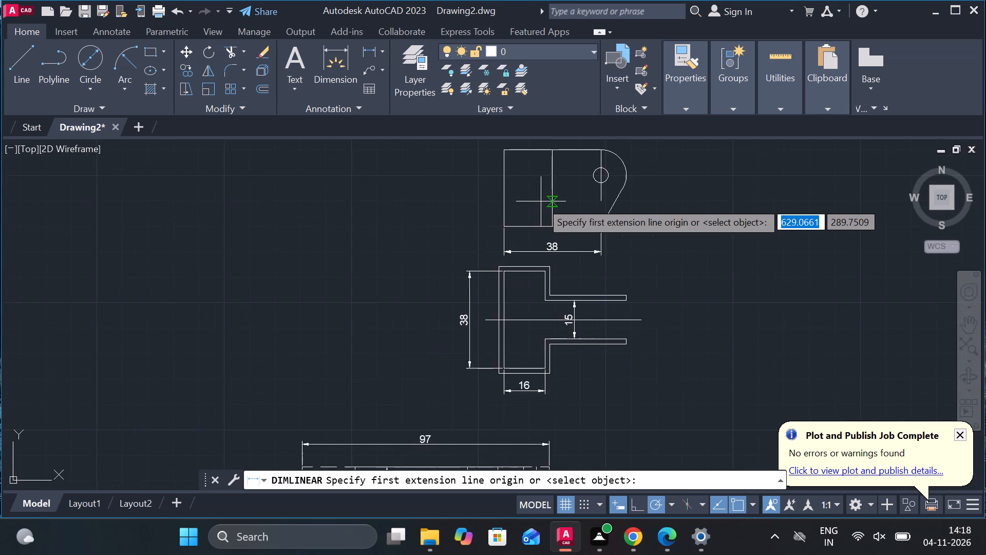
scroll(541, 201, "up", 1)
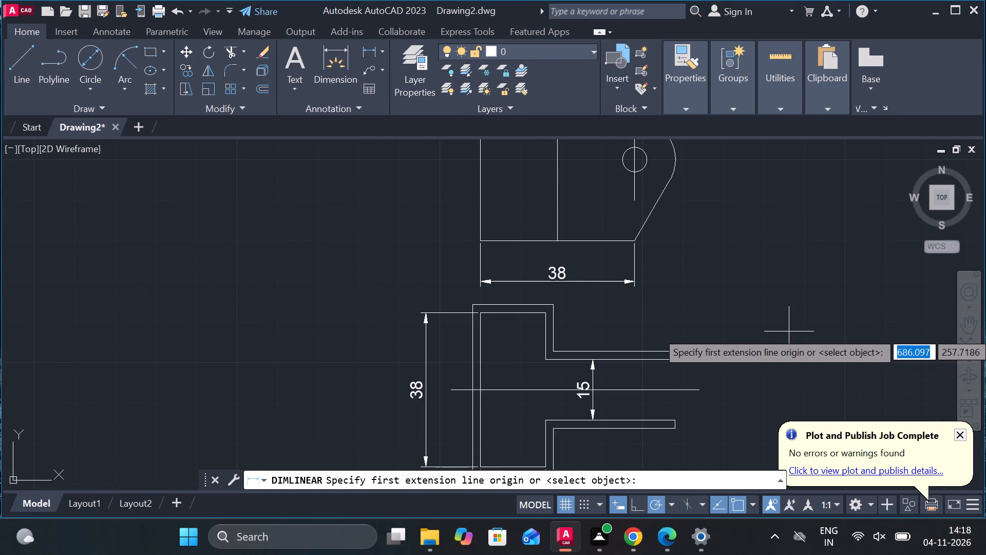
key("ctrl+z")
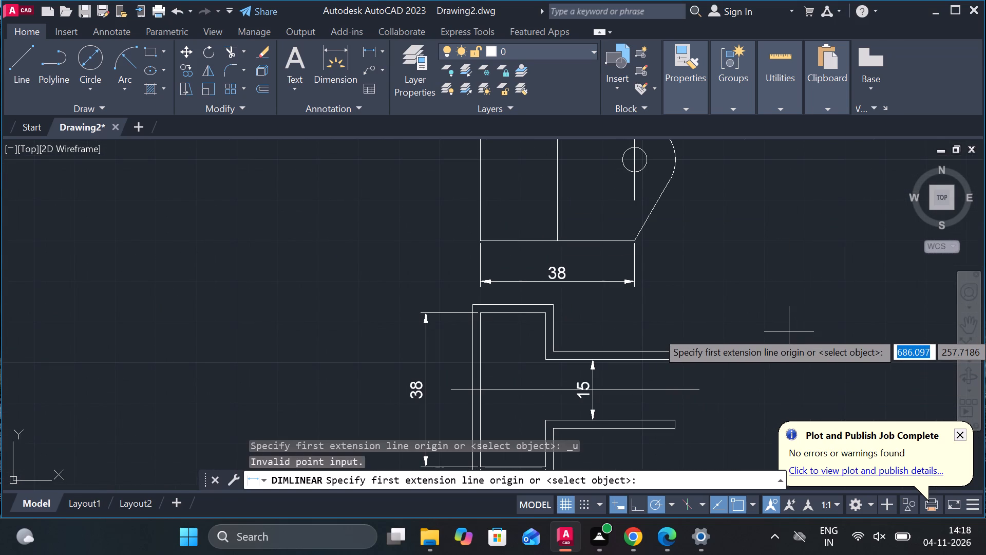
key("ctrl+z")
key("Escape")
Undo the four linear dimensions just added to the plate view and the flange-and-arm view.
key("ctrl+z")
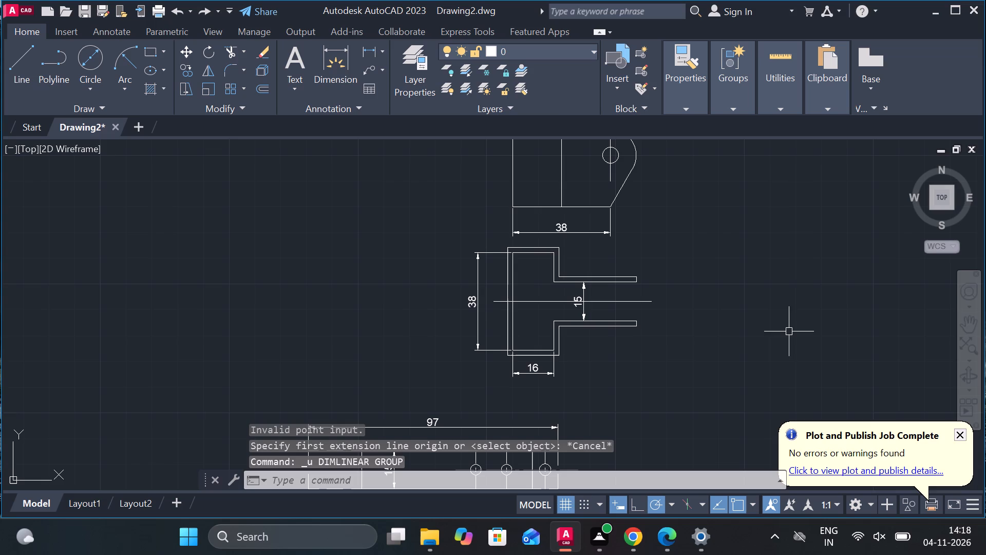
key("ctrl+z")
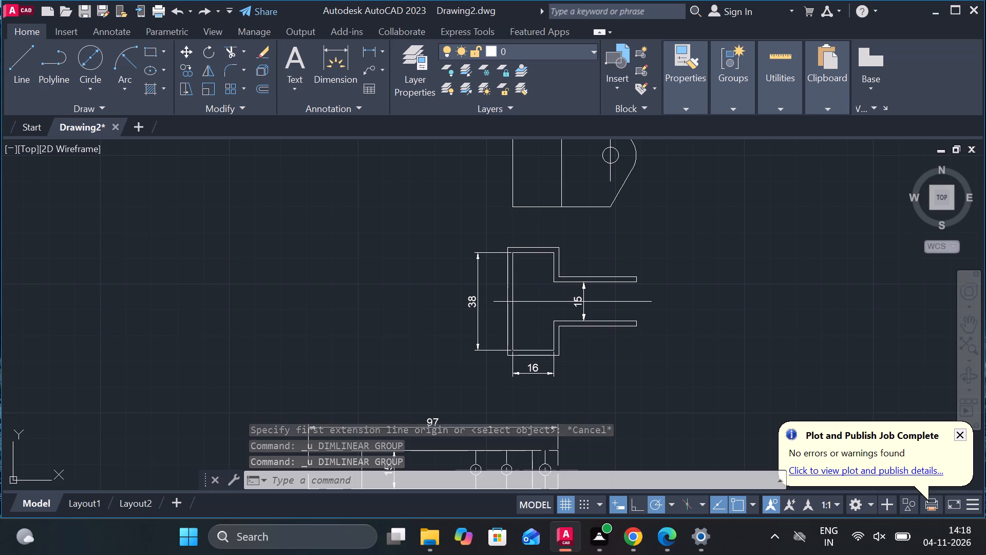
key("ctrl+z")
key("ctrl+z")
key("ctrl+z")
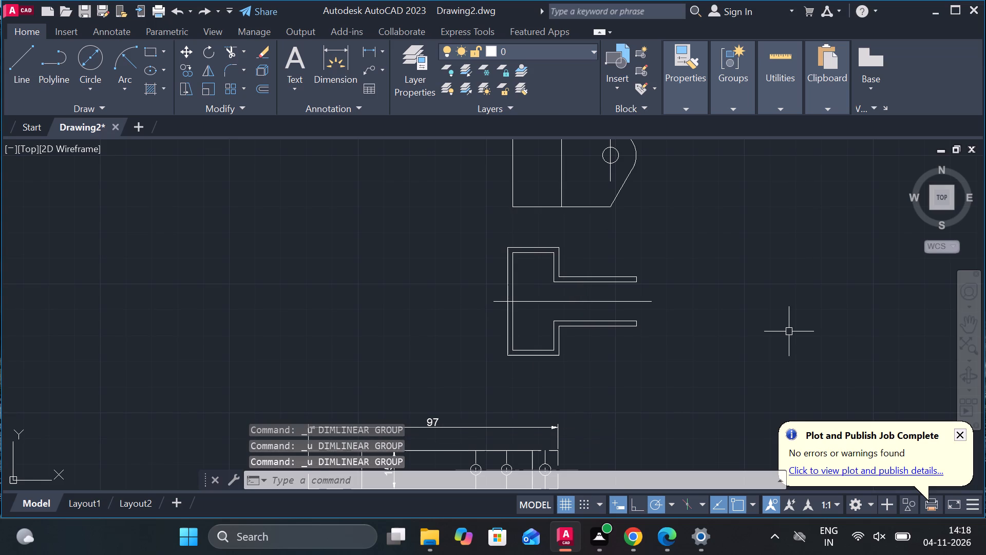
Copy the undimensioned plate and flange-and-arm views together, horizontally across to the clear space above the separate drawing of the round hub part.
scroll(767, 341, "down", 2)
left_click(609, 227)
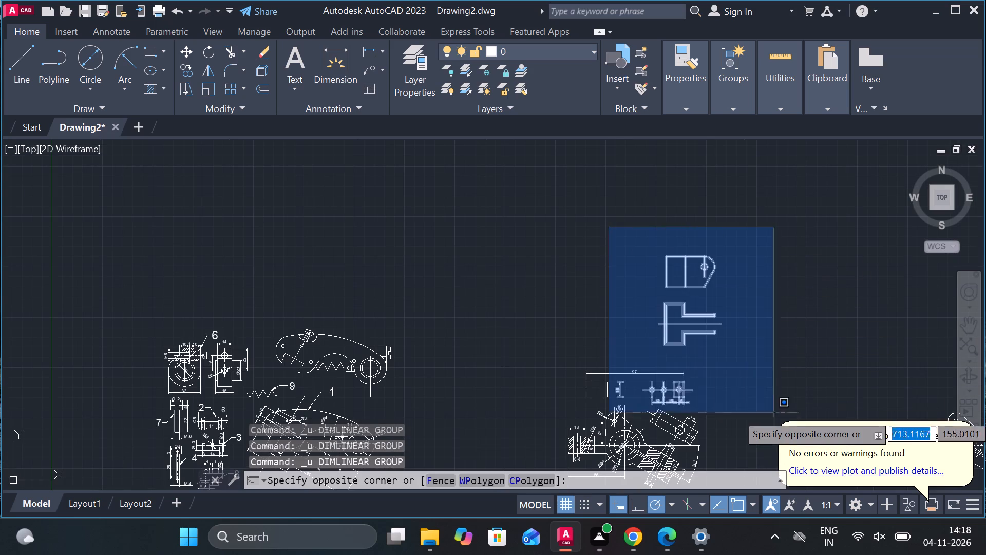
left_click(765, 358)
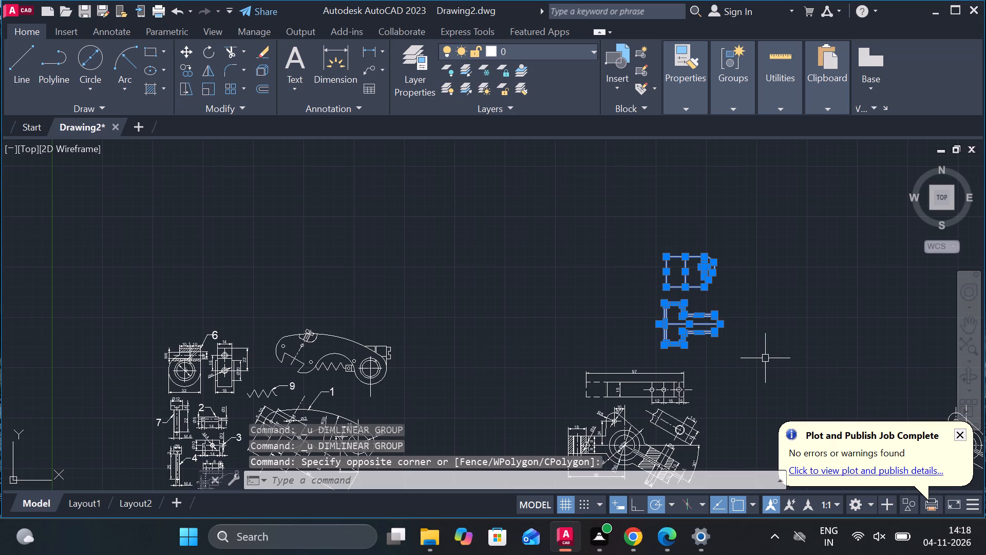
type("CO")
key("Return")
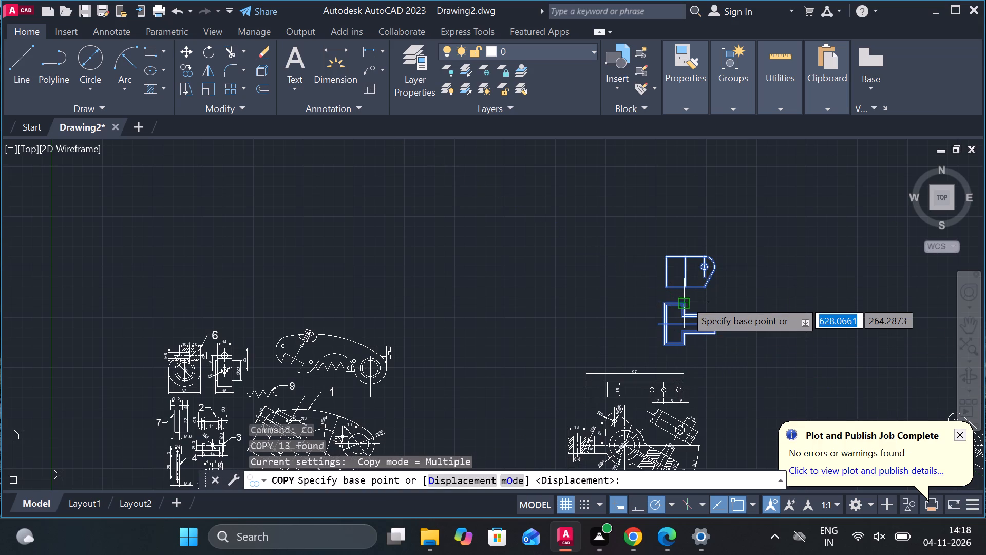
left_click(691, 291)
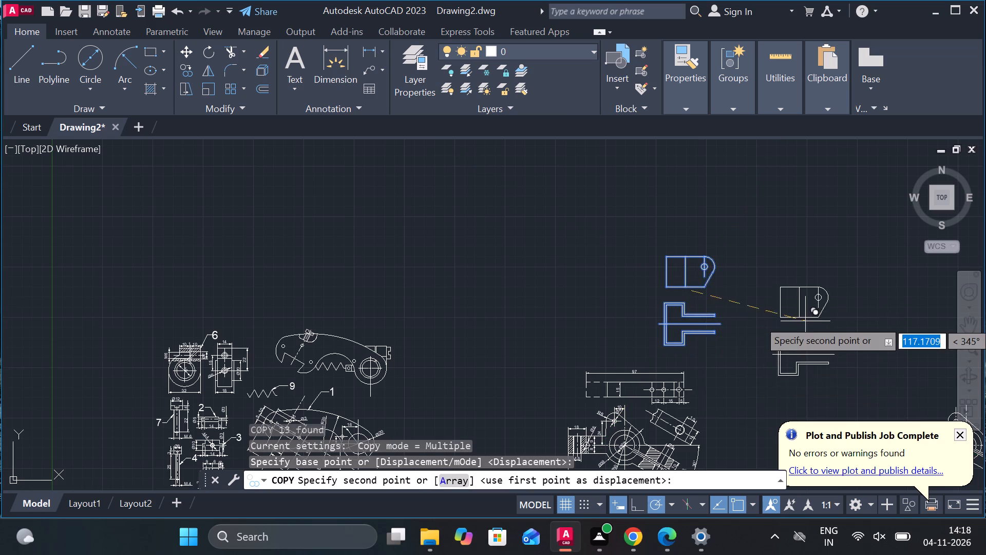
scroll(805, 318, "down", 2)
left_click(872, 306)
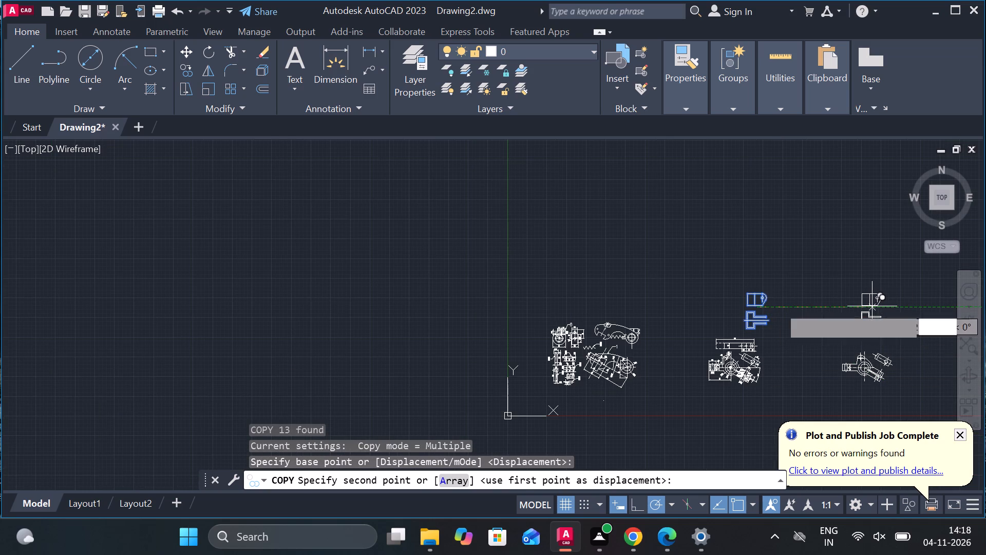
key("Escape")
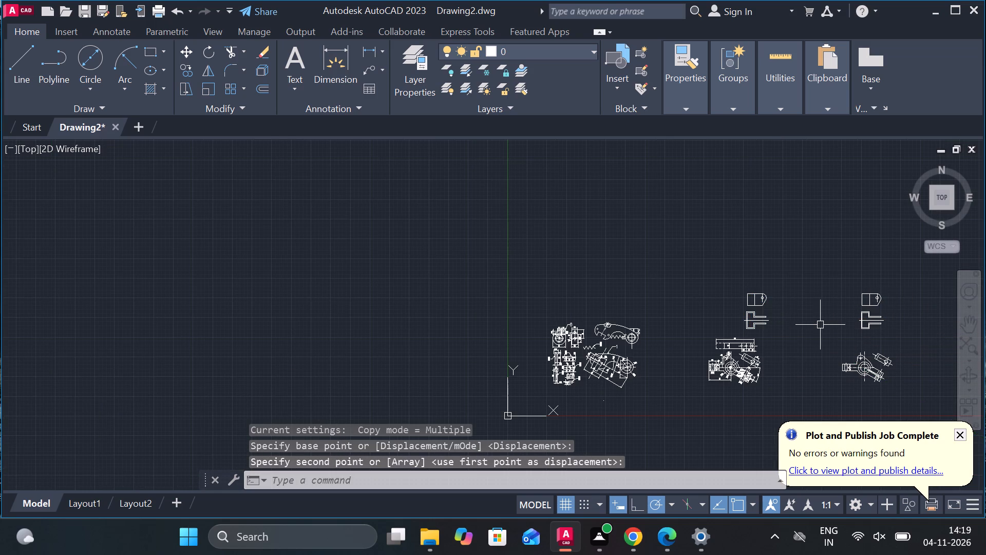
Add a horizontal linear dimension above the original plate view's top edge, from its square corner to the start of the rounded corner.
scroll(811, 310, "up", 3)
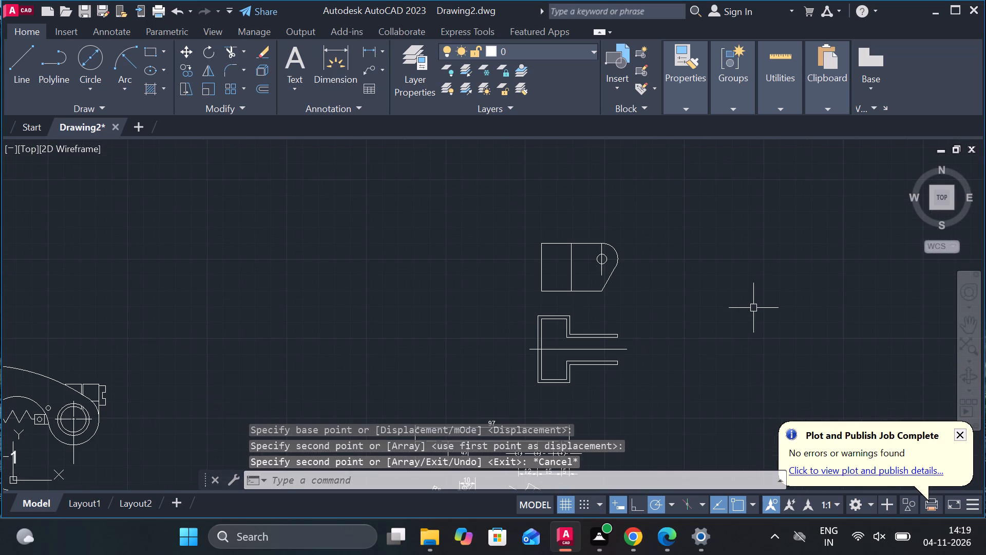
left_click(363, 53)
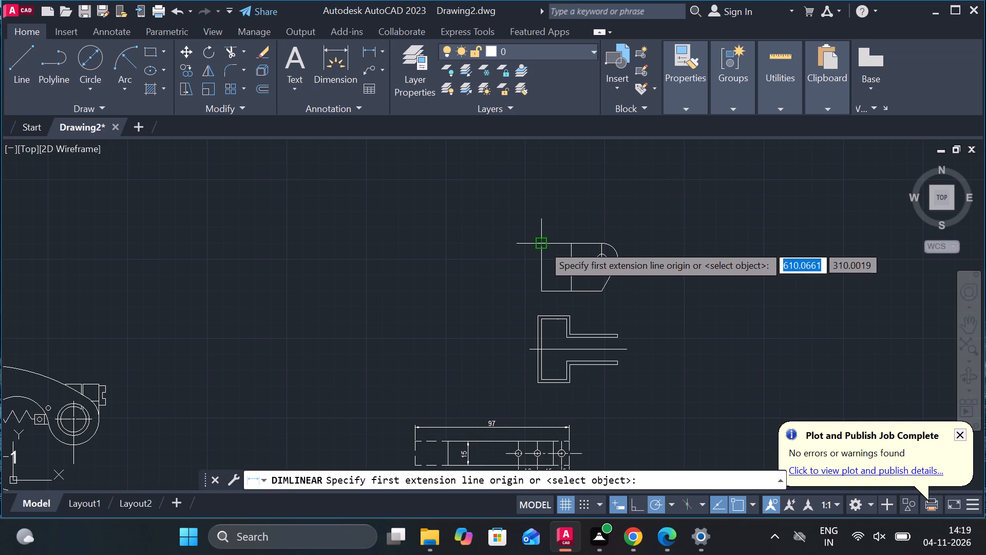
left_click(543, 245)
left_click(597, 243)
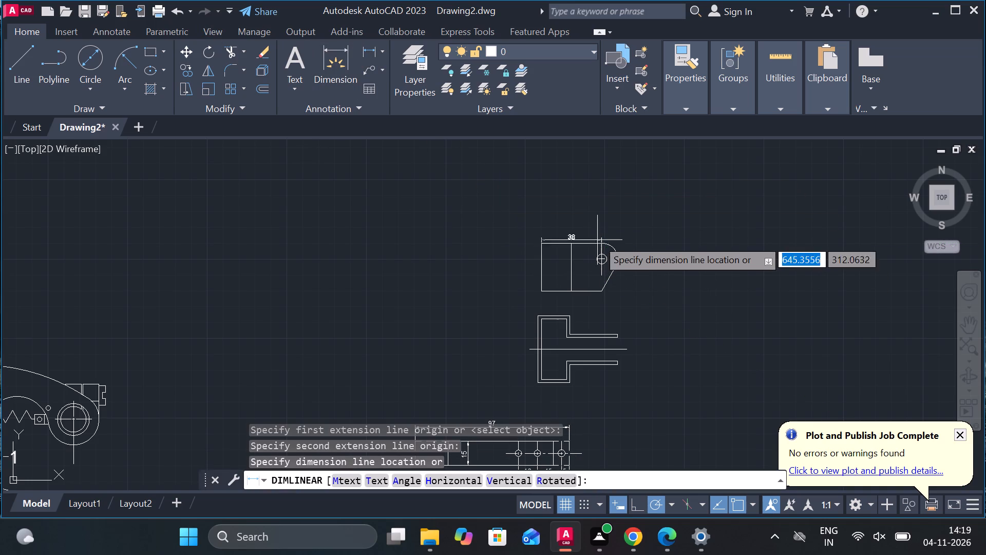
scroll(587, 213, "up", 3)
scroll(587, 213, "down", 1)
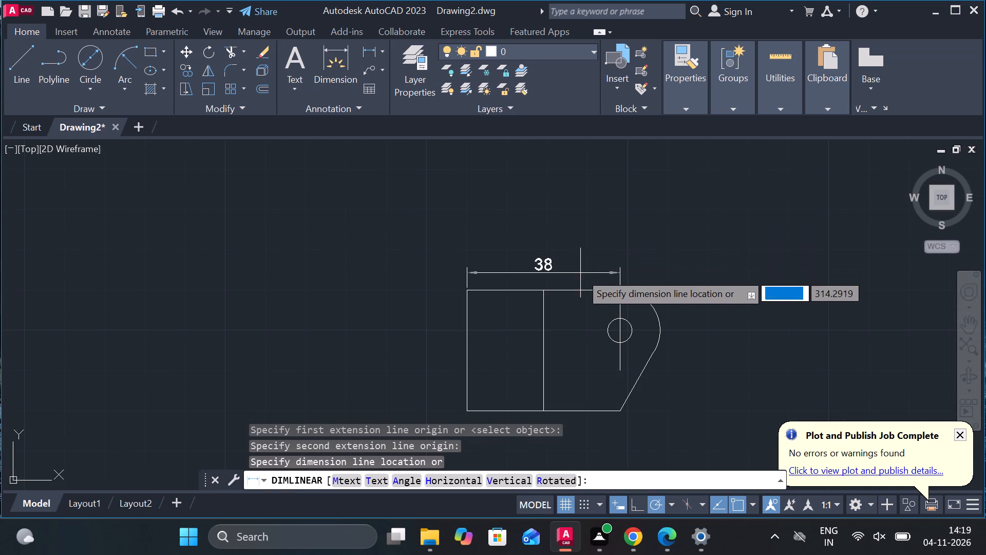
left_click(580, 256)
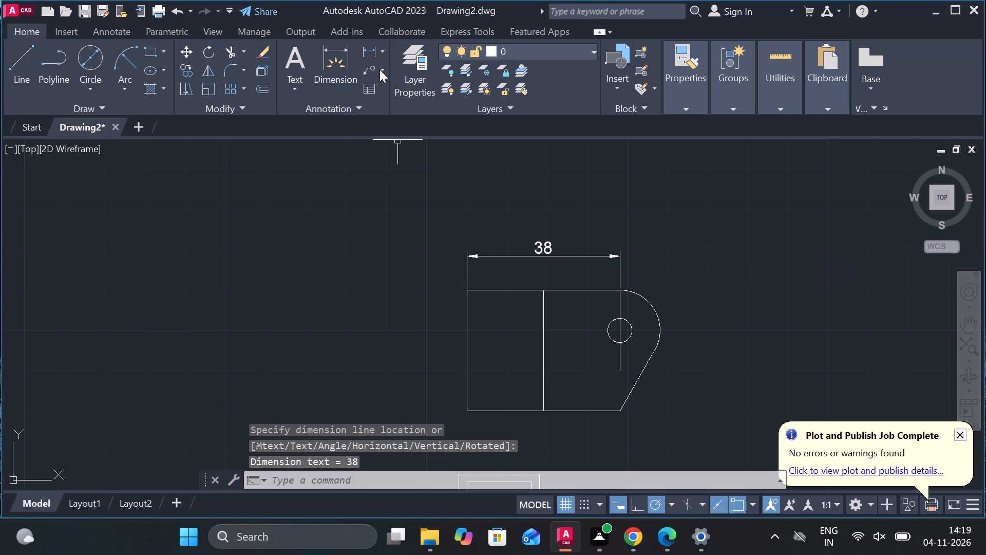
Add a vertical linear dimension for the plate view's straight side, placed outside the edge opposite the hole.
left_click(367, 53)
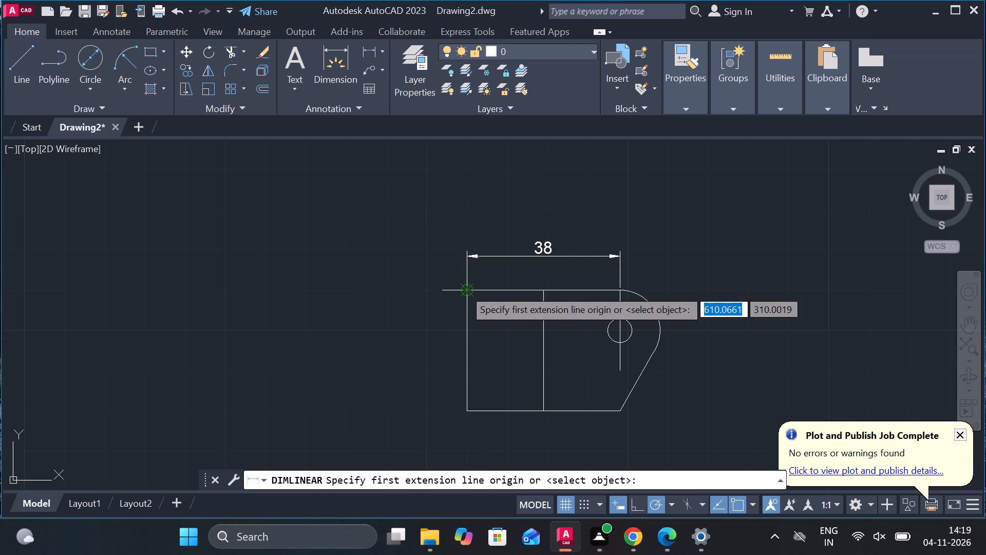
left_click(464, 289)
left_click(463, 414)
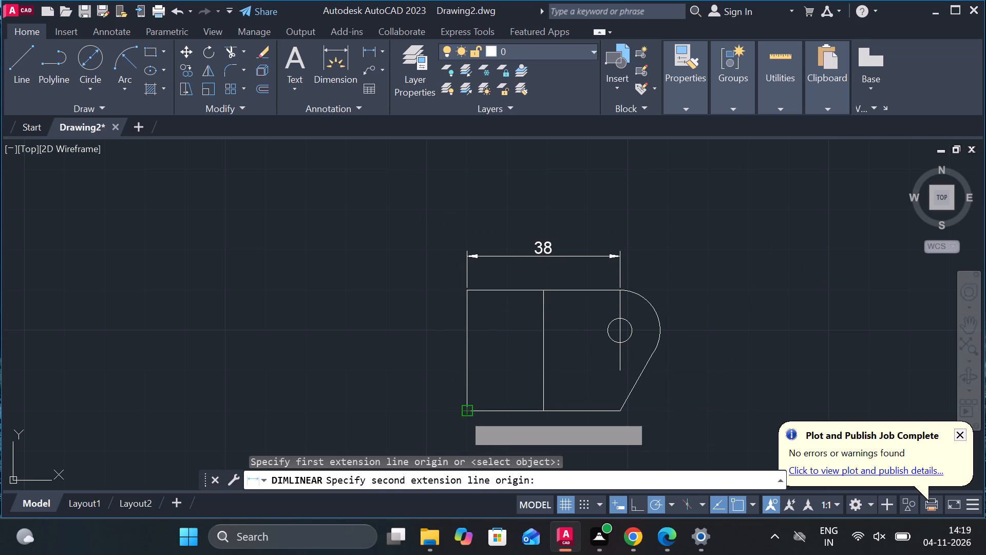
left_click(440, 413)
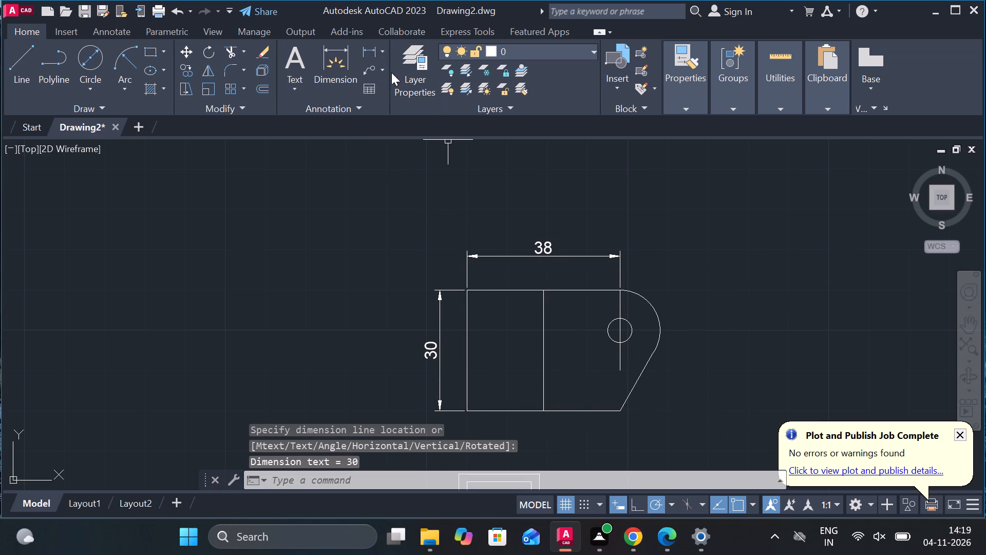
Add a horizontal linear dimension below the plate view's bottom edge, from its square corner to the start of the slanted edge.
left_click(367, 49)
left_click(469, 411)
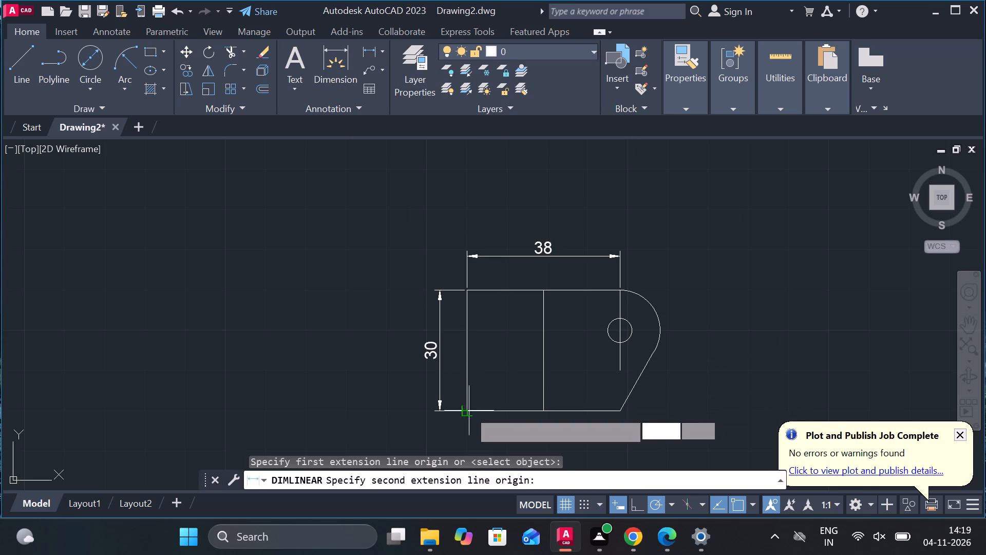
left_click(616, 414)
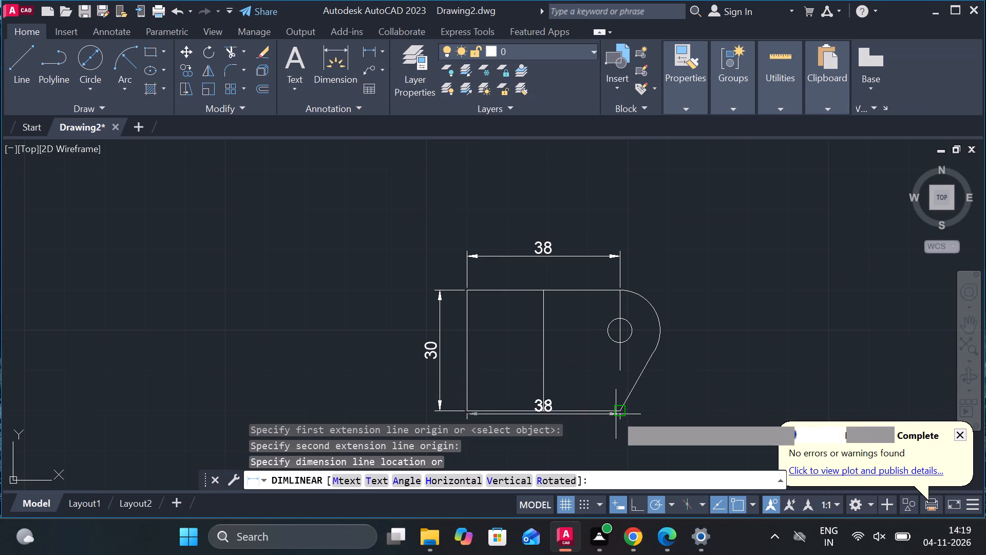
left_click(613, 439)
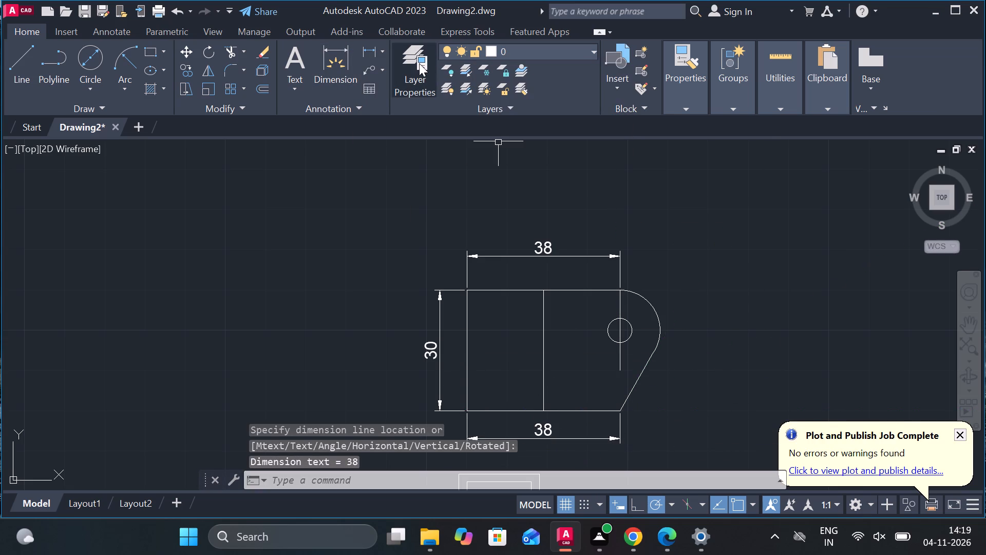
Add a diameter dimension to the plate view's hole, with its text inside the plate.
left_click(384, 51)
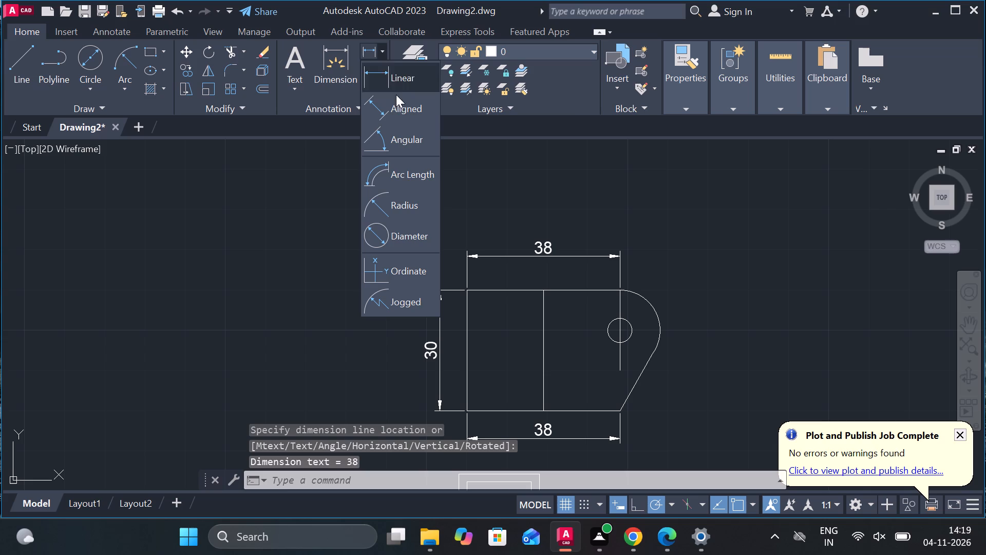
left_click(410, 238)
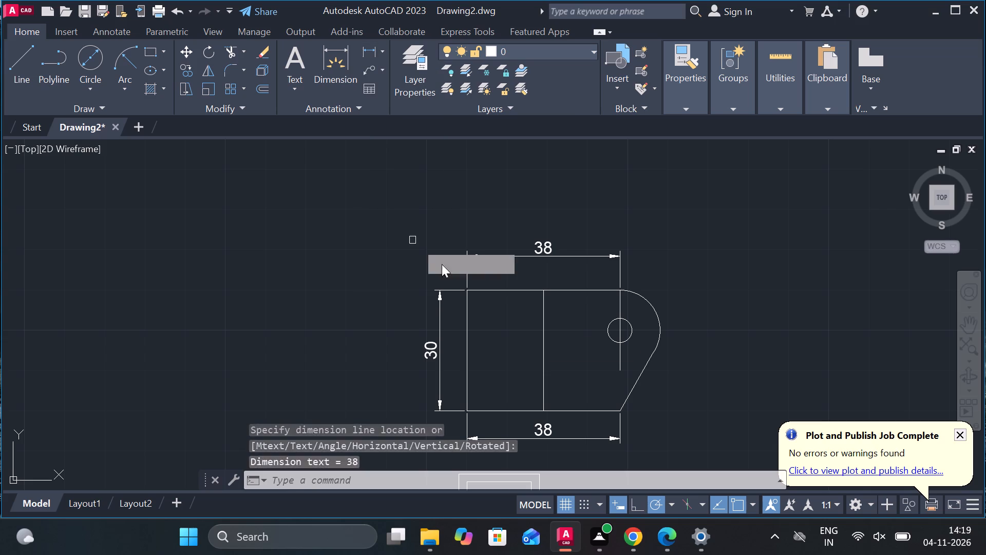
left_click(633, 337)
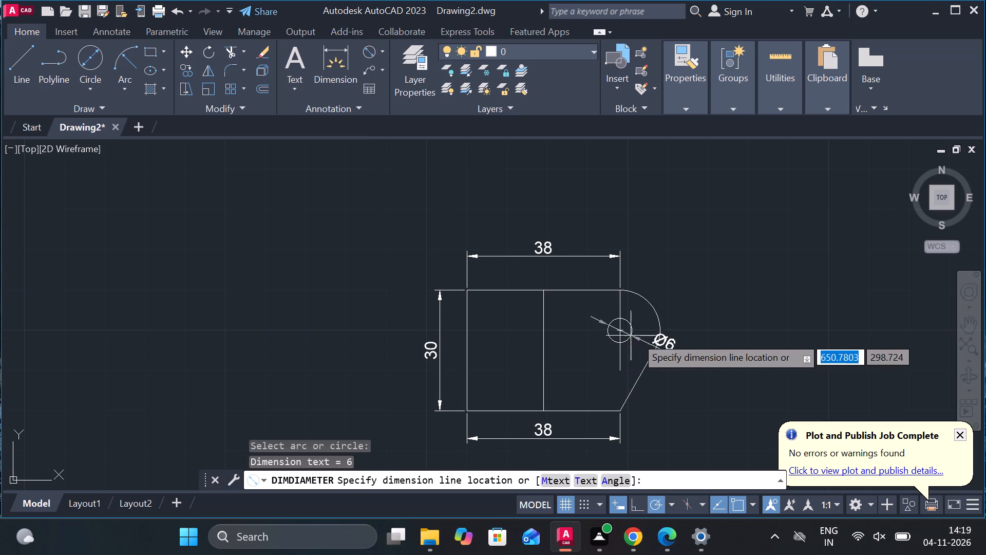
left_click(581, 318)
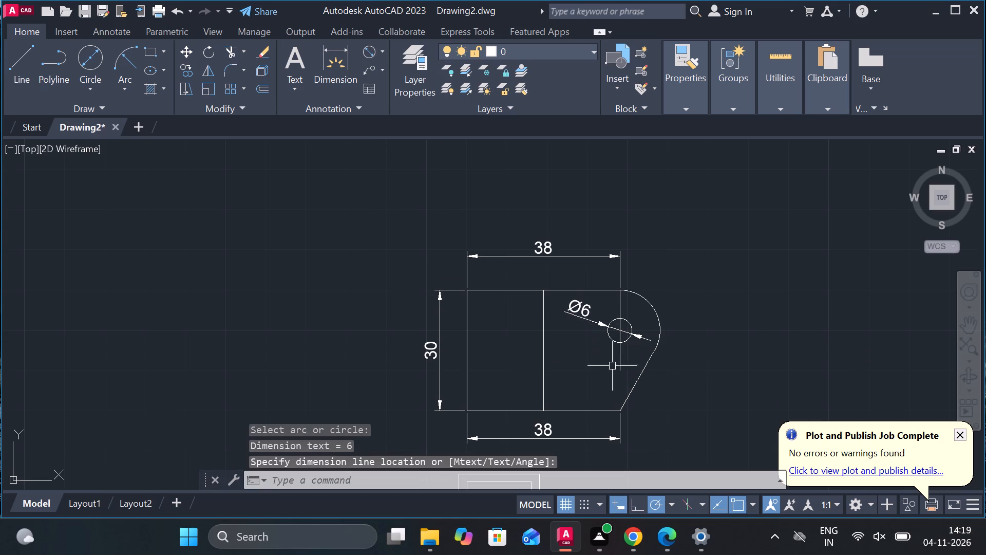
Add a radius dimension to the plate view's rounded corner, with its text outside the outline.
left_click(381, 54)
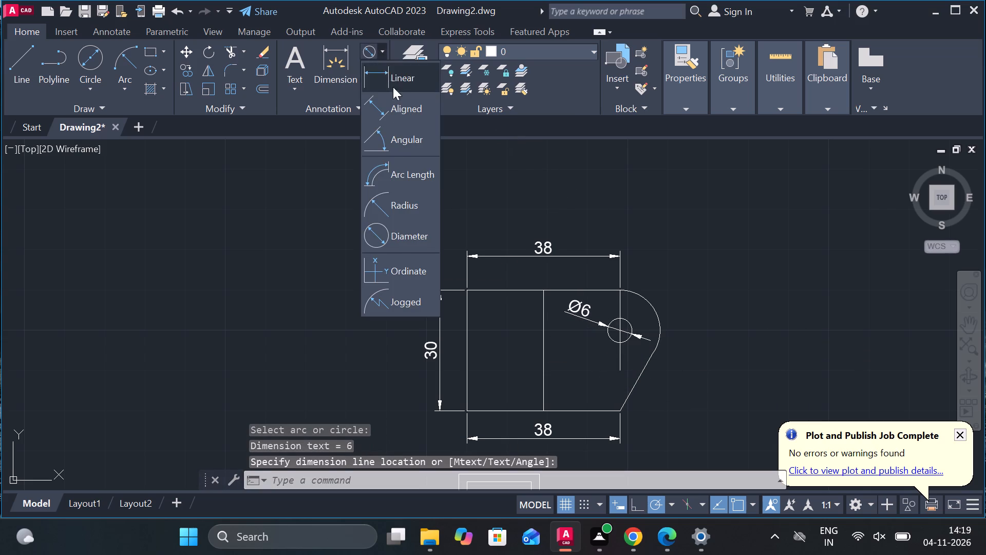
left_click(408, 204)
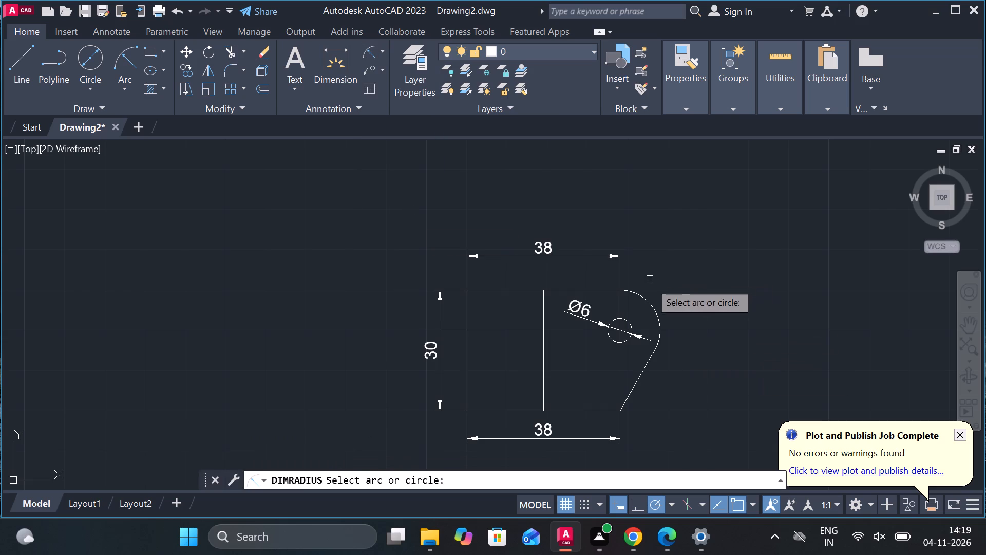
left_click(650, 304)
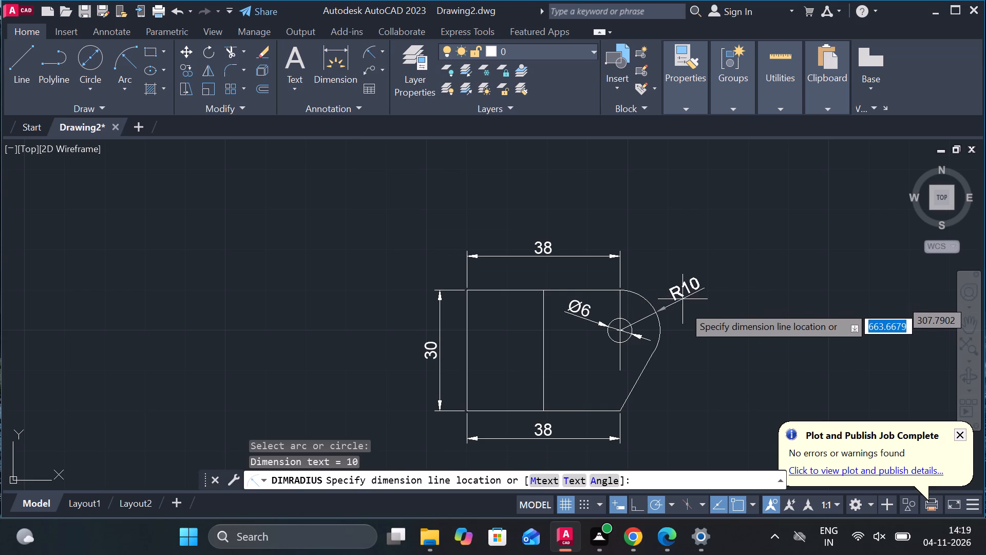
left_click(667, 289)
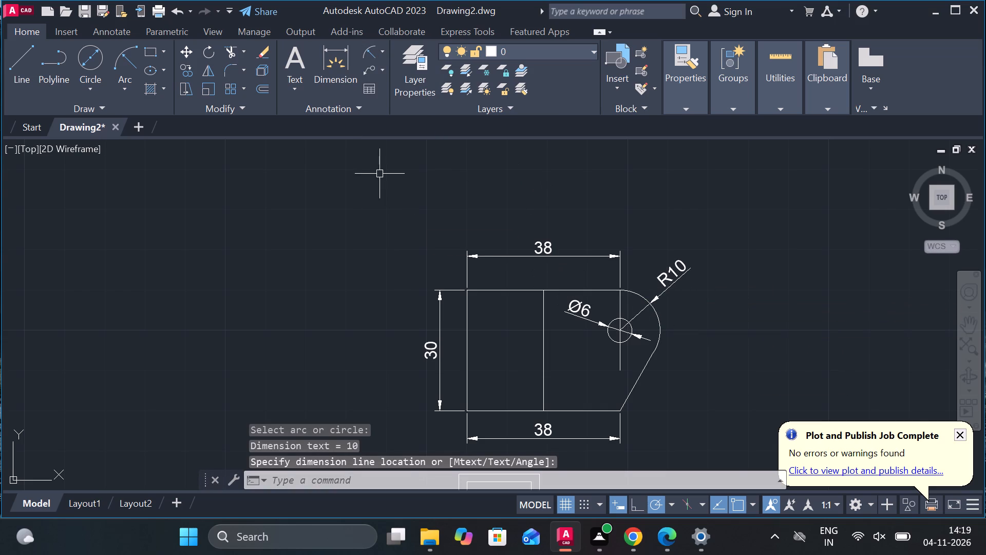
Add a vertical linear dimension for the gap between the two arms' inner faces in the flange-and-arm view, placed between the arms.
scroll(383, 173, "down", 1)
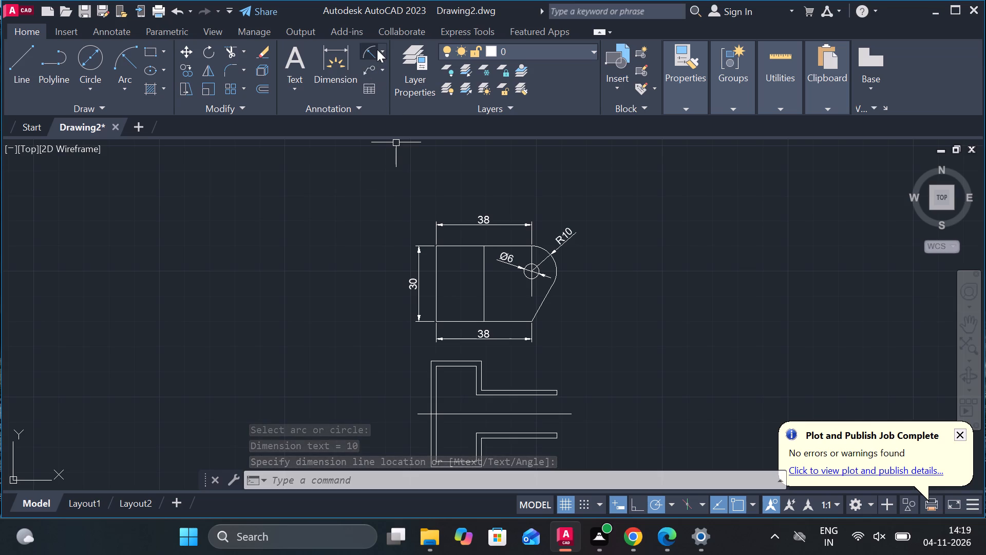
left_click(381, 49)
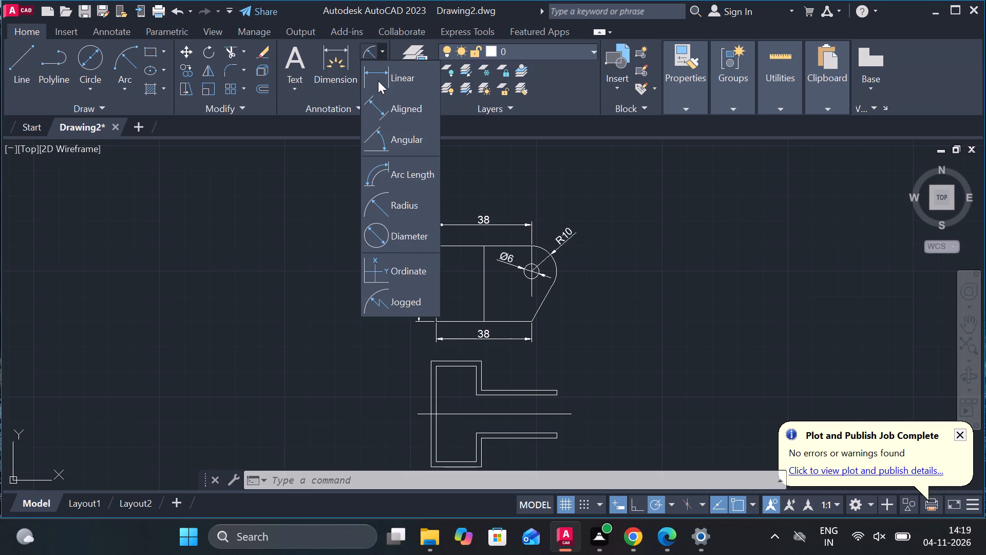
left_click(378, 80)
scroll(475, 331, "down", 1)
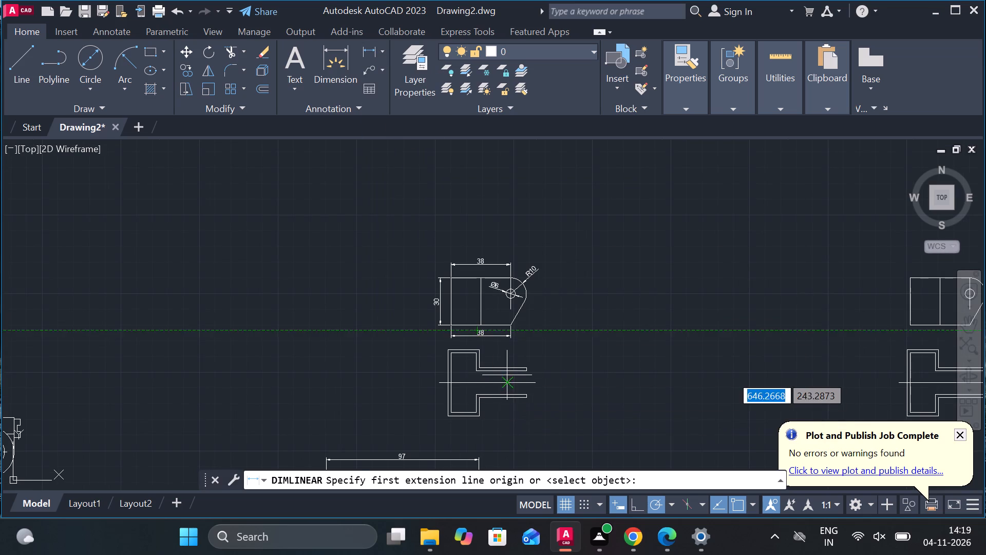
scroll(507, 375, "up", 2)
left_click(498, 370)
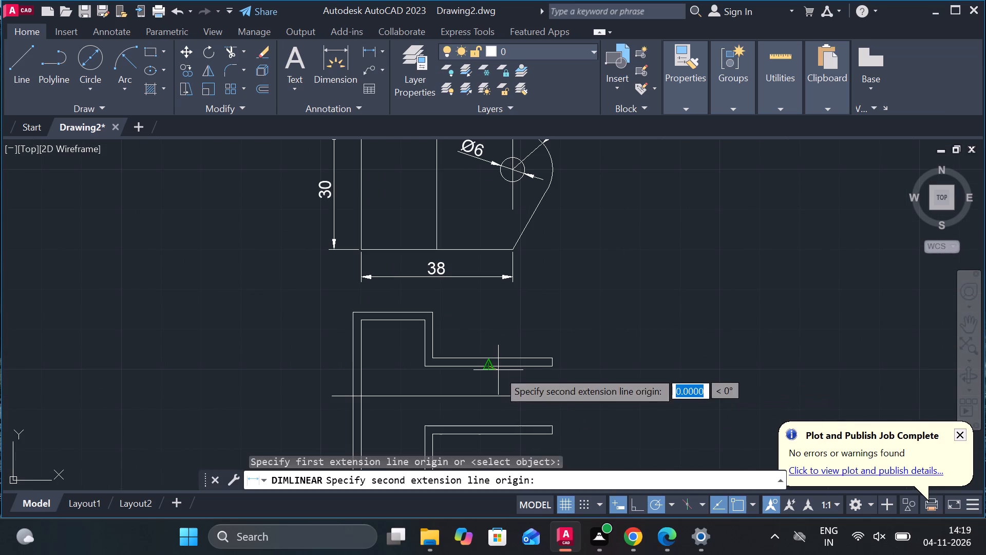
left_click(487, 425)
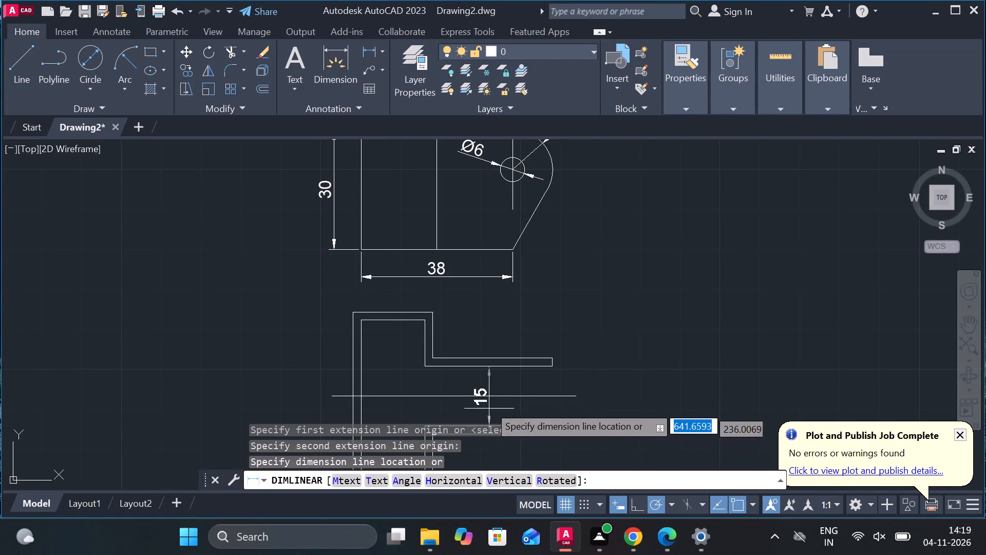
left_click(501, 399)
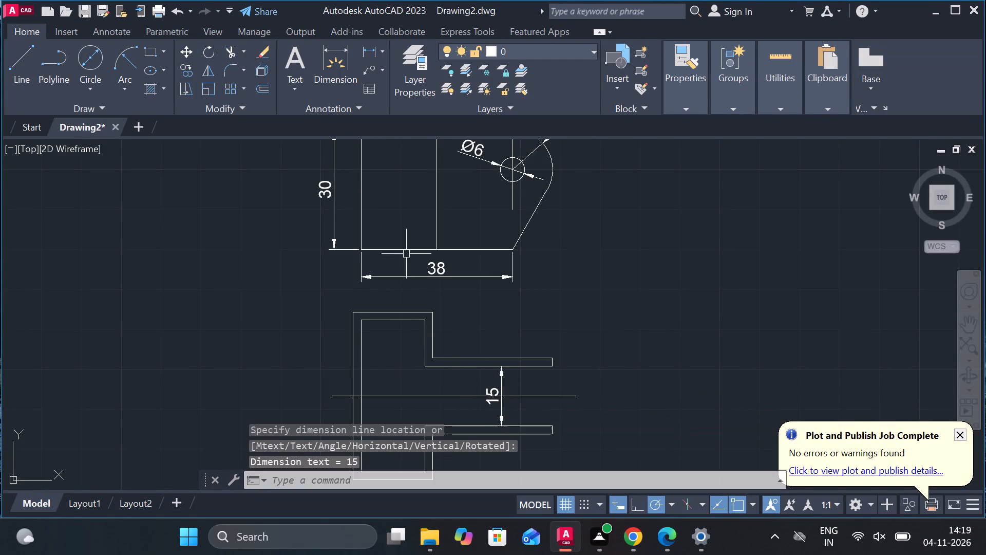
Add a horizontal linear dimension above the flange-and-arm view for the flange's inner width, between its upper inner corners.
left_click(371, 51)
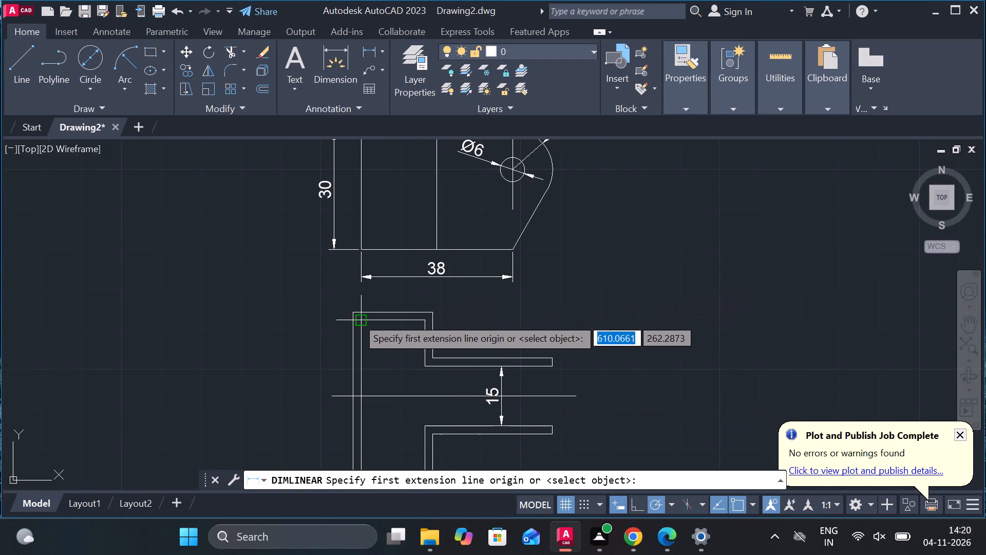
left_click(361, 320)
left_click(428, 323)
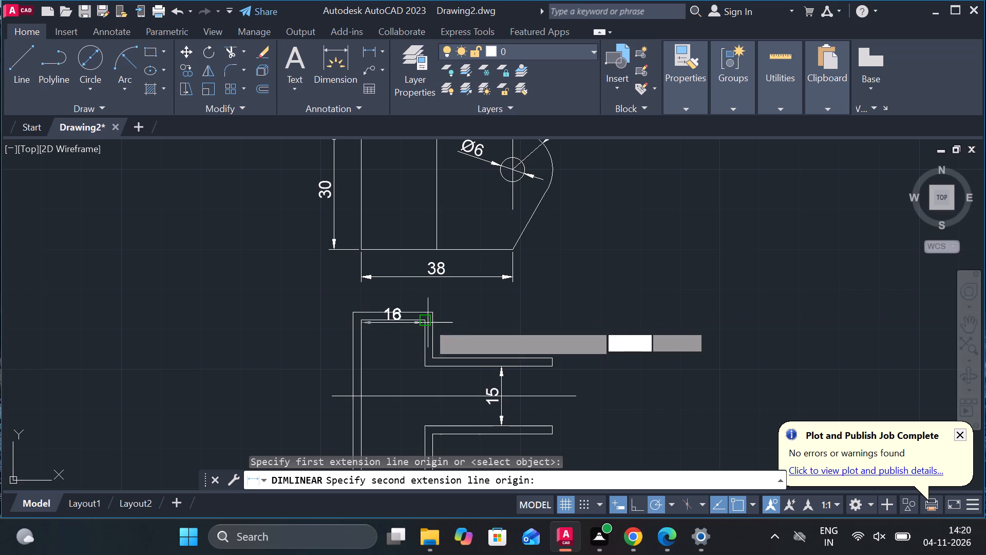
left_click(409, 298)
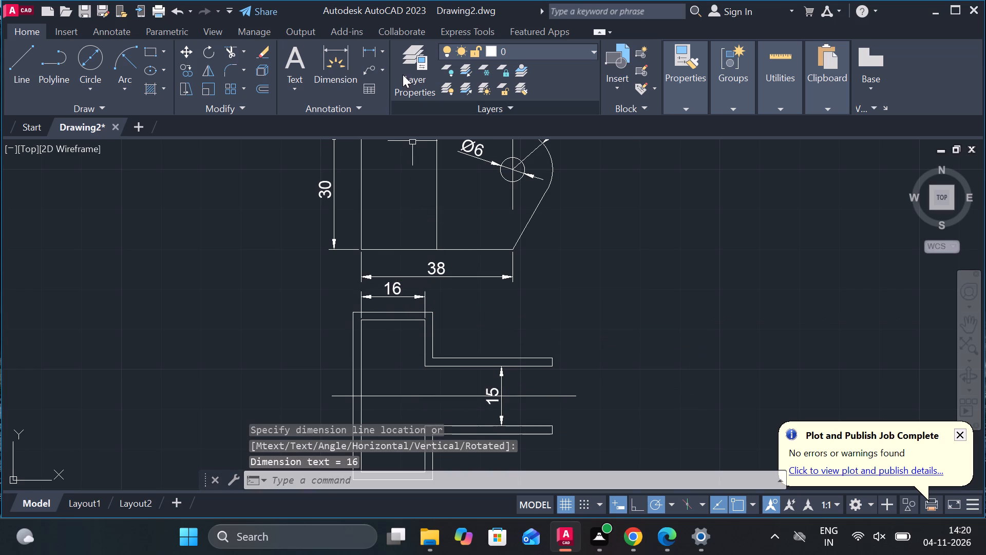
Add a vertical linear dimension for the flange's inner height, placed outside the closed side opposite the arms.
left_click(372, 49)
scroll(383, 253, "down", 2)
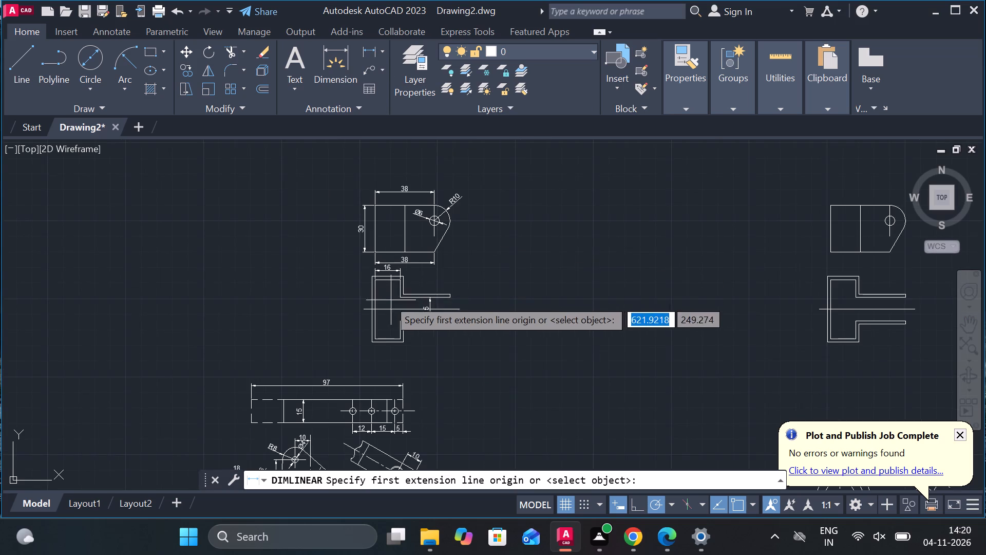
scroll(383, 293, "up", 3)
left_click(345, 242)
scroll(378, 277, "down", 2)
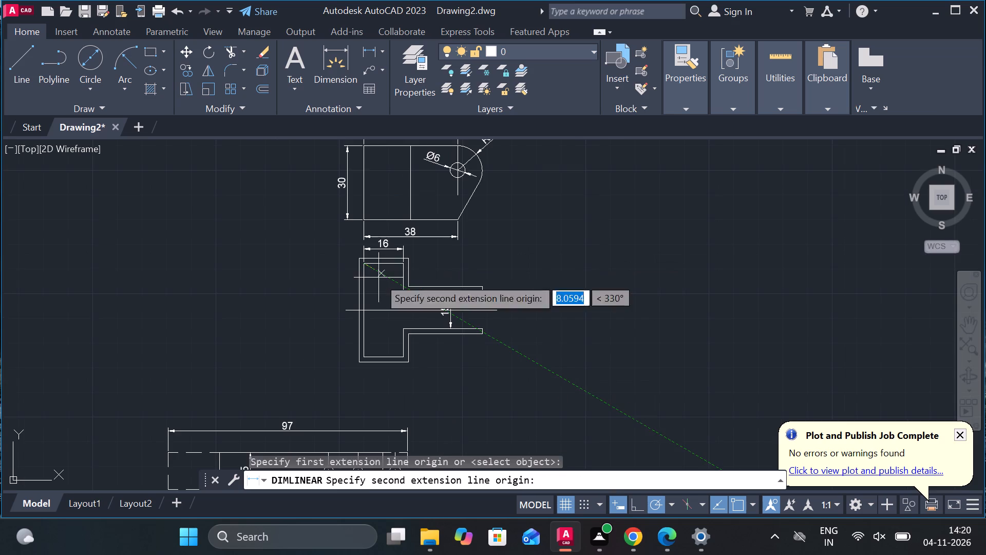
scroll(364, 361, "up", 2)
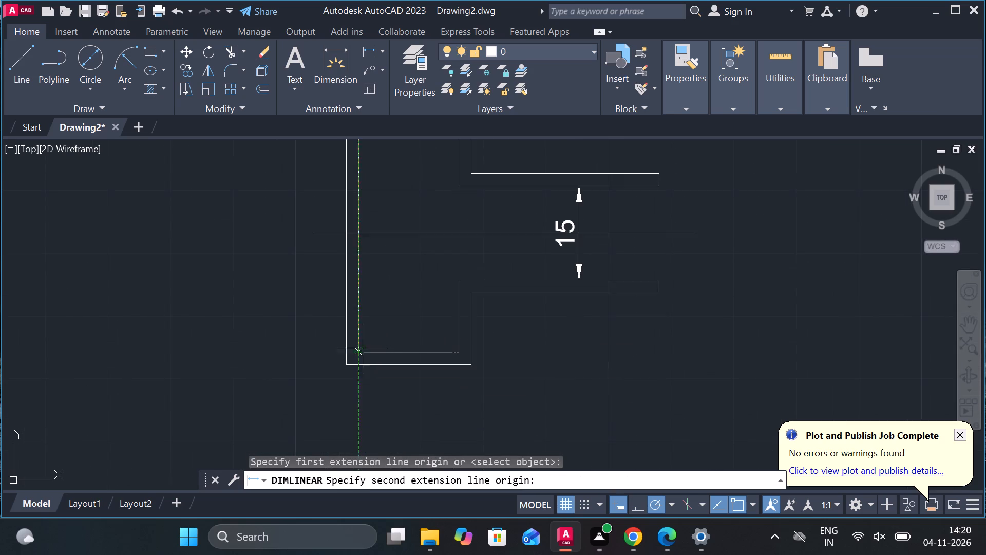
left_click(362, 349)
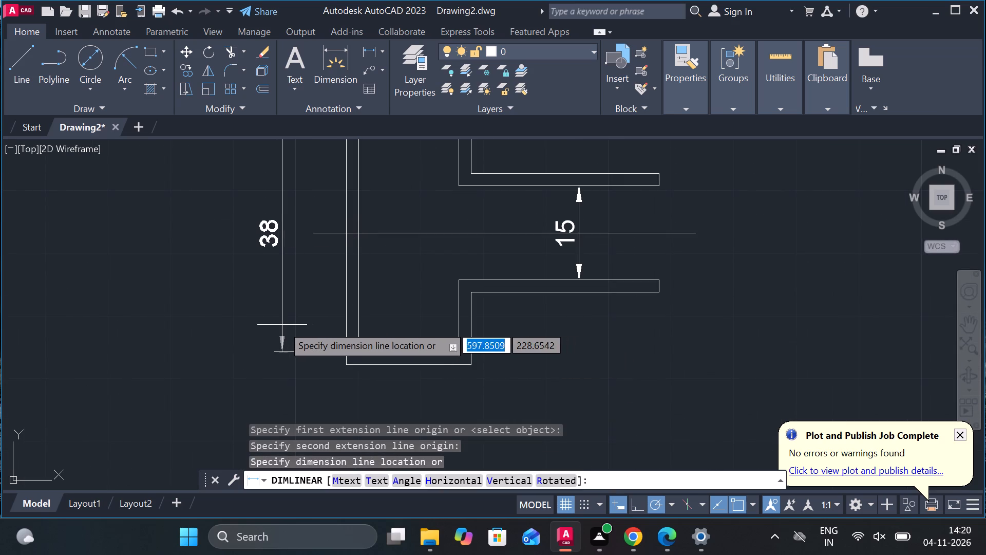
left_click(282, 325)
scroll(455, 306, "down", 1)
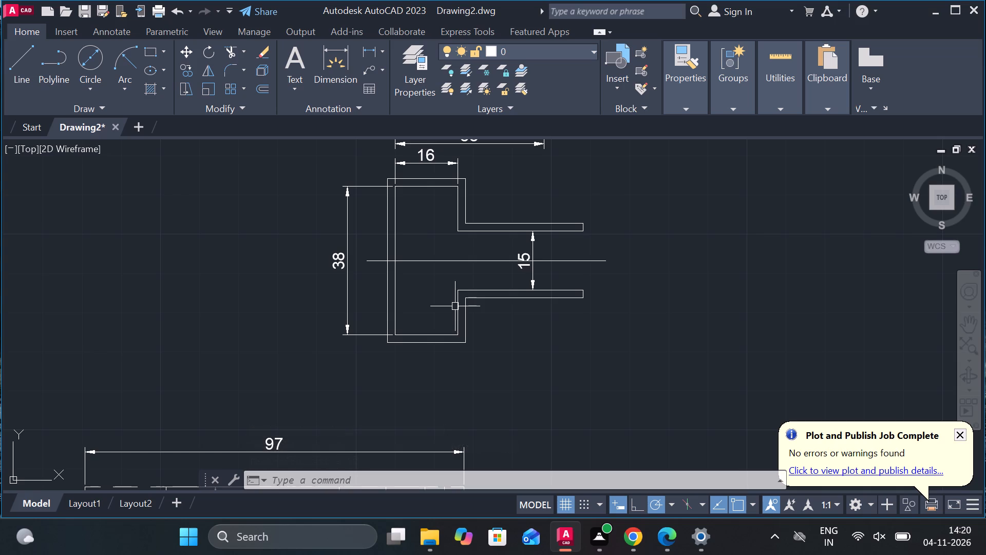
Add a multileader pointing to the upper arm's outer face with the thickness note 2MM.
left_click(367, 70)
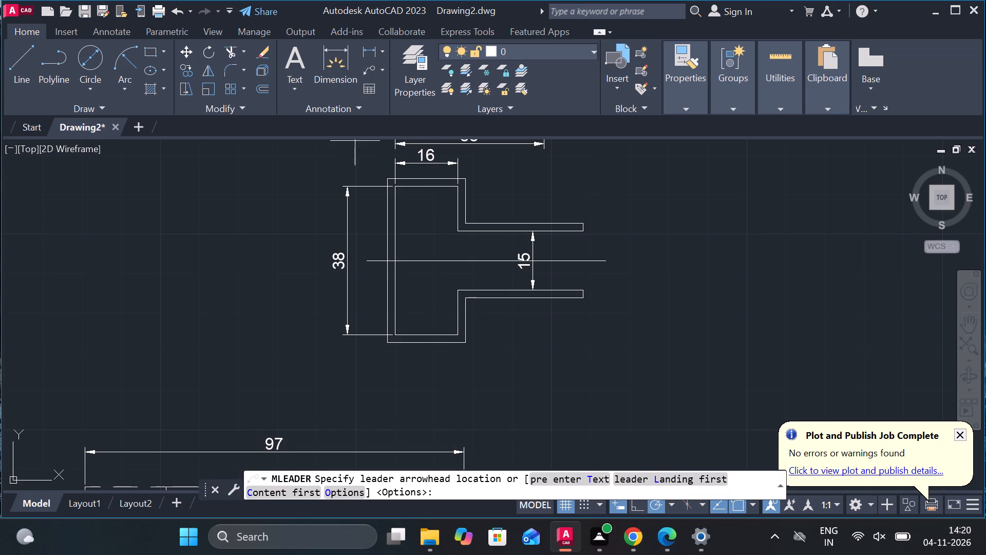
left_click(483, 224)
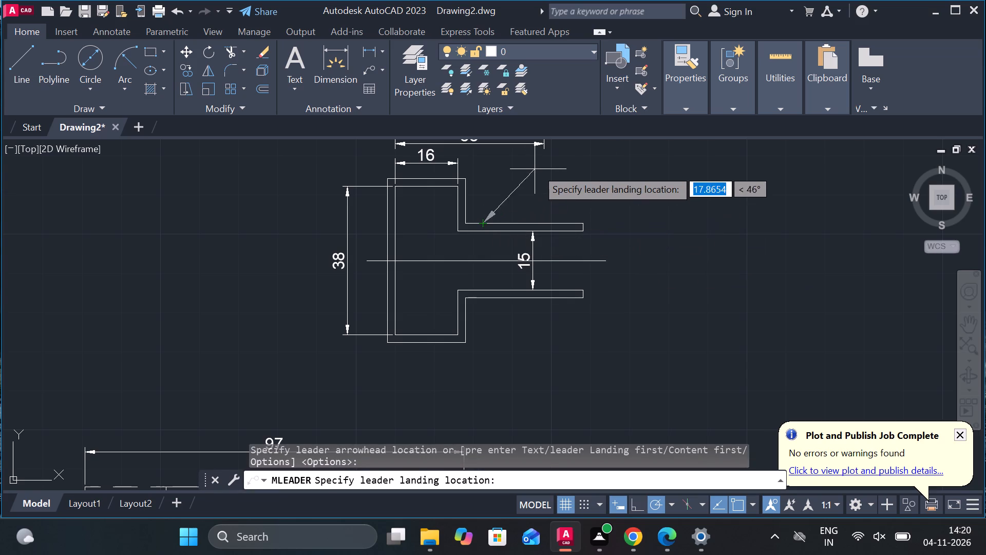
left_click(515, 192)
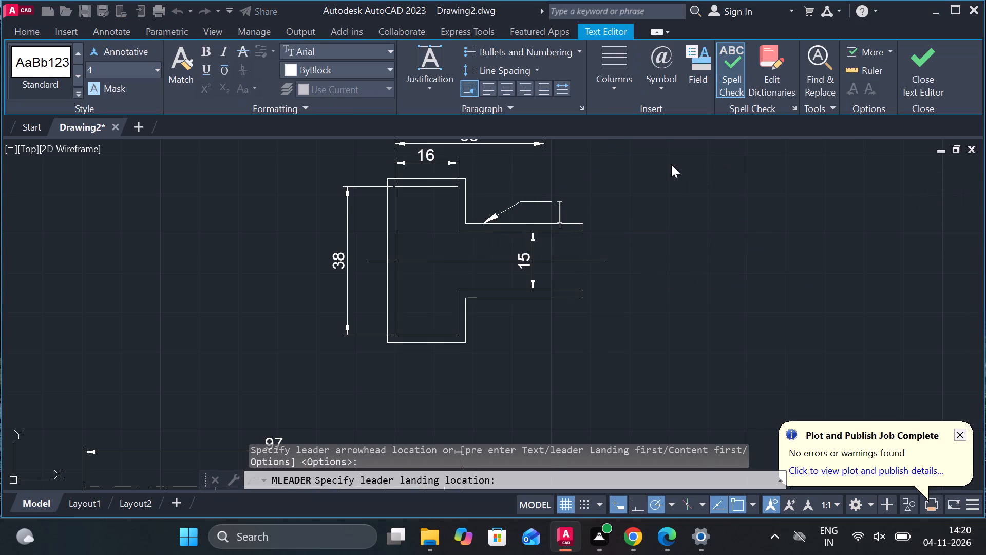
key("2")
type("MM")
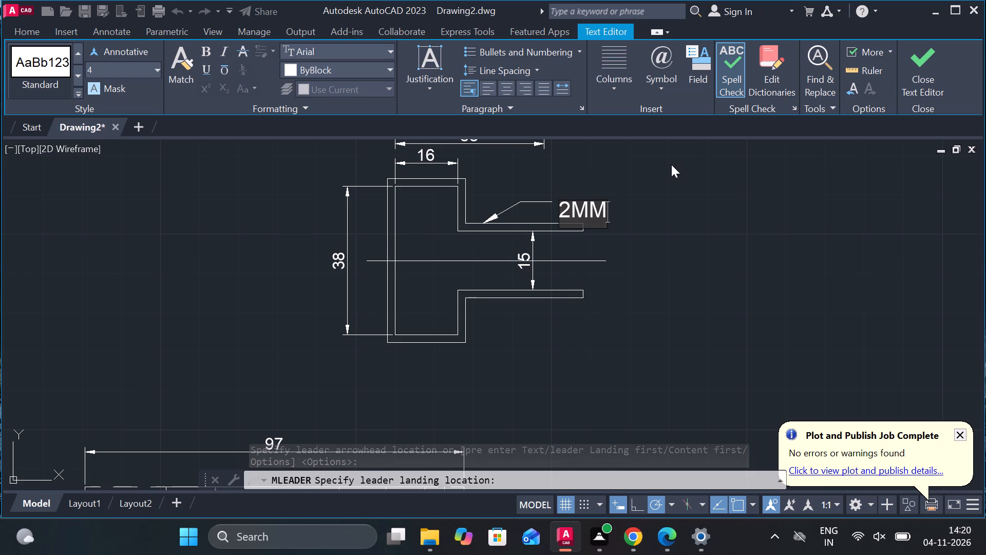
key("Return")
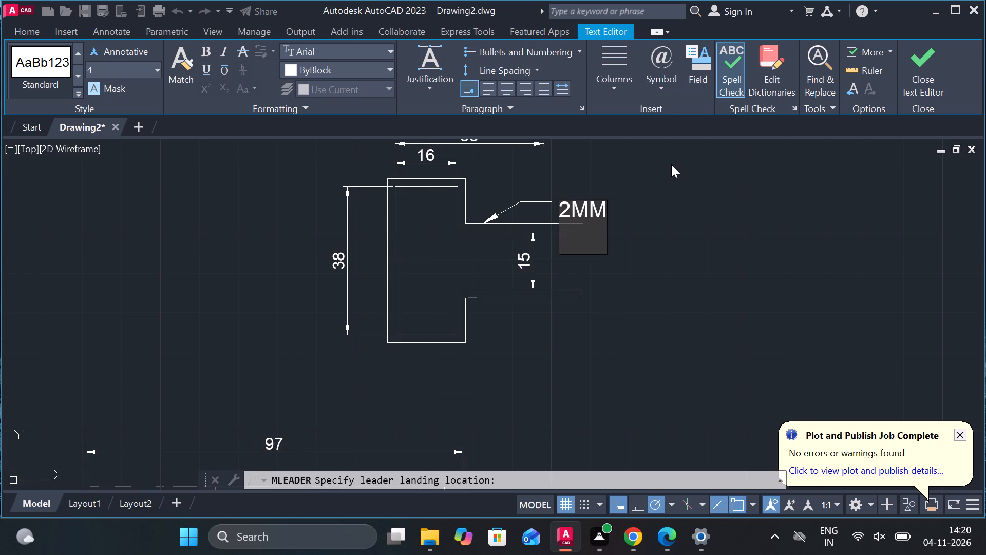
key("BackSpace")
left_click(673, 286)
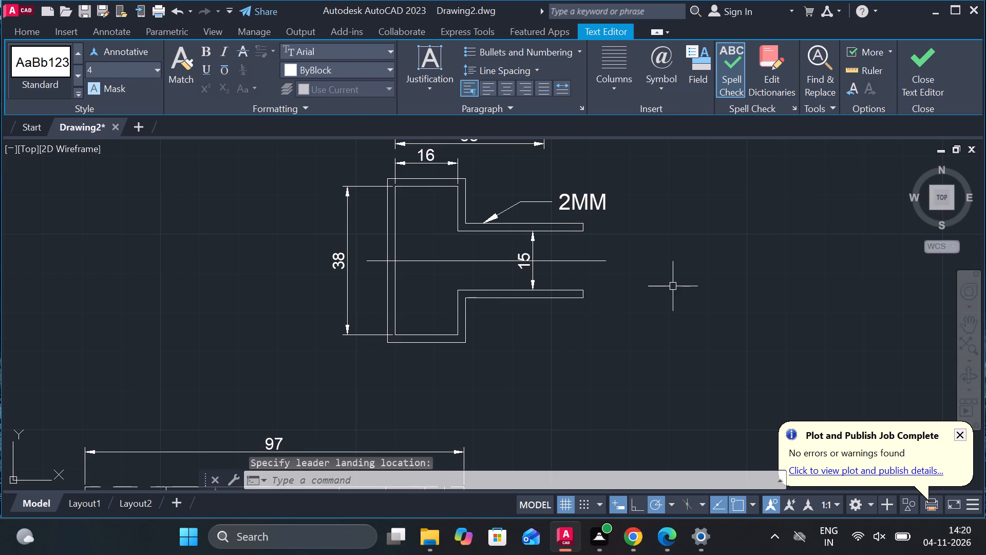
Draw a 56 by 20 rectangle with lines below the hub-and-arms view, aligned with the extension lines of its 56 dimension.
scroll(620, 293, "down", 1)
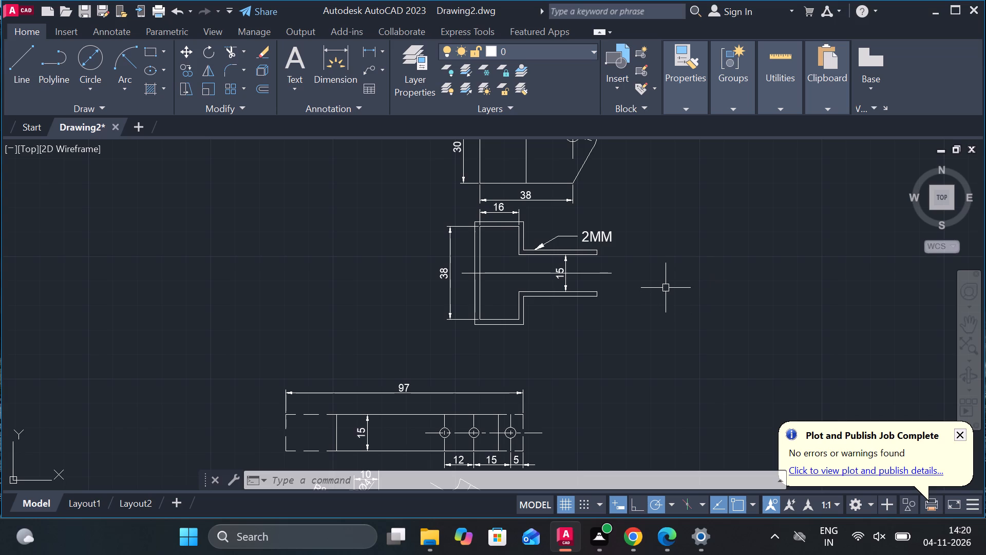
scroll(612, 290, "down", 3)
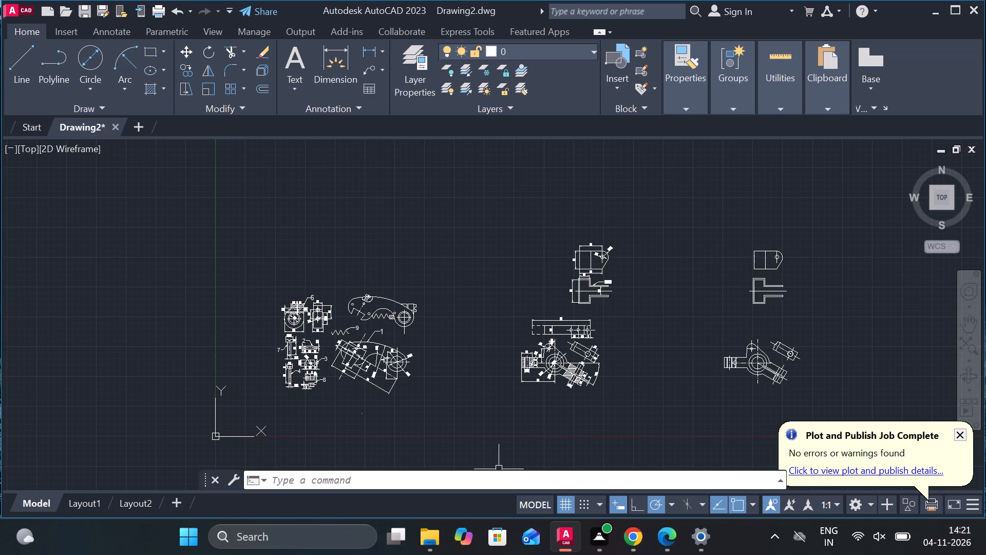
left_click(22, 75)
scroll(565, 376, "up", 2)
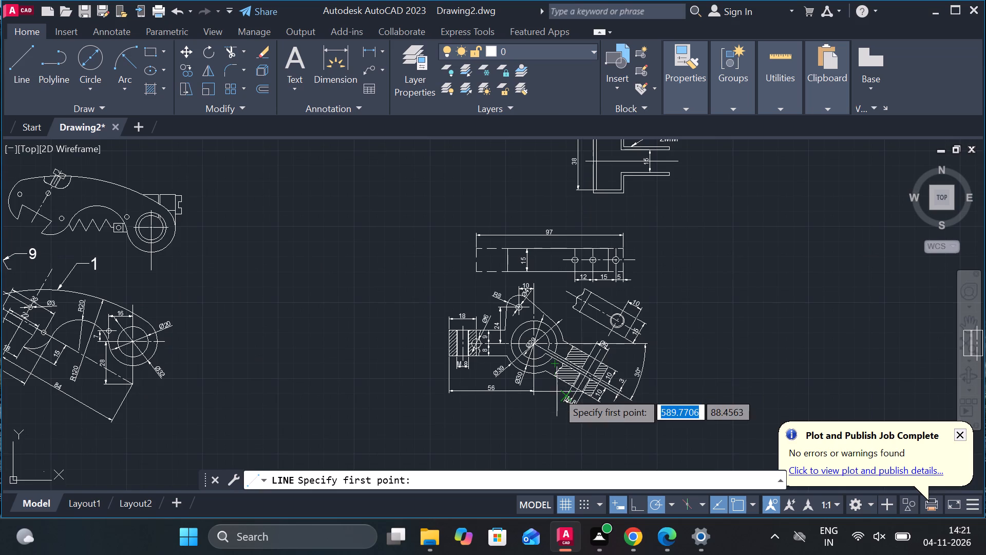
scroll(557, 392, "down", 2)
scroll(543, 419, "up", 4)
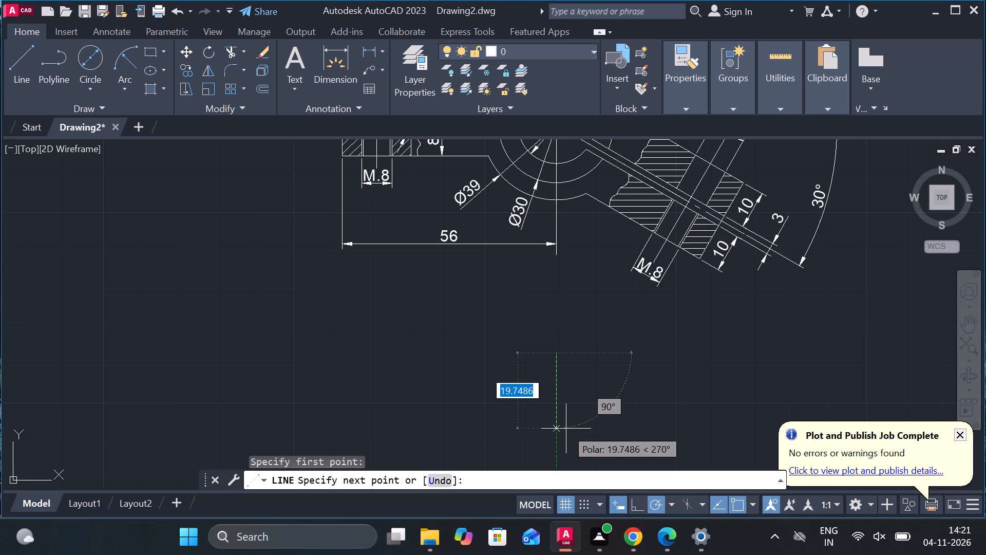
key("2")
key("0")
key("Return")
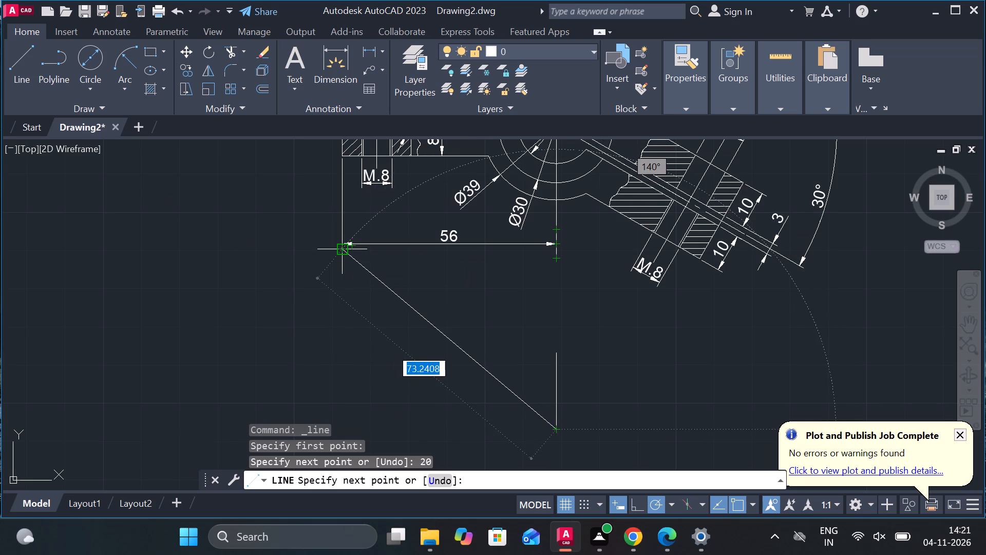
scroll(347, 304, "down", 2)
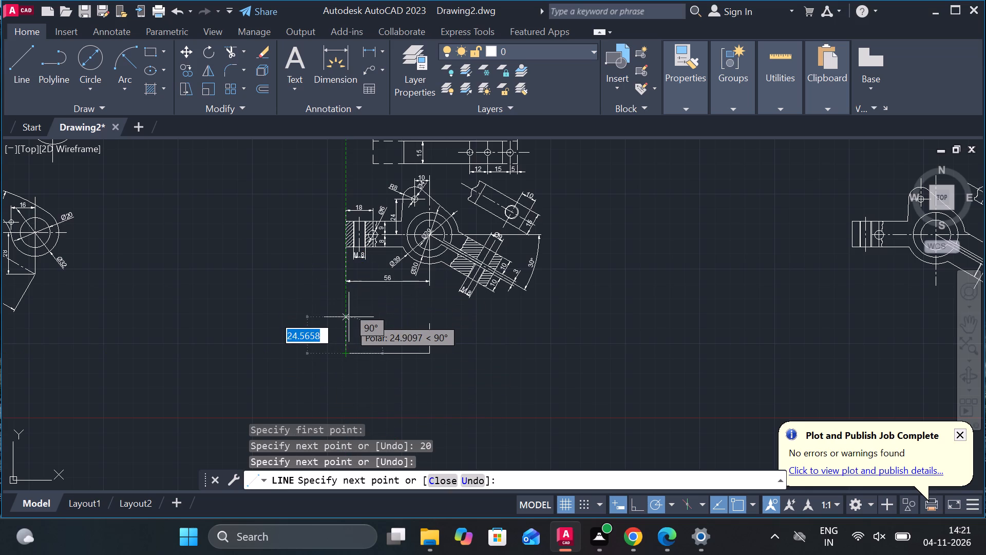
type("20")
key("Return")
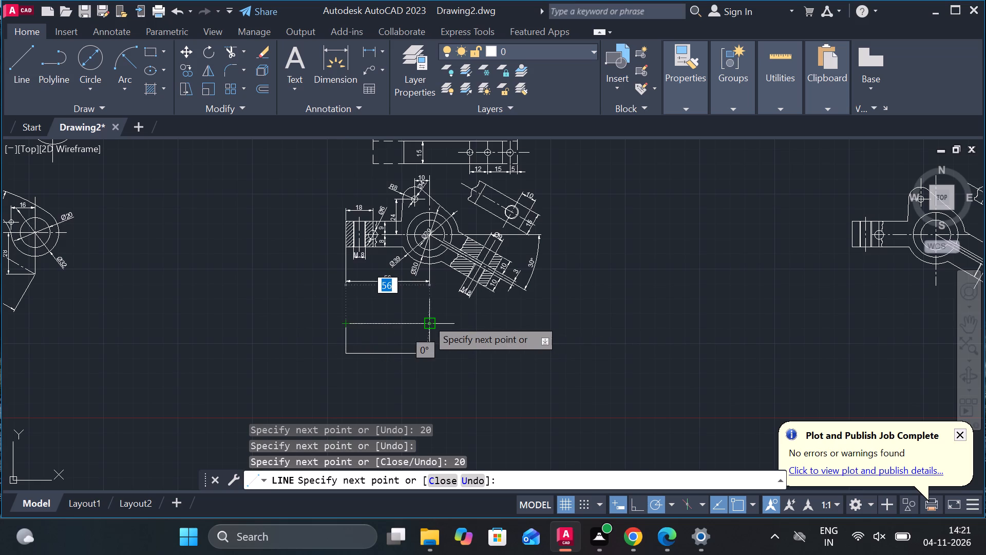
scroll(427, 319, "up", 3)
left_click(425, 339)
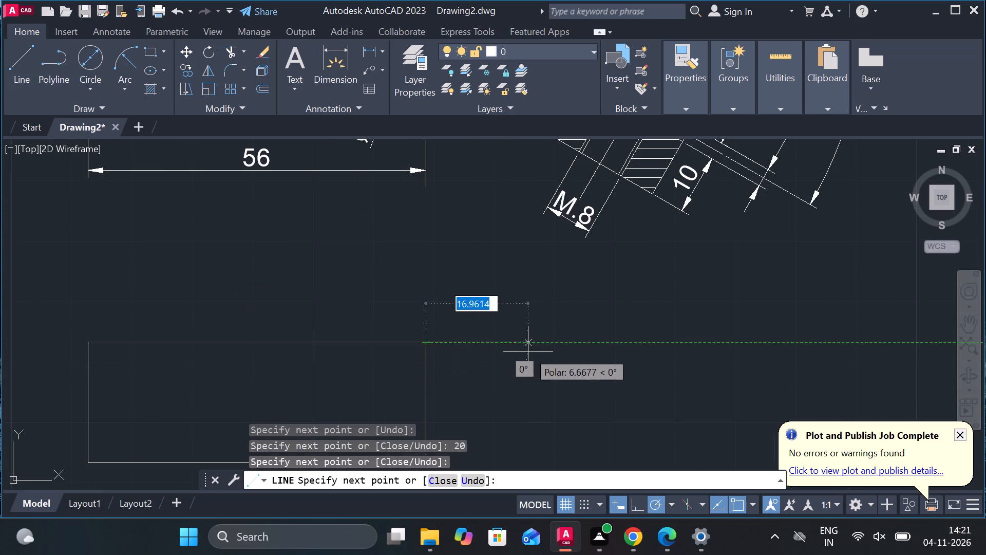
key("Escape")
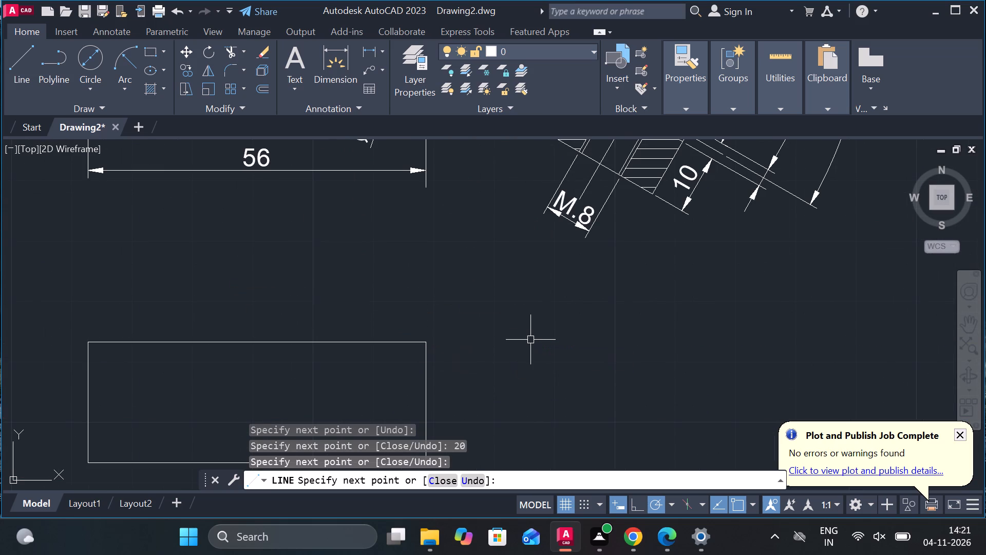
Copy the top edge of the rectangle below the hub-and-arms view downward at distances of 2.5 and 17.5.
scroll(211, 414, "down", 1)
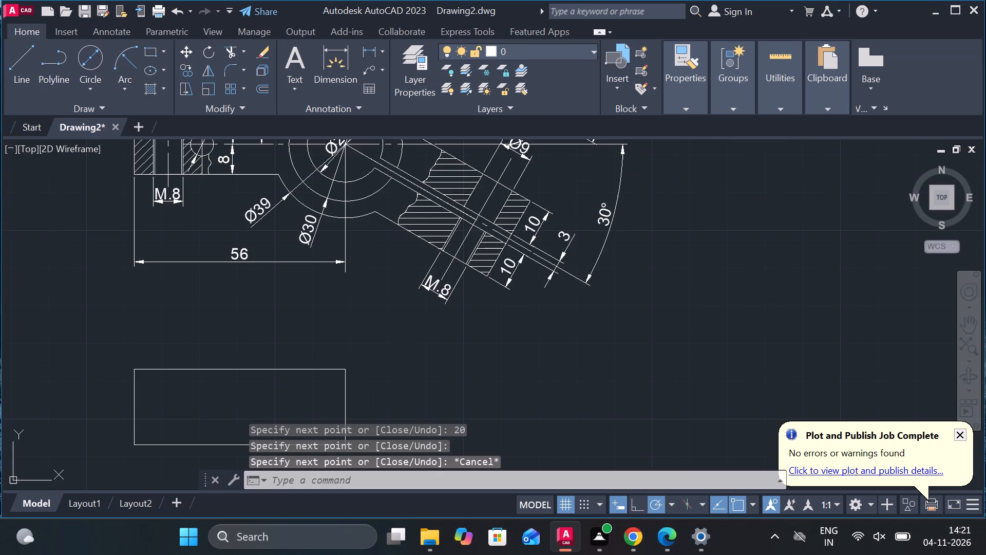
scroll(211, 414, "down", 1)
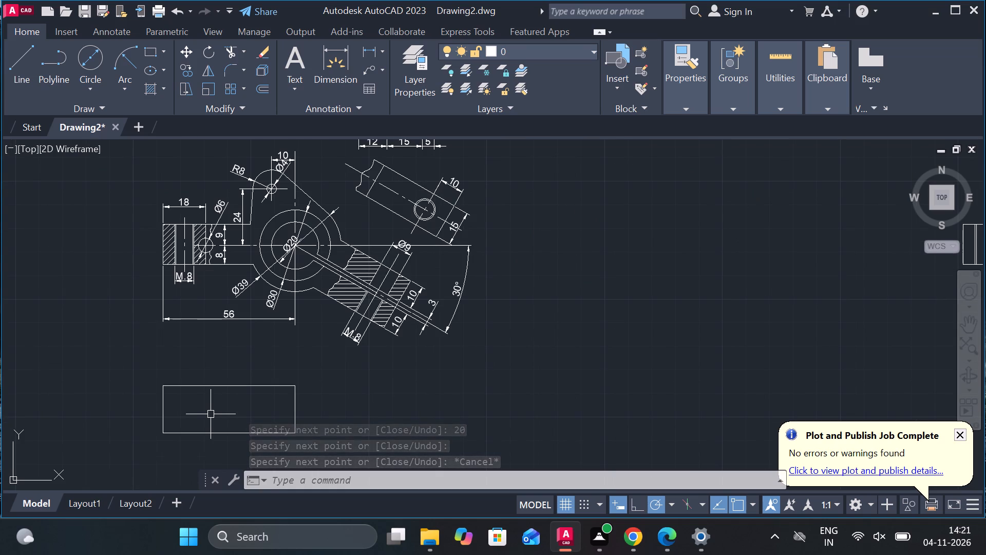
left_click(213, 387)
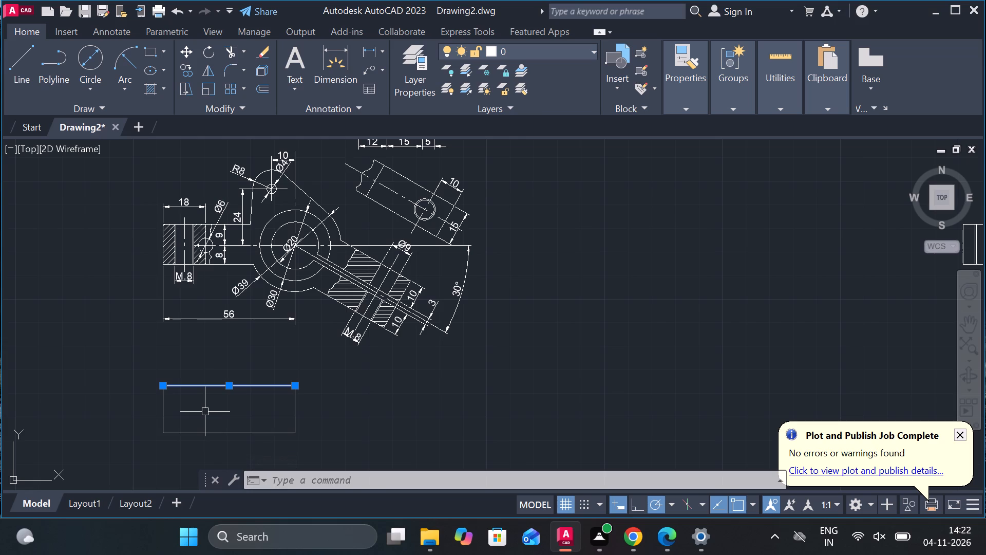
type("CO")
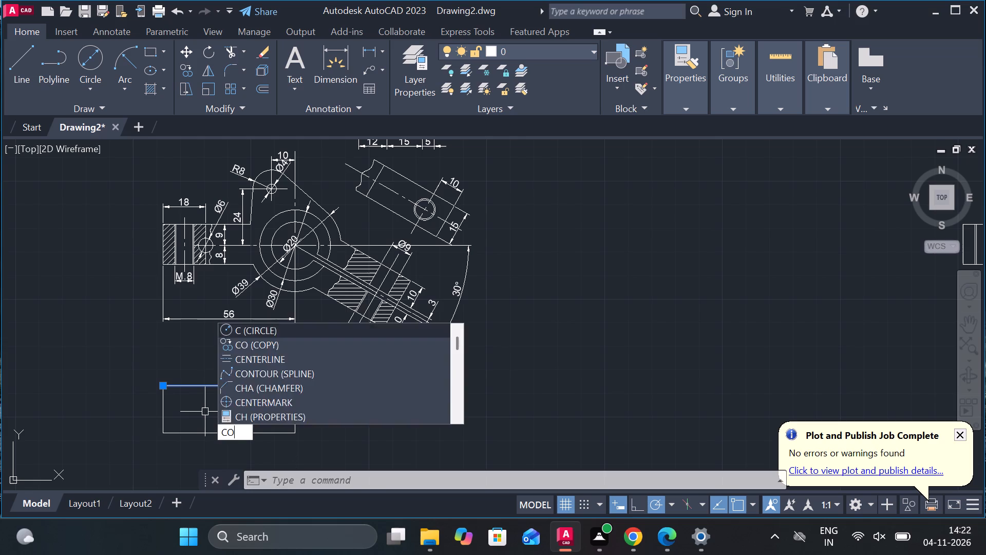
key("Return")
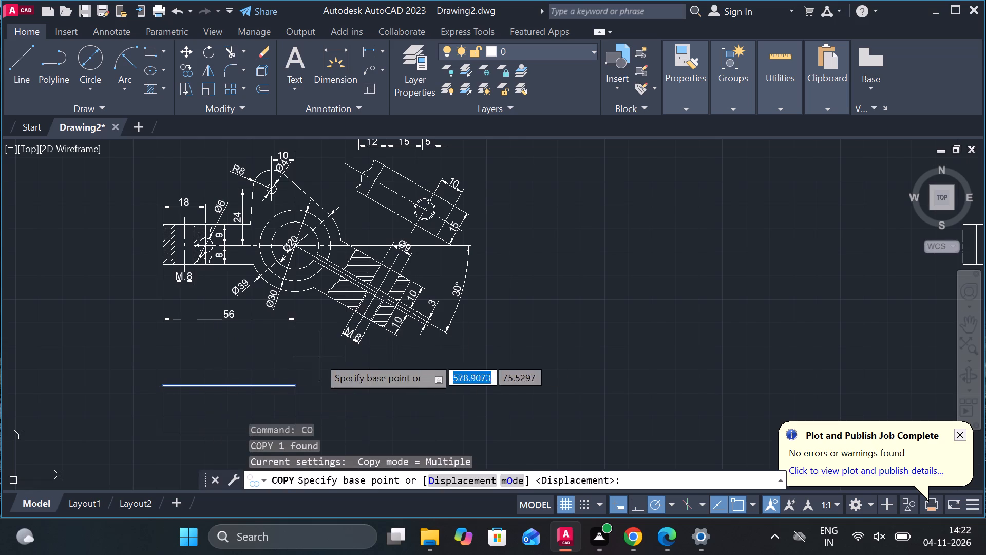
left_click(226, 389)
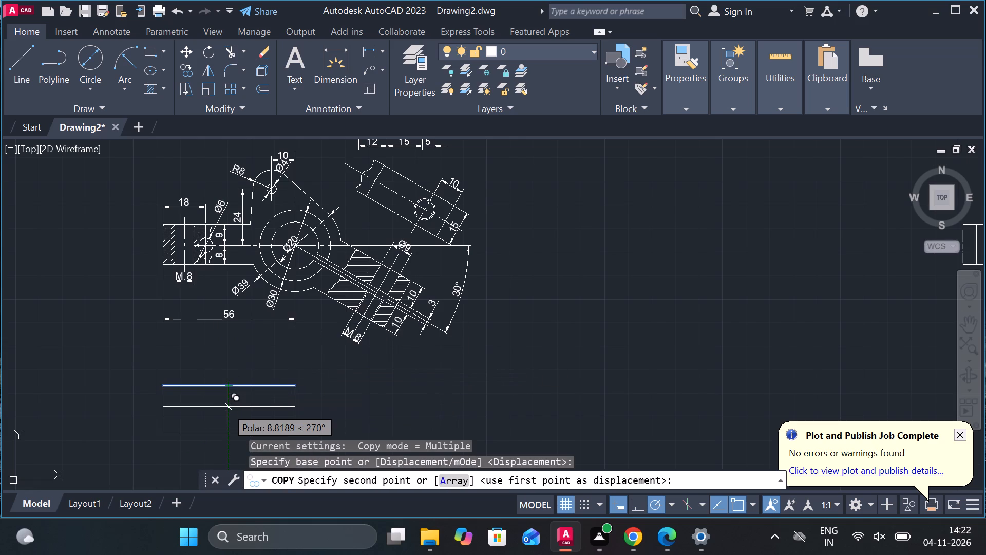
key("2")
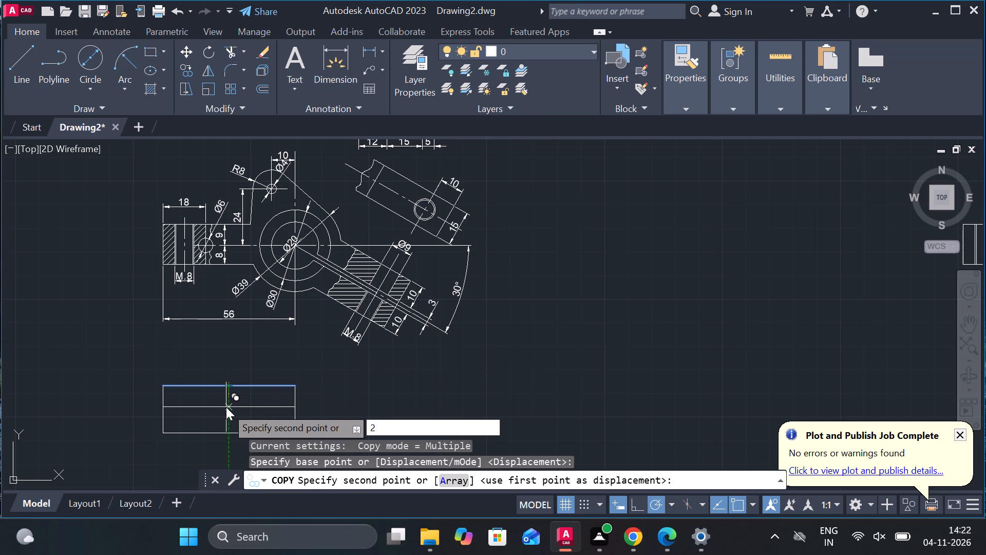
type(".5")
key("Return")
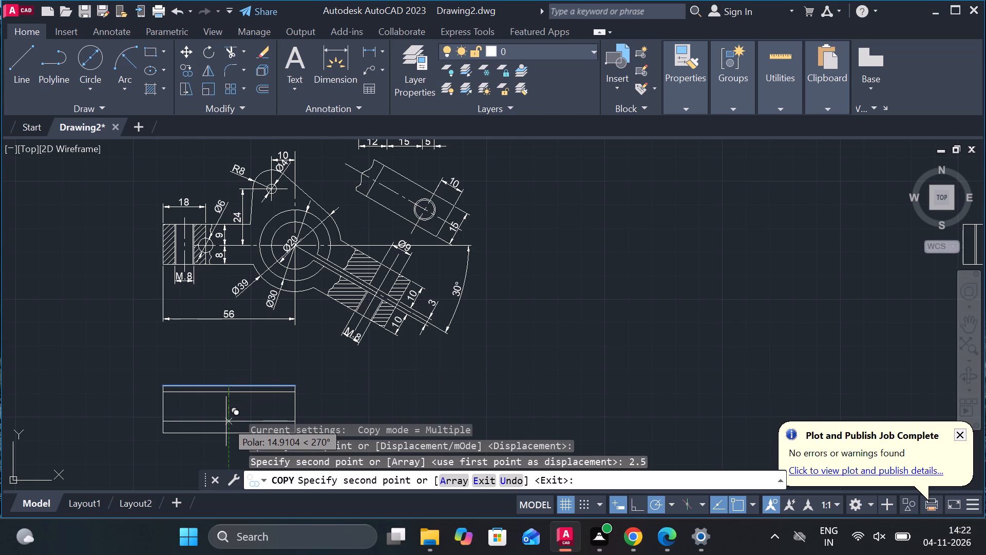
key("1")
type("7.5")
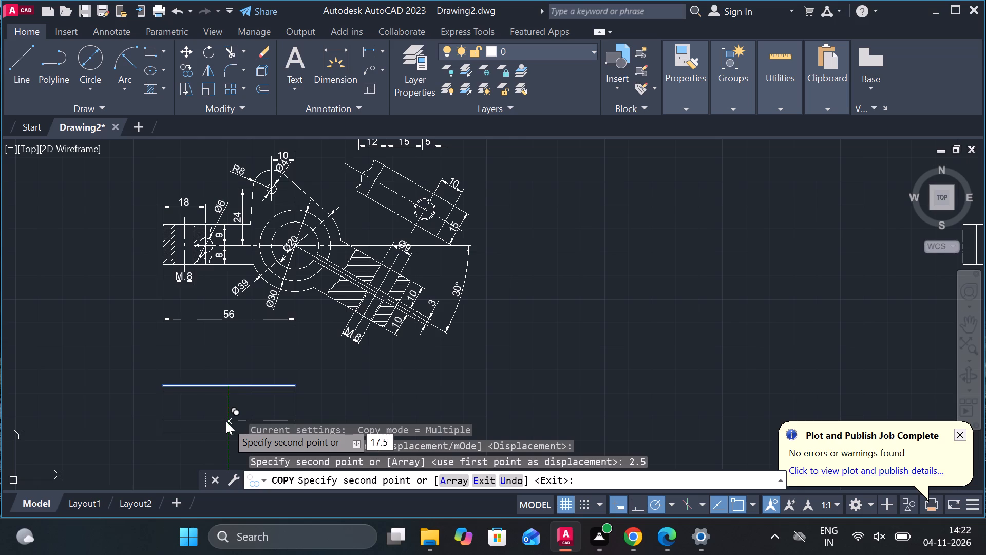
key("Return")
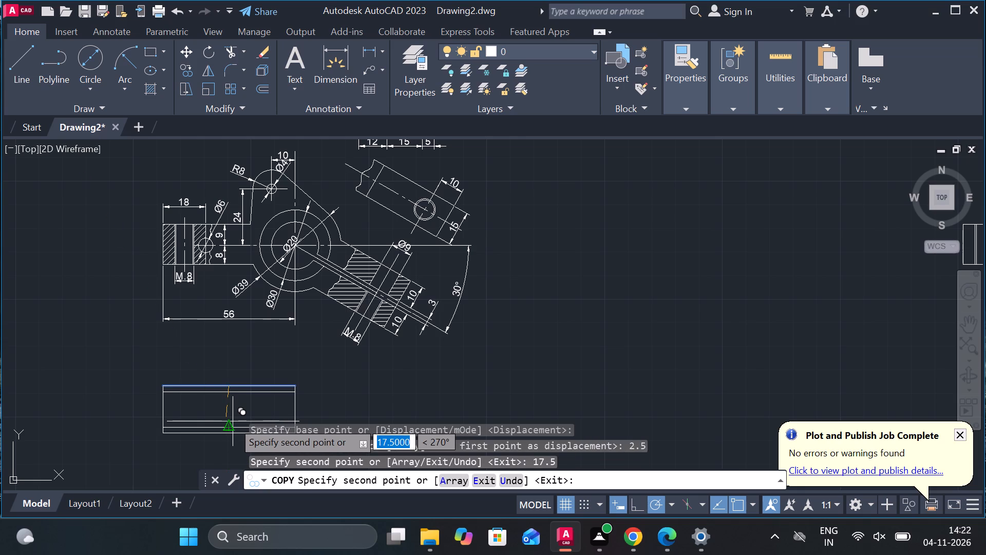
key("Escape")
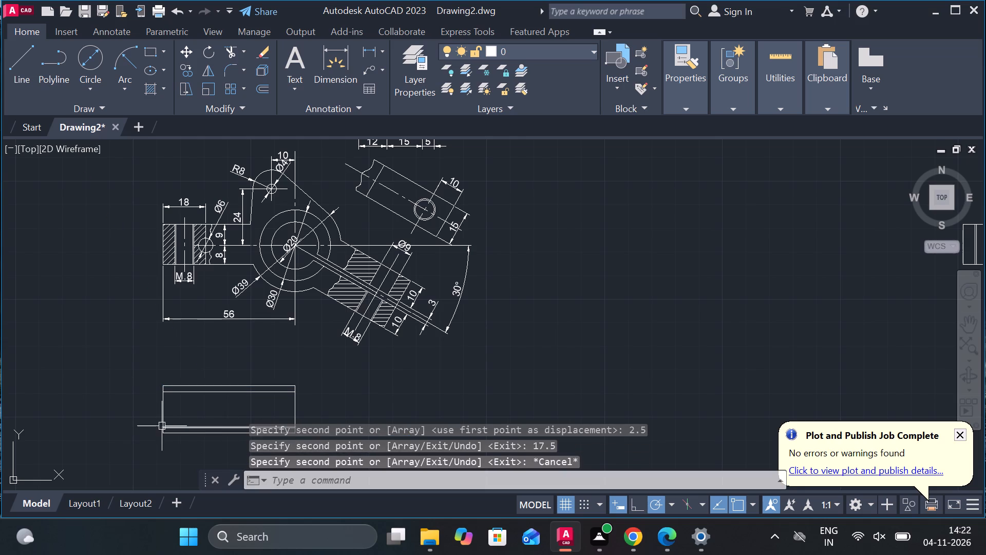
Draw a vertical line between the two inner horizontal lines, aligned with the corner where the horizontal arm's lower edge meets the hub.
scroll(162, 425, "down", 1)
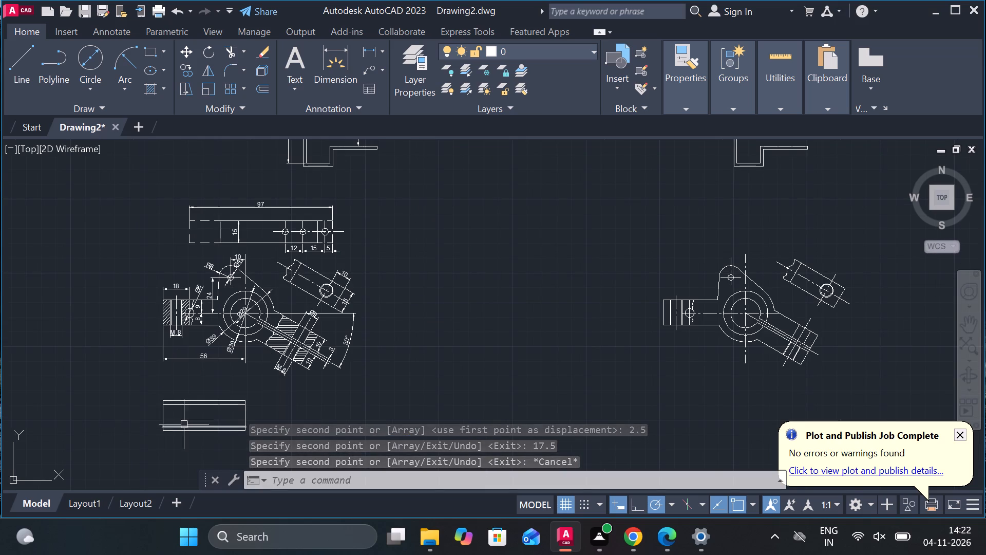
left_click(25, 73)
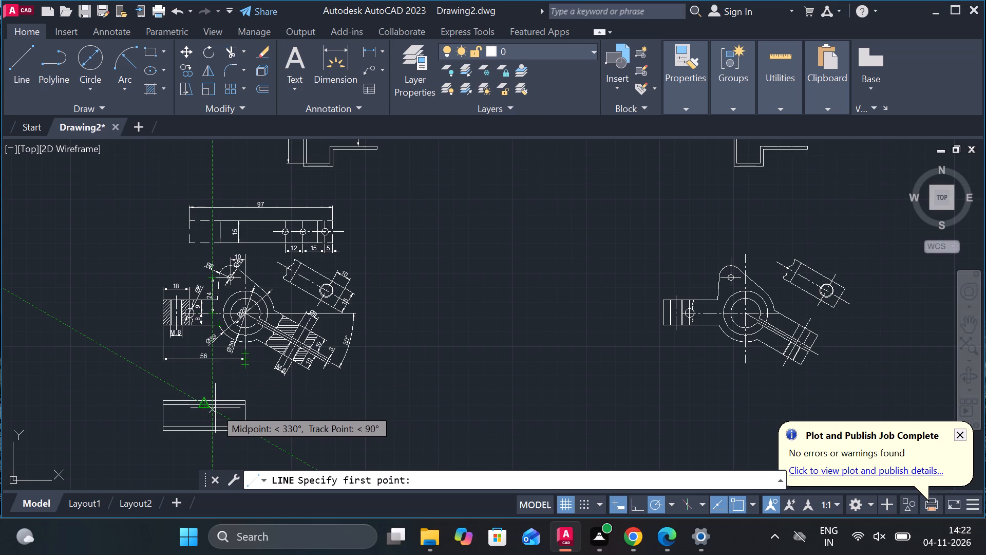
scroll(215, 394, "down", 1)
scroll(220, 345, "up", 1)
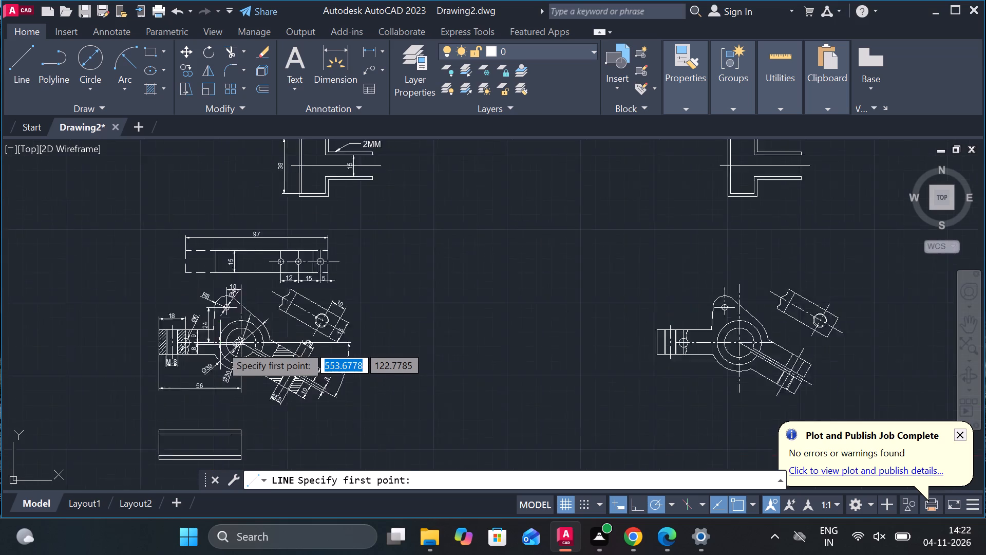
scroll(220, 345, "up", 2)
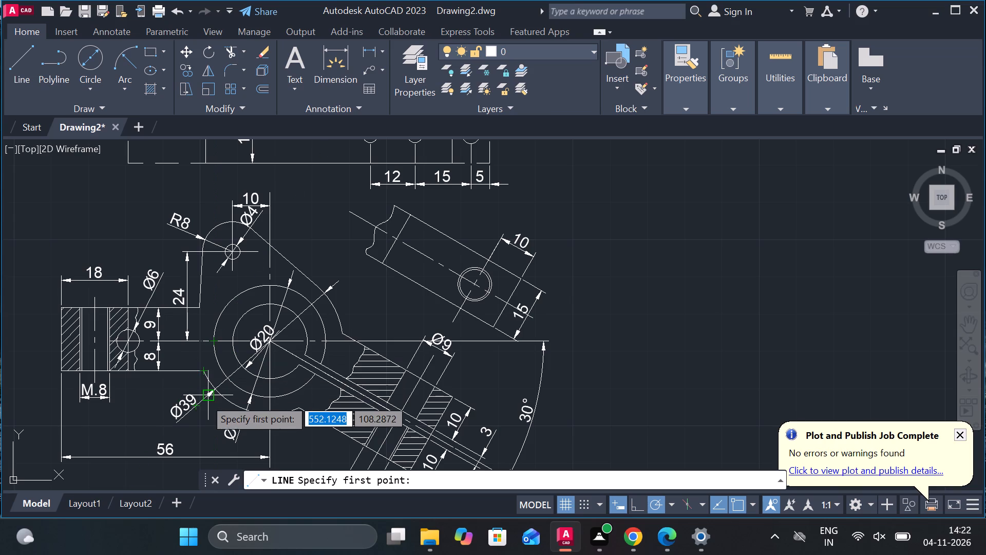
scroll(200, 432, "down", 1)
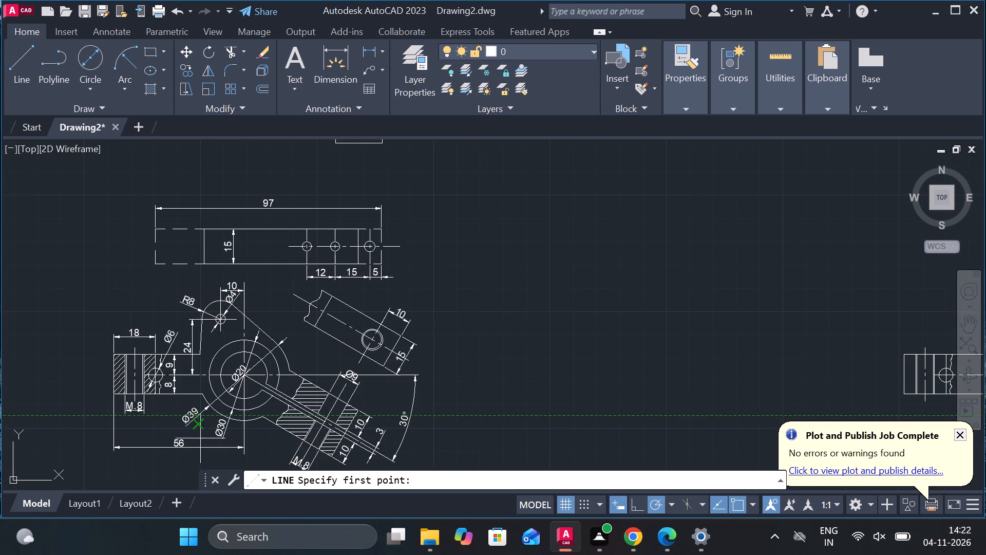
scroll(200, 474, "down", 3)
scroll(199, 228, "down", 2)
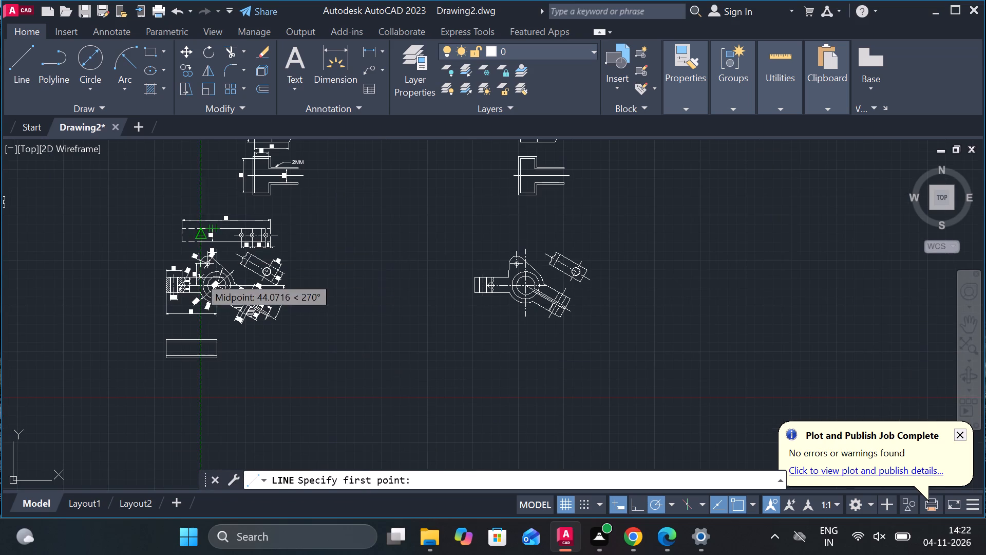
scroll(190, 316, "up", 4)
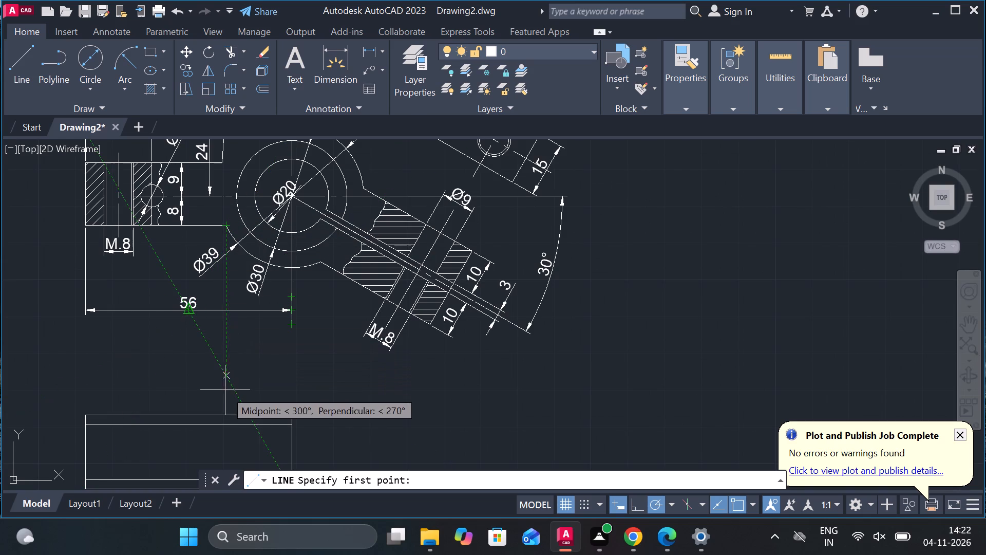
left_click(226, 426)
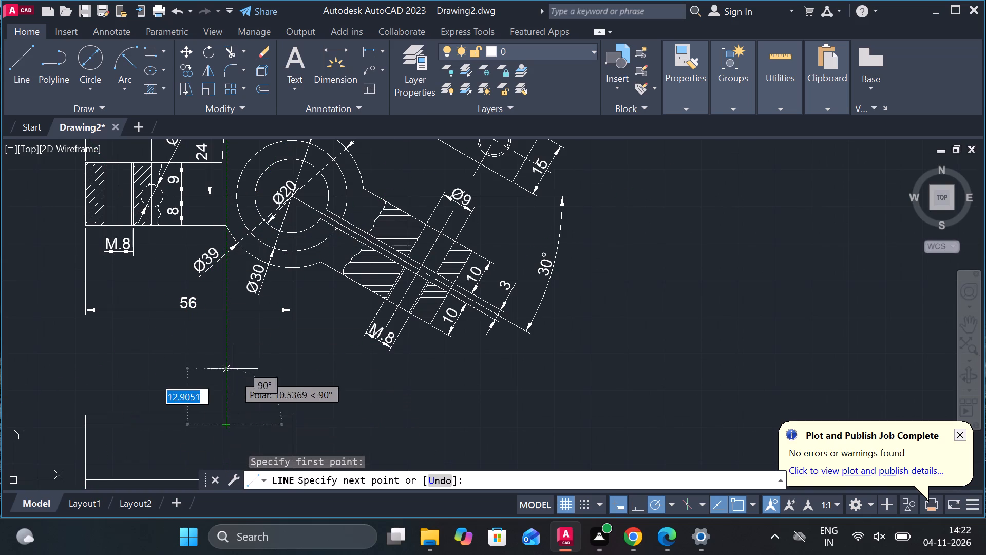
scroll(232, 361, "down", 2)
scroll(225, 420, "up", 2)
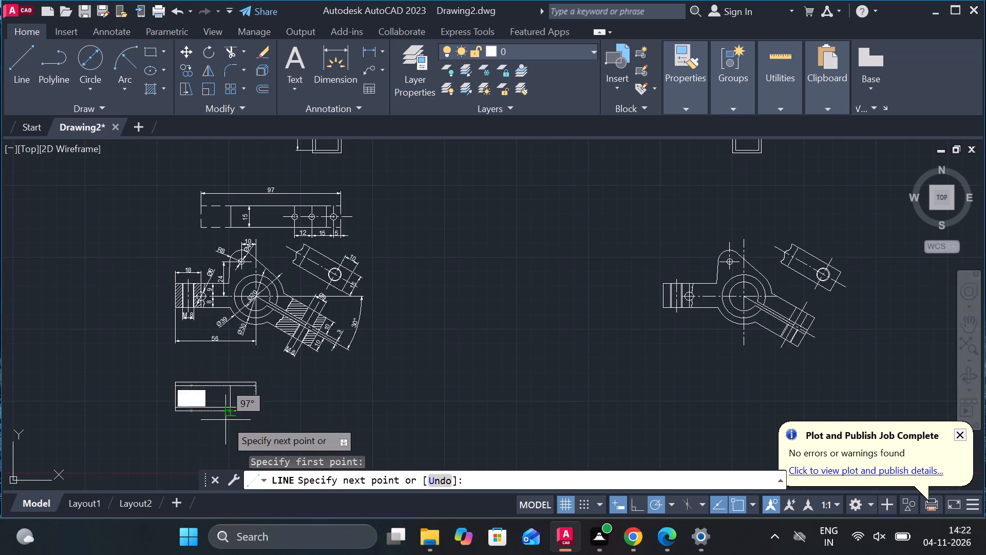
scroll(225, 420, "up", 1)
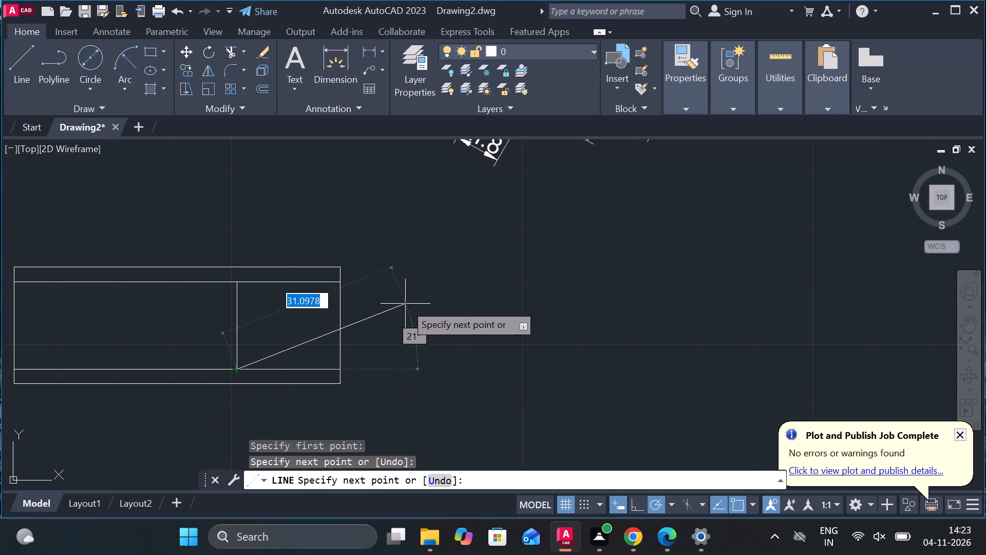
key("Escape")
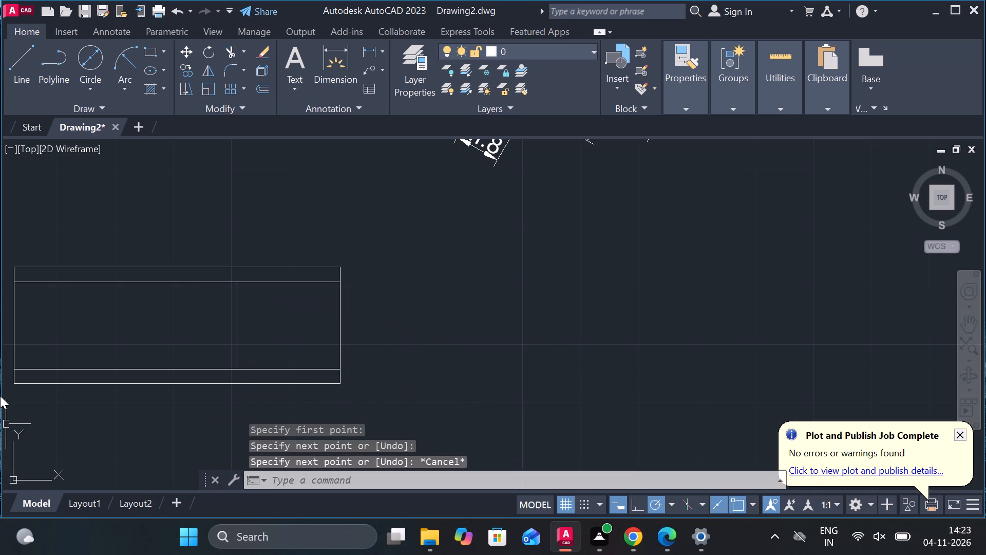
Copy the rectangle's left edge 9 units horizontally into the rectangle.
left_click(10, 318)
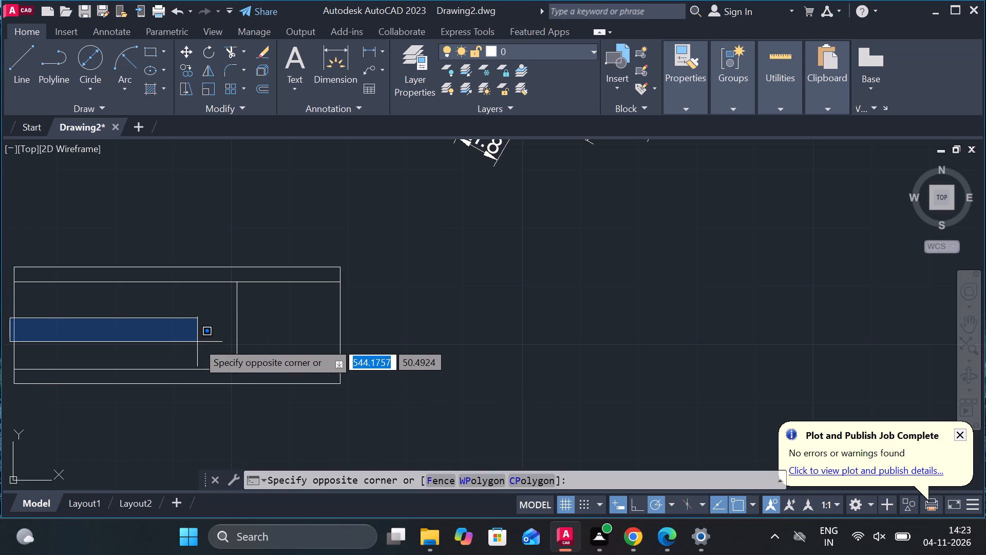
key("Escape")
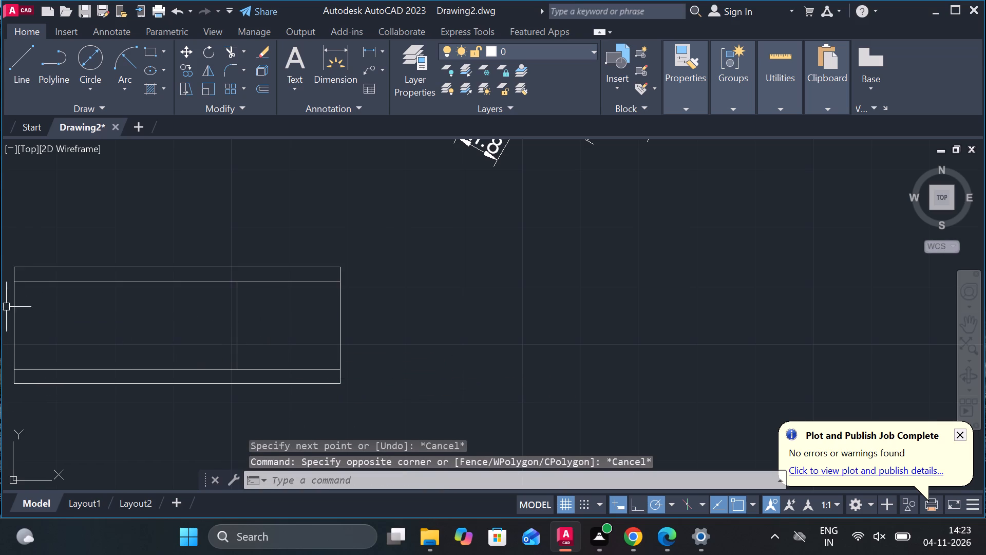
left_click(14, 326)
type("CO")
key("Return")
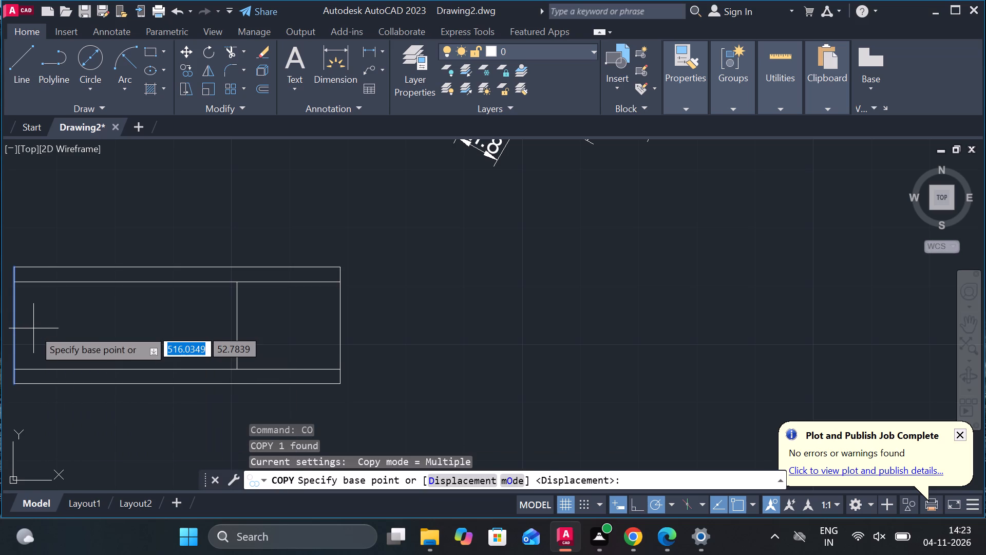
left_click(14, 327)
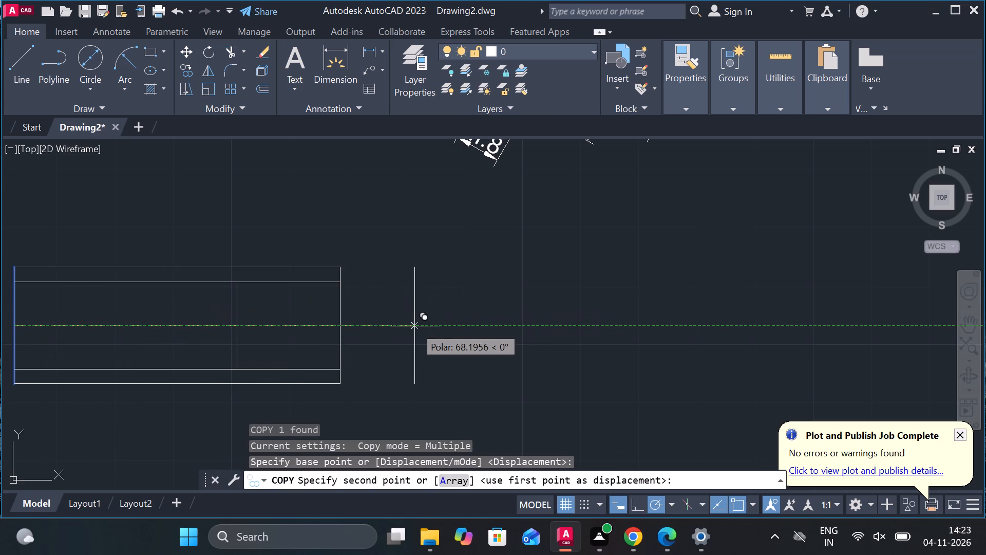
key("9")
key("Return")
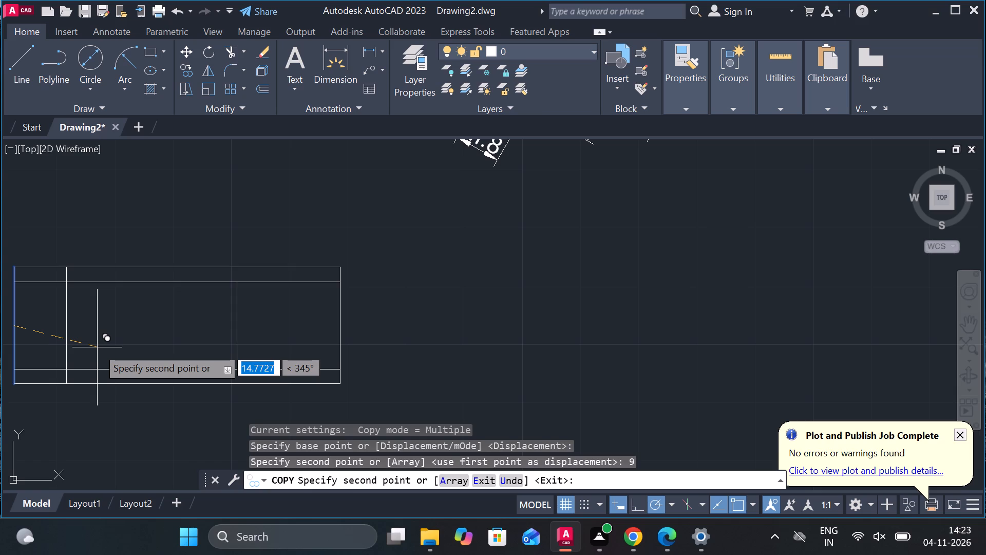
key("Escape")
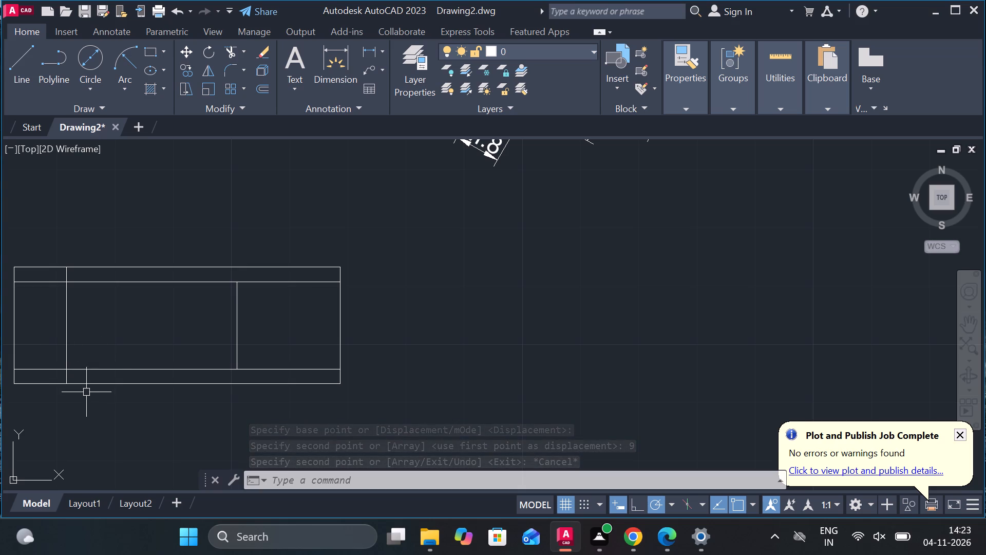
Copy the rectangle's bottom edge 7.5 units upward, undo that copy, and place the copy 10 units upward instead.
left_click(126, 384)
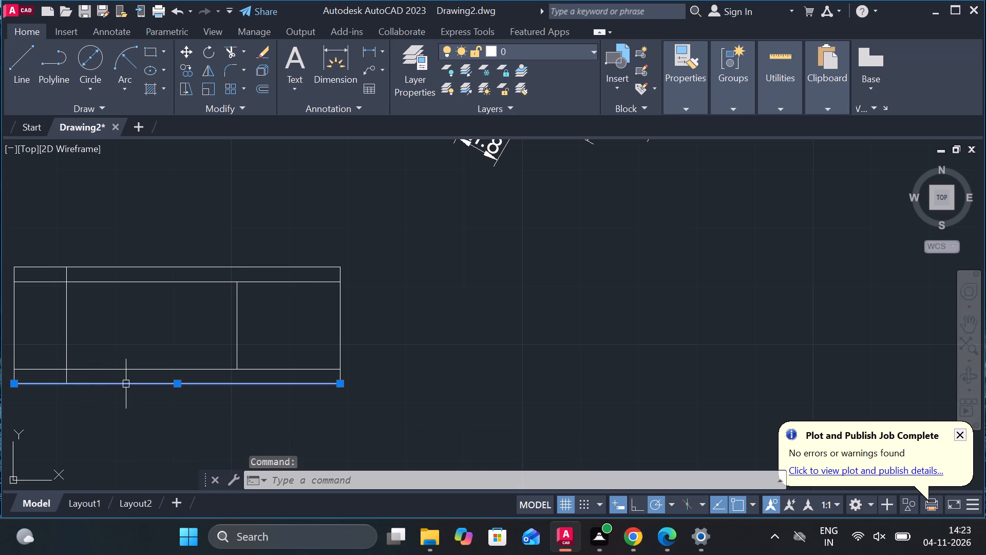
type("CO")
key("Return")
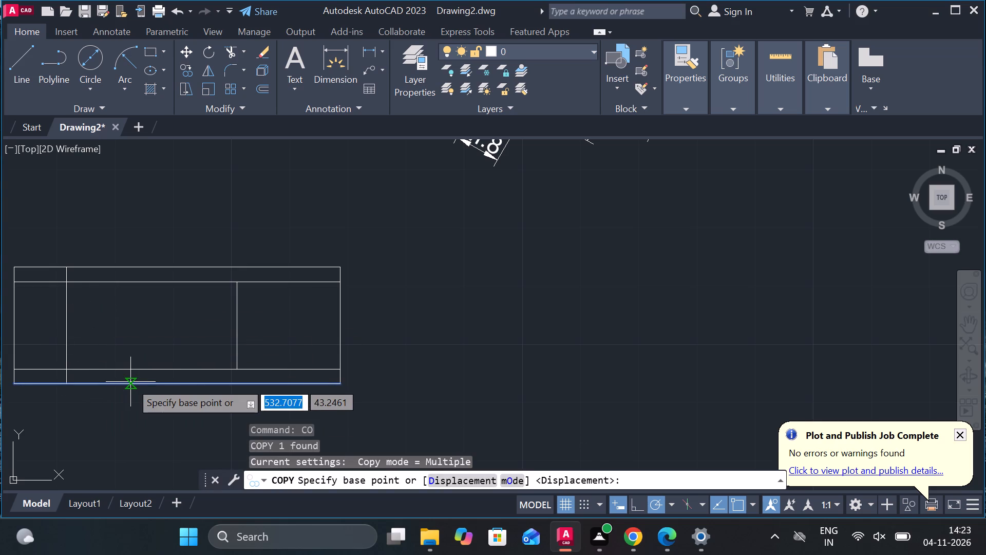
left_click(130, 382)
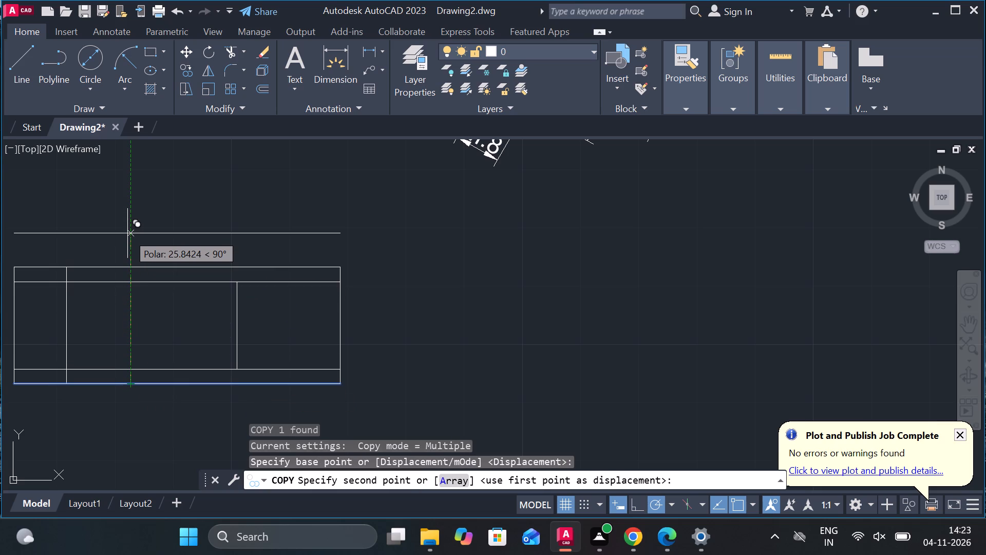
key("7")
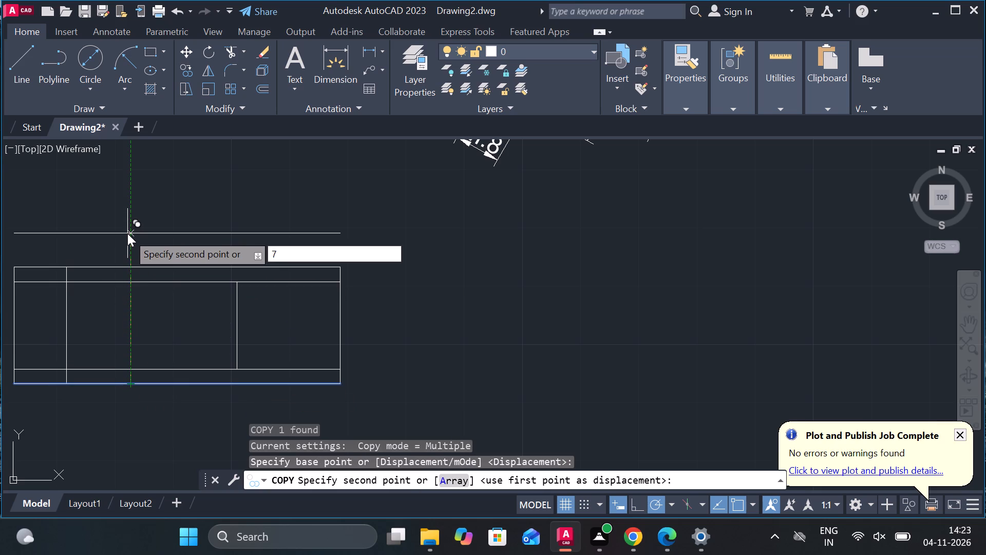
key("period")
key("5")
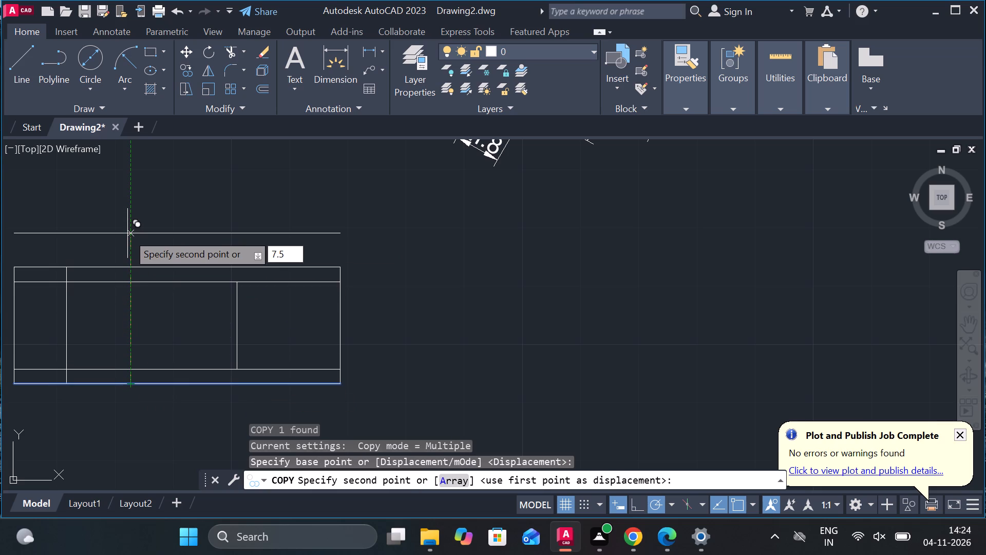
key("Return")
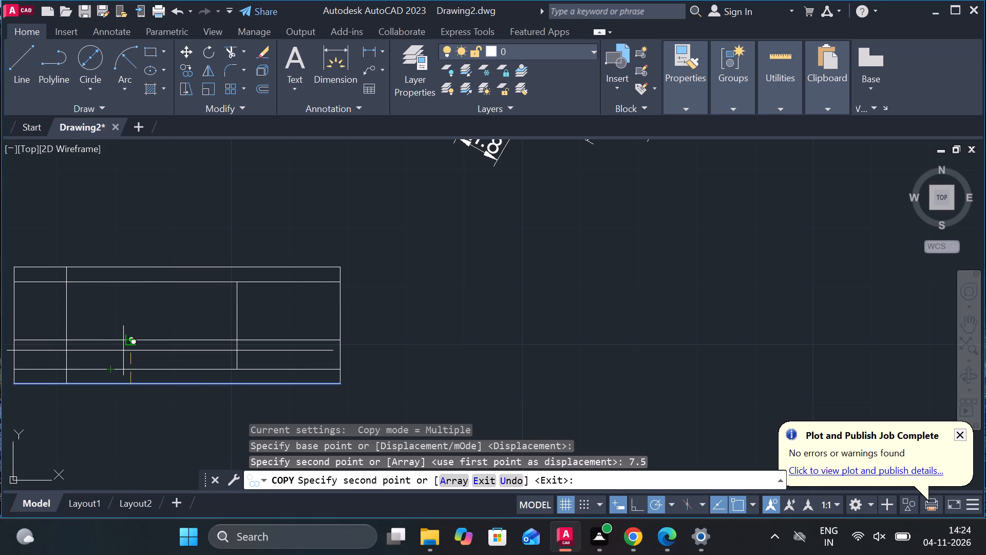
key("ctrl+z")
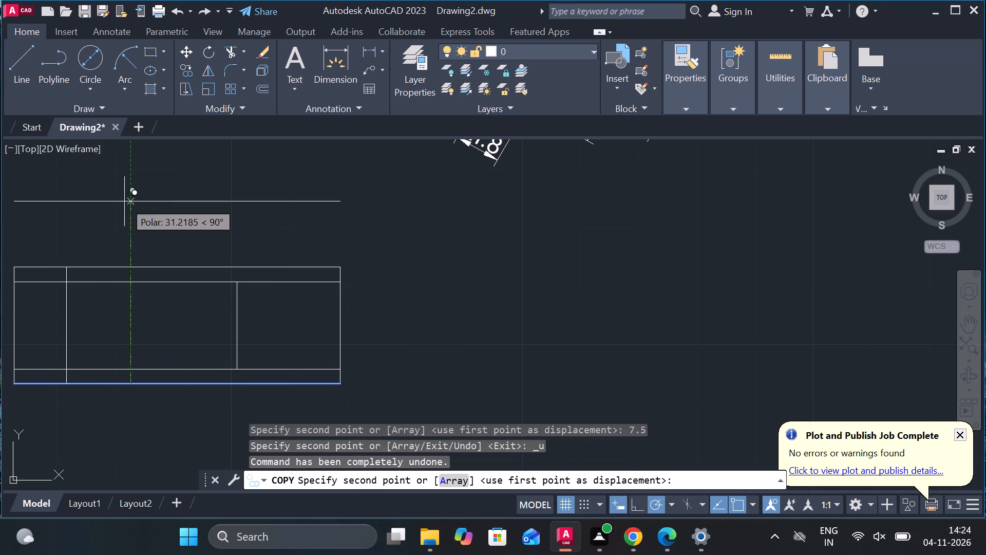
type("10")
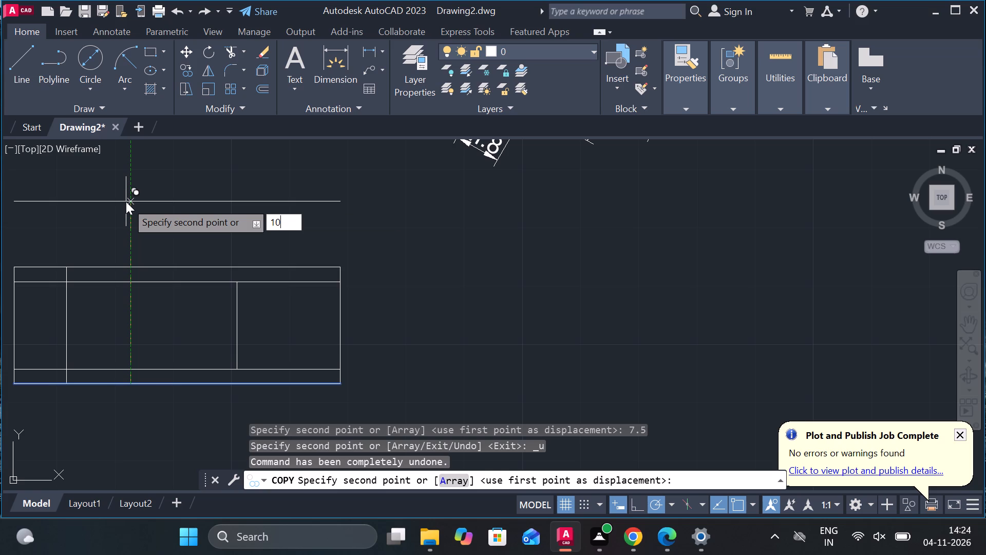
key("Return")
key("Escape")
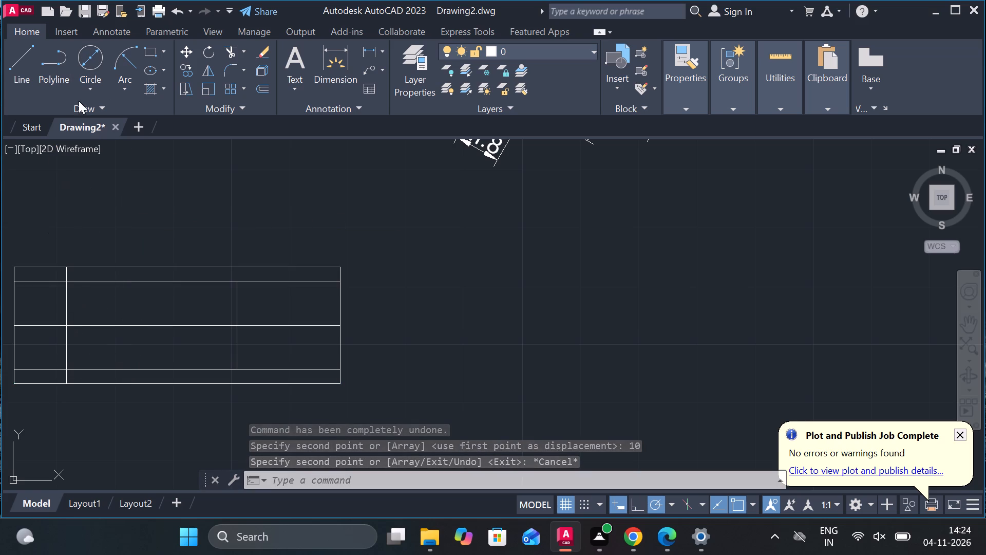
Draw two concentric circles of diameters 8 and 7 where the full-height inner vertical line crosses the horizontal middle line.
left_click(89, 65)
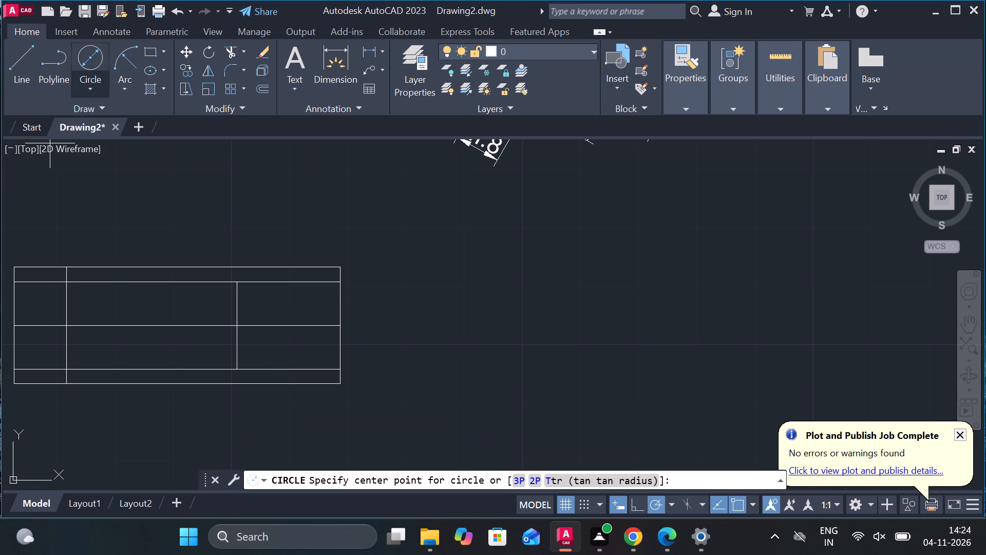
left_click(68, 326)
key("8")
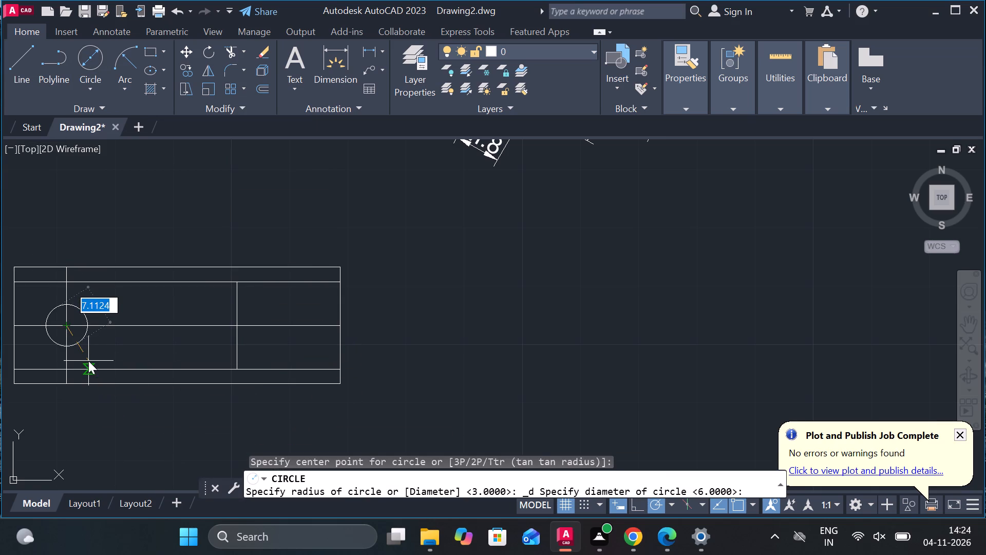
key("Return")
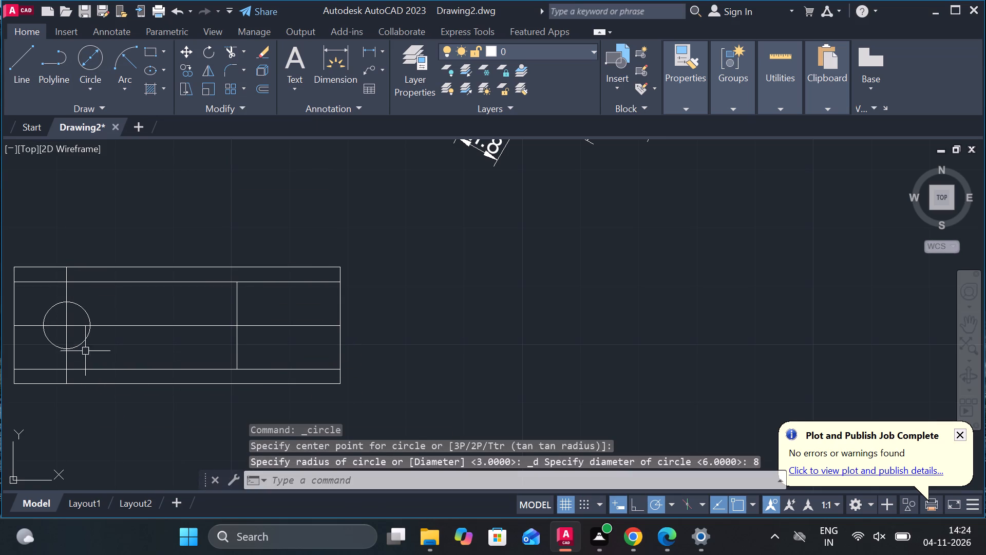
left_click(91, 54)
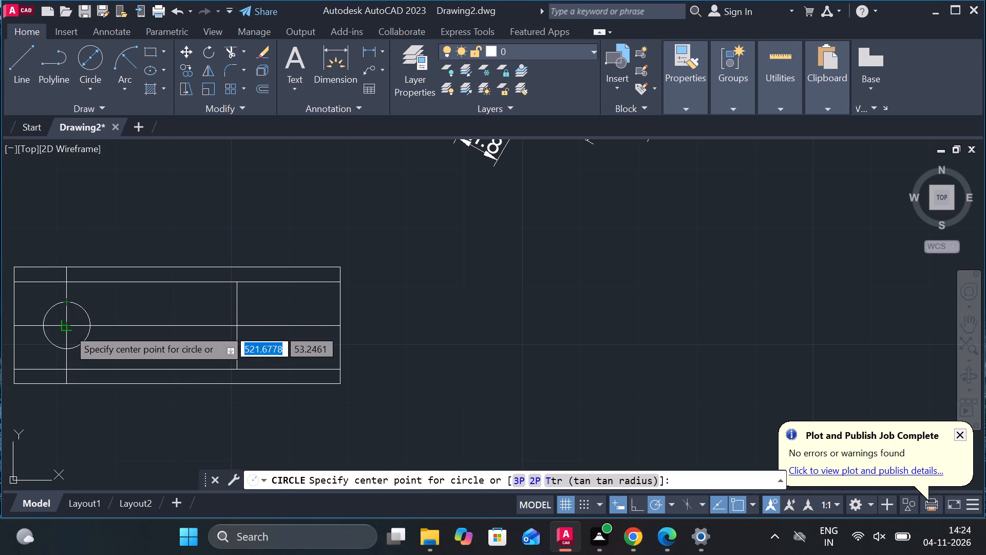
left_click(68, 328)
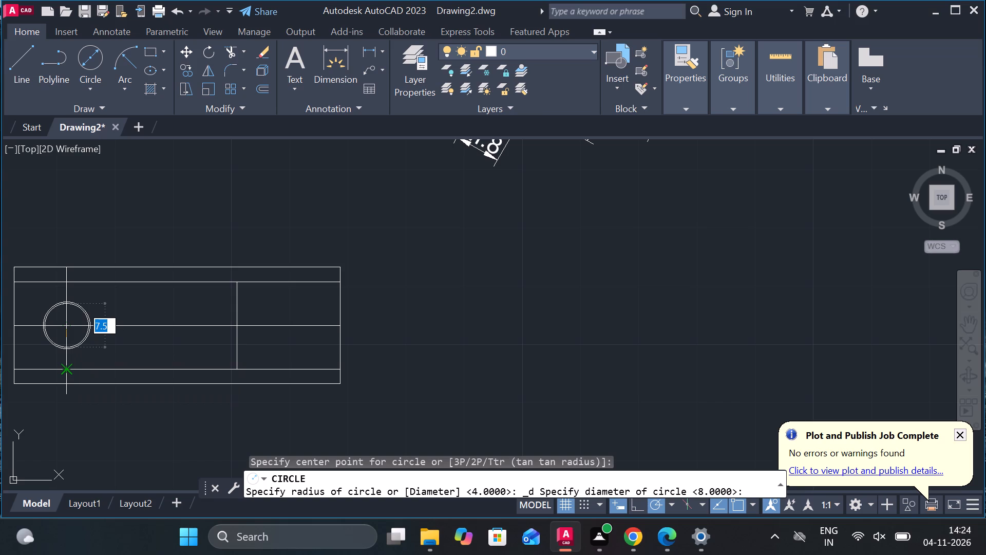
key("8")
key("period")
key("BackSpace")
key("BackSpace")
key("7")
key("Return")
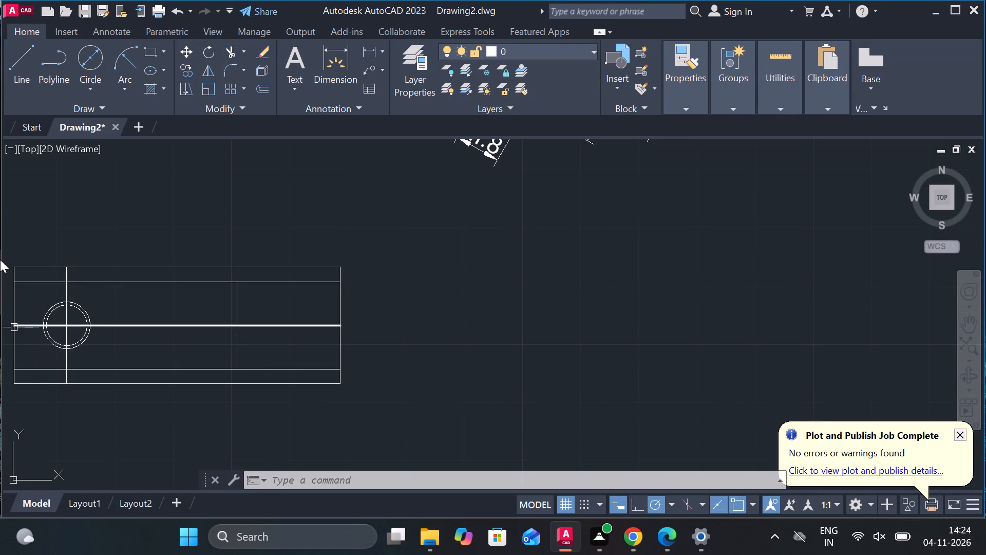
Draw a vertical line between the two inner horizontal lines, aligned with the centre of the Ø6 circle in the view above.
scroll(133, 258, "down", 1)
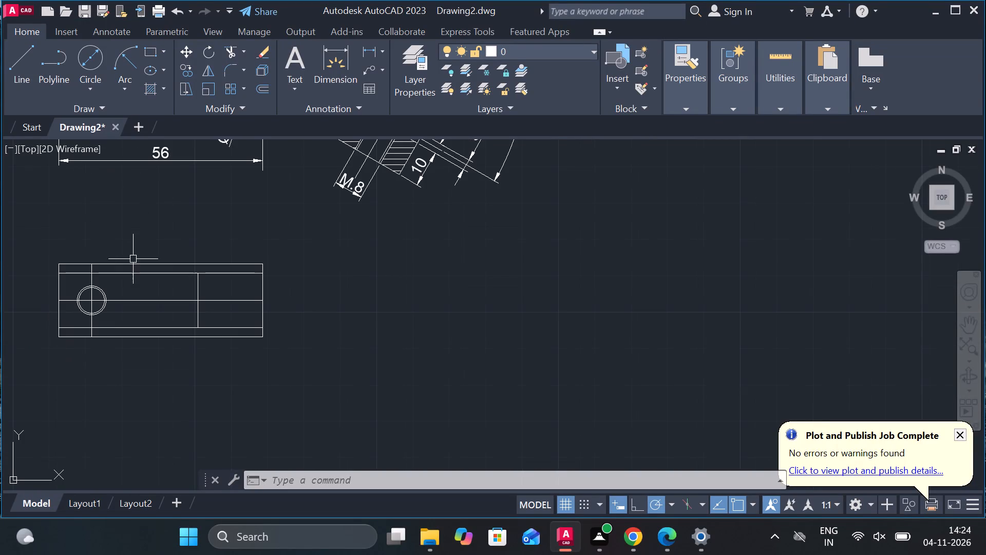
scroll(133, 259, "down", 2)
scroll(117, 156, "up", 1)
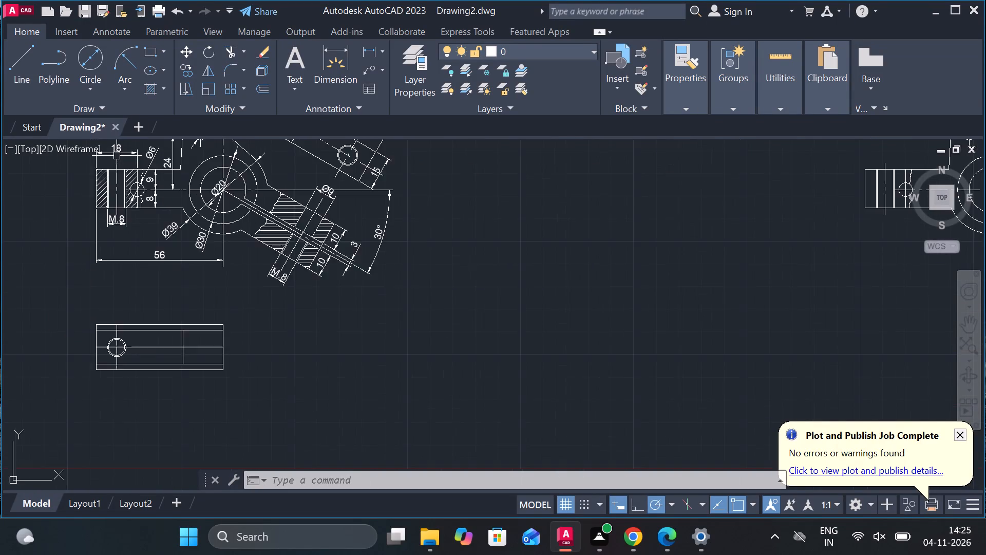
scroll(117, 156, "up", 2)
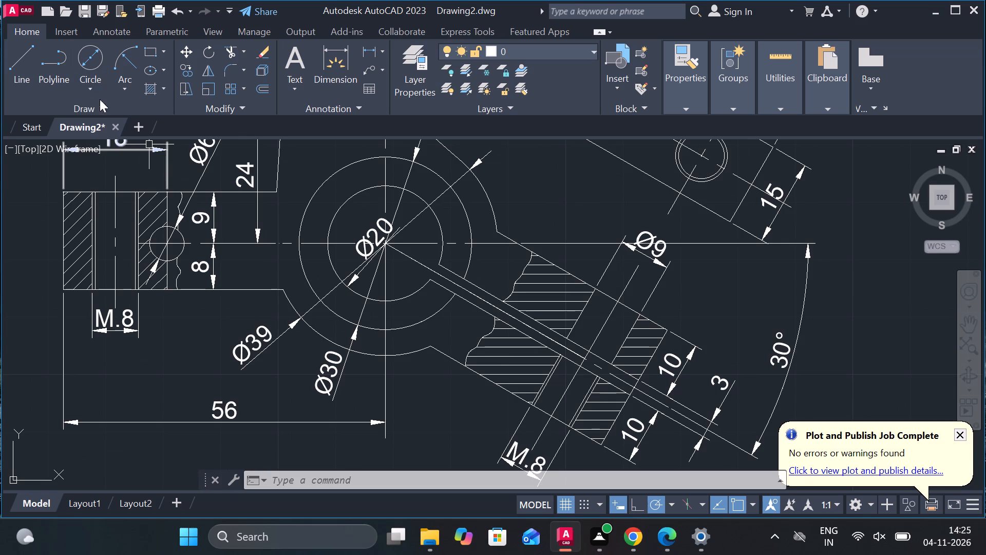
left_click(12, 75)
scroll(187, 330, "down", 1)
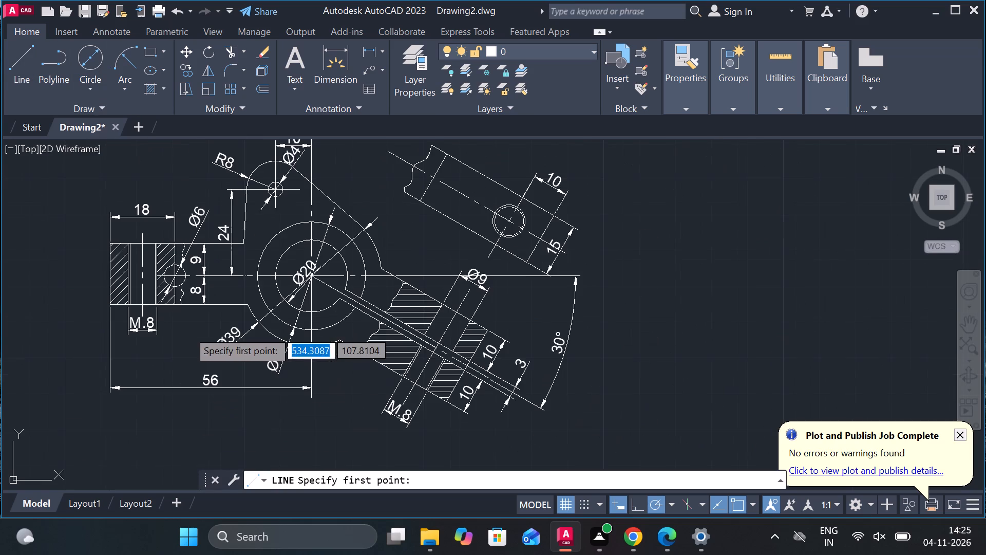
scroll(179, 303, "up", 2)
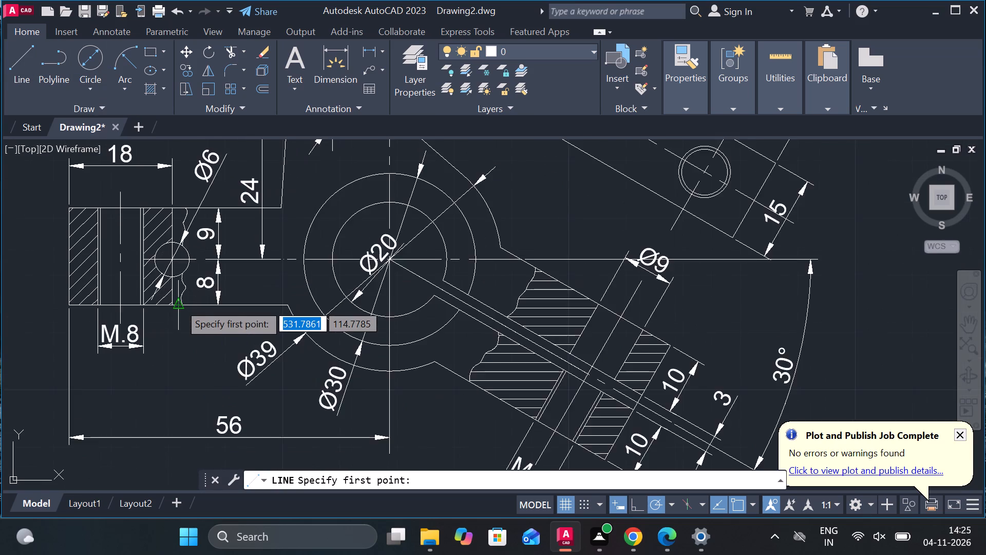
scroll(179, 303, "down", 2)
scroll(181, 393, "up", 1)
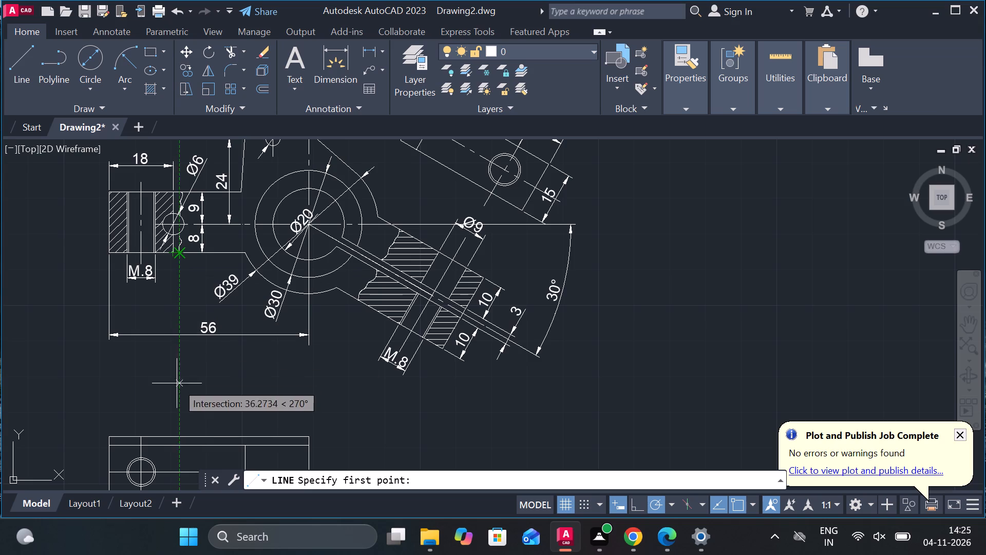
left_click(174, 448)
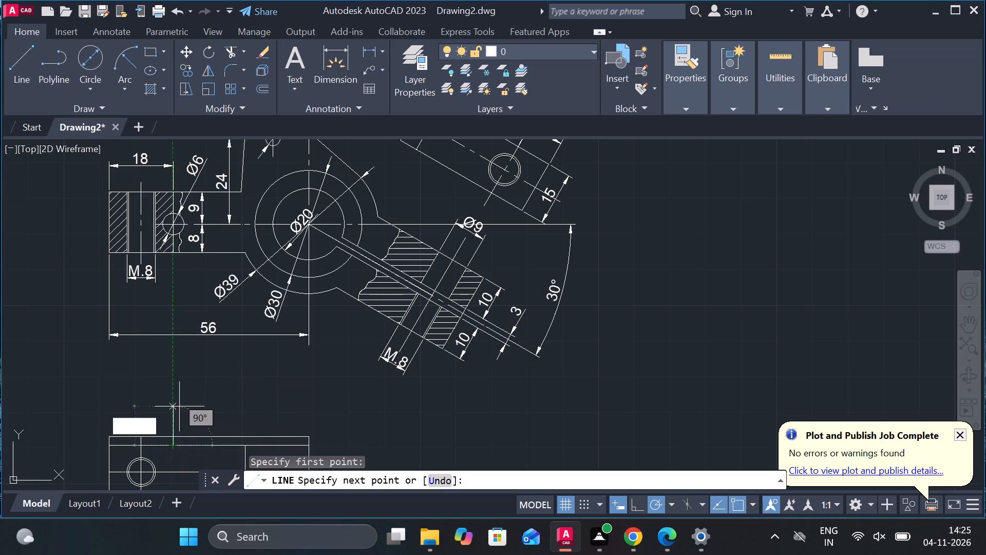
scroll(187, 357, "down", 2)
scroll(177, 425, "up", 3)
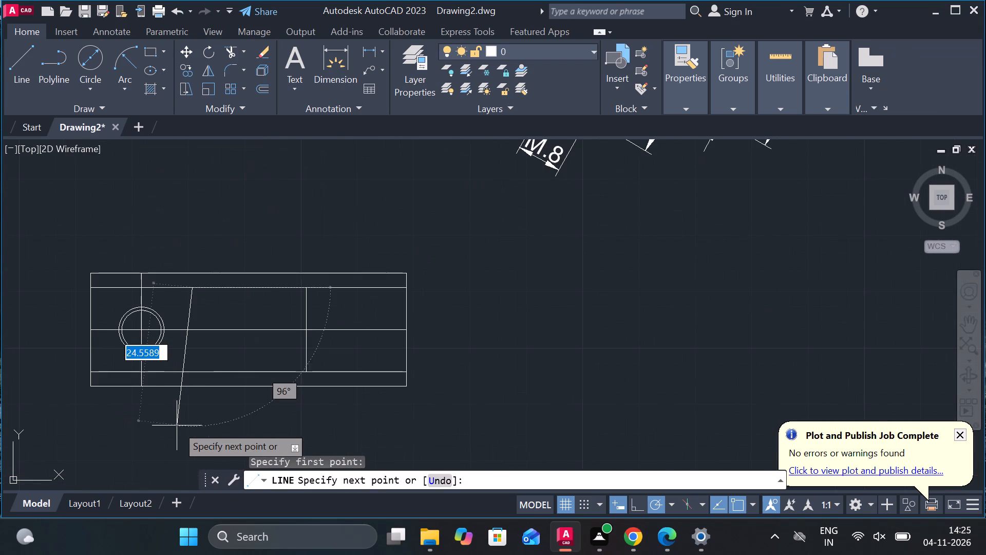
left_click(192, 377)
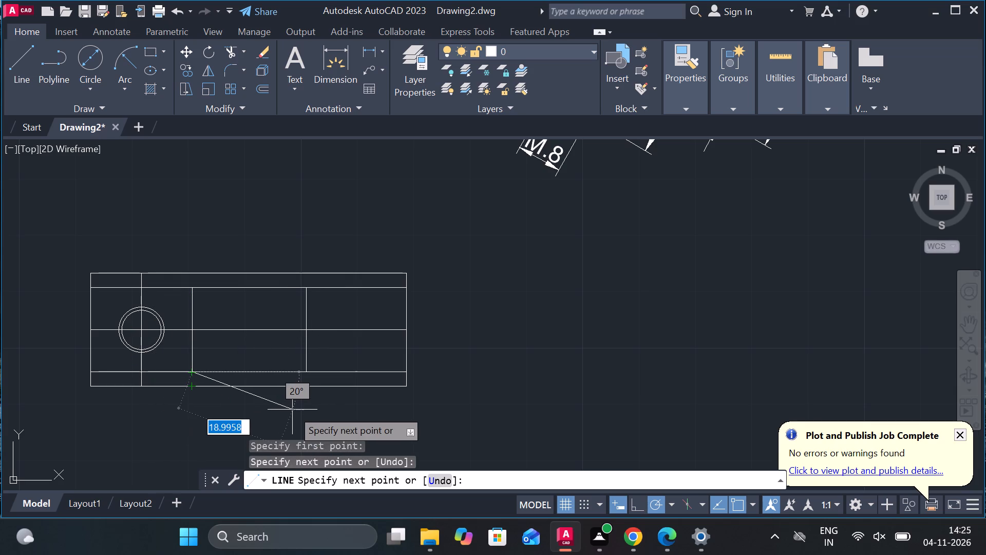
key("Escape")
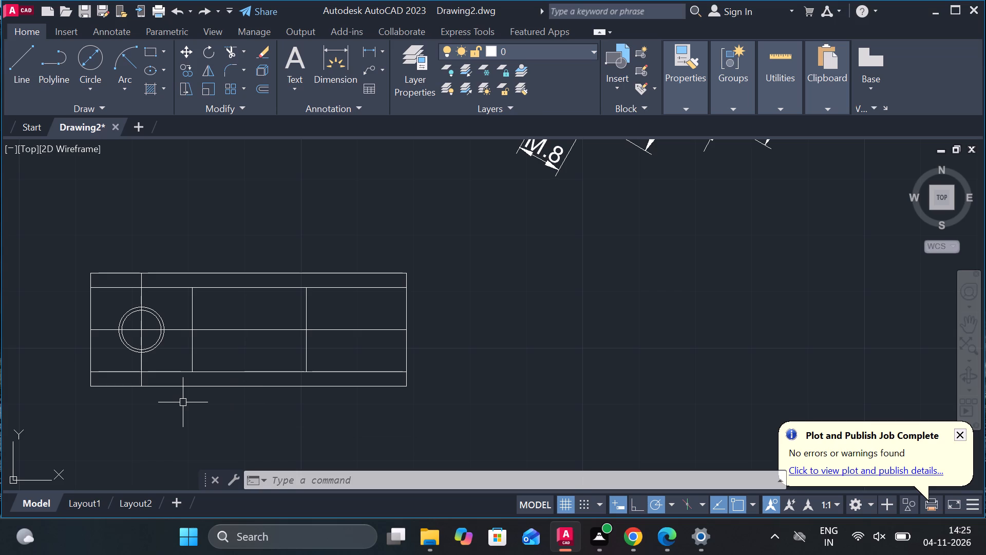
Copy the vertical line aligned with the Ø6 circle's centre 3 units to each side.
left_click(195, 349)
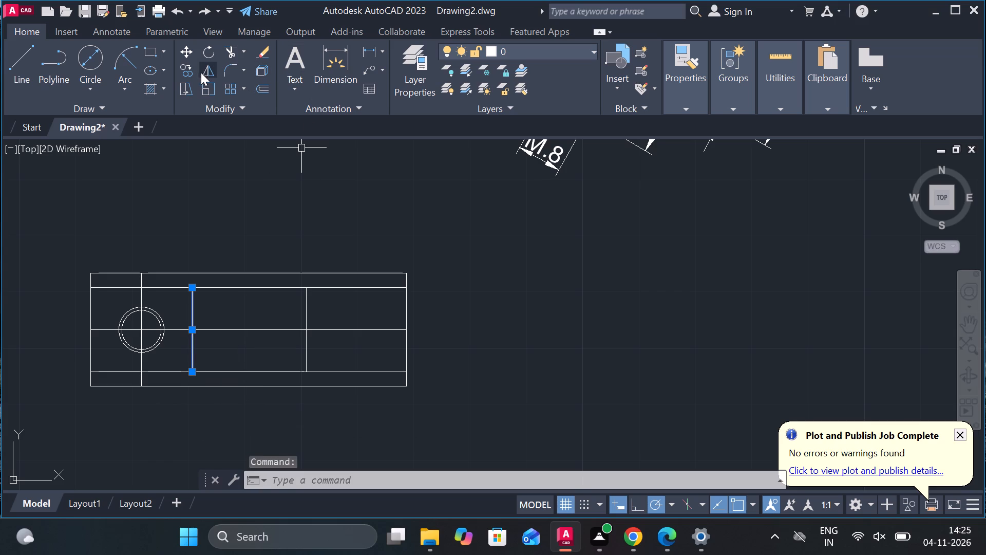
left_click(185, 69)
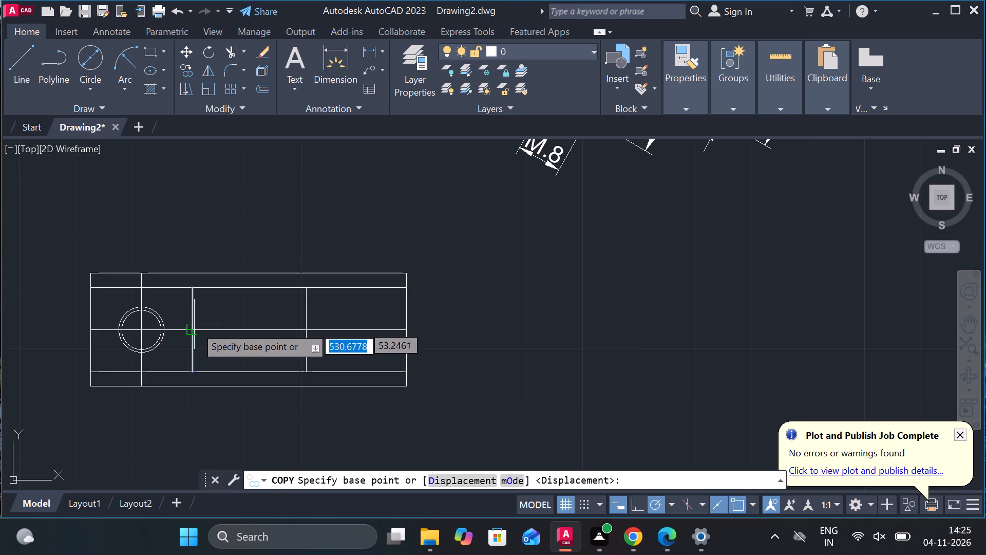
left_click(195, 329)
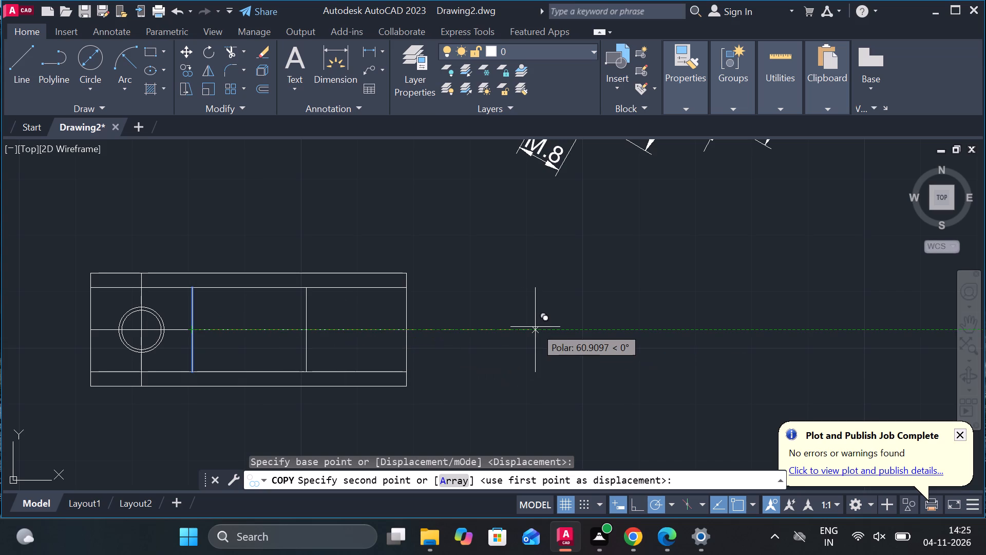
key("3")
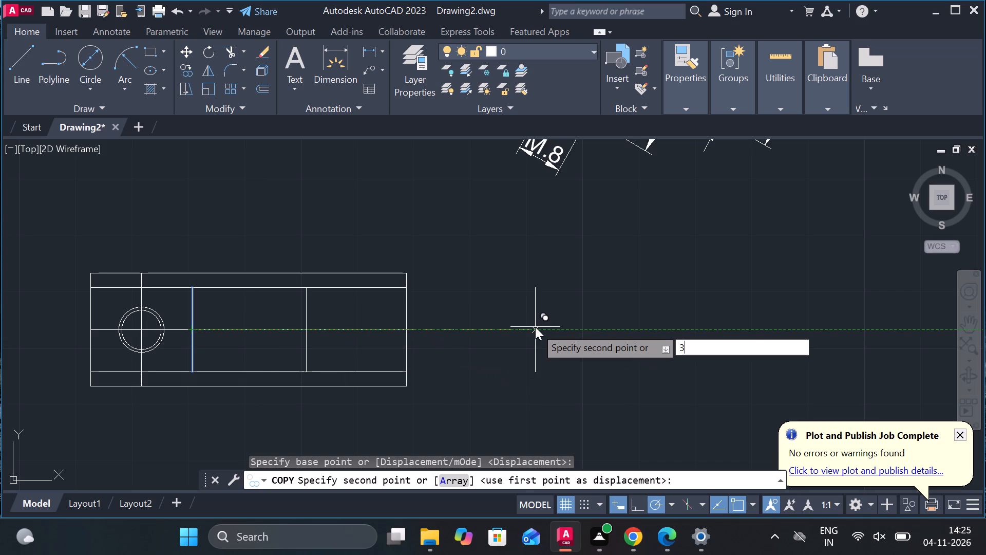
key("Return")
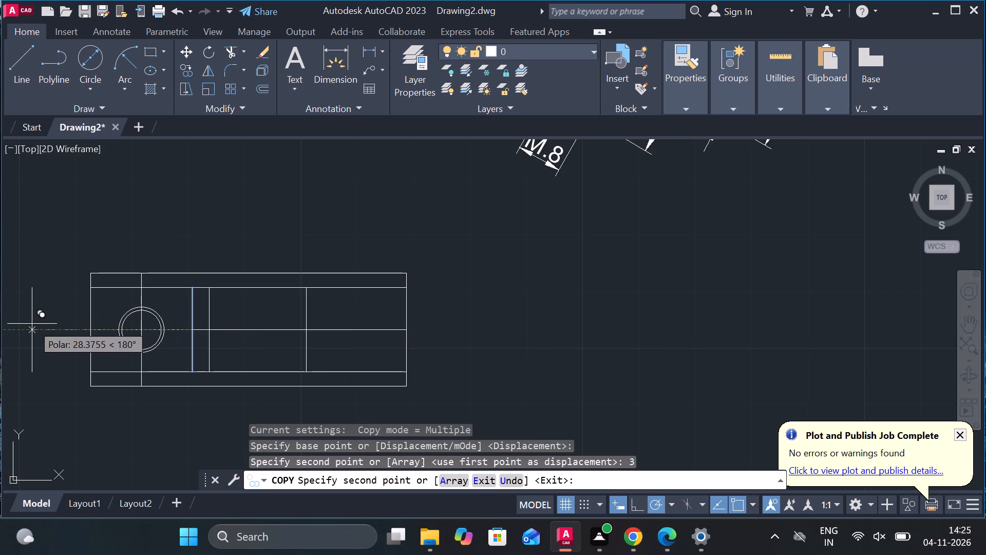
key("3")
key("Return")
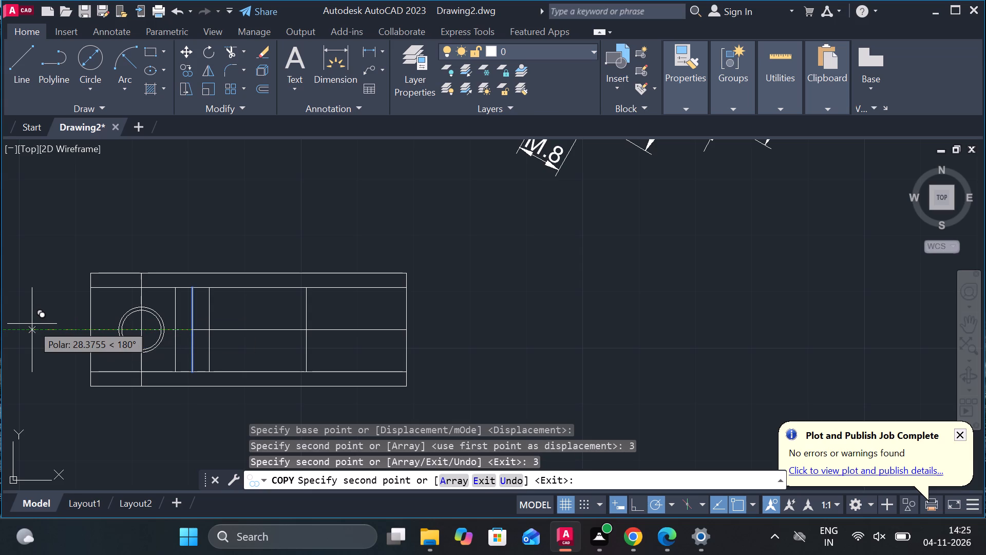
key("Escape")
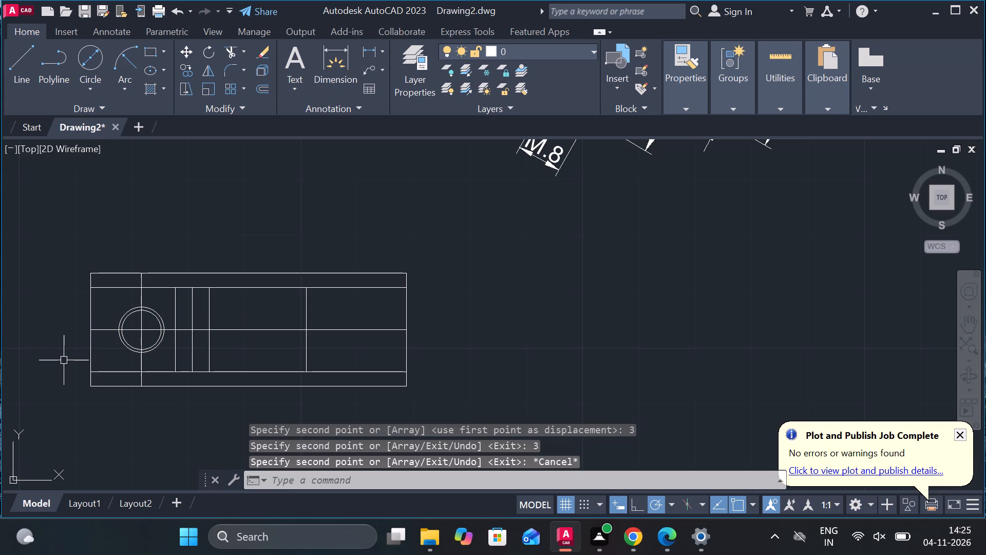
Trim off both outer strips left of the circles' vertical centre line, undoing one extra trim of the remaining top edge.
left_click(235, 51)
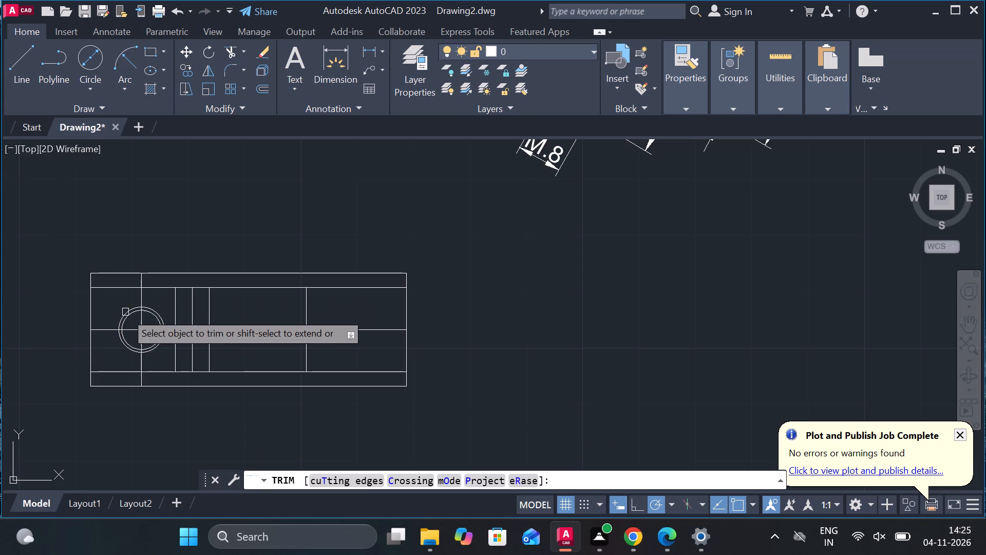
left_click(119, 274)
left_click(91, 279)
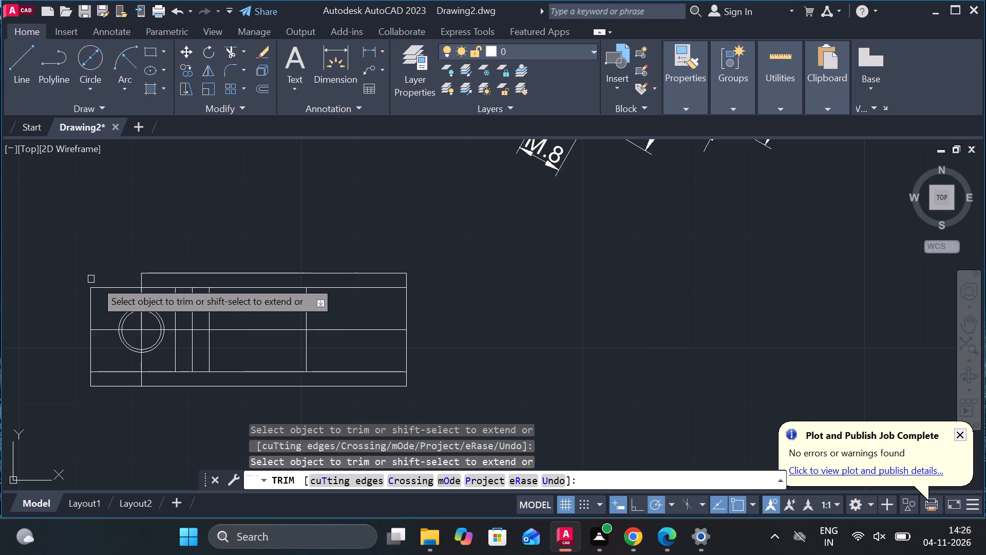
left_click(153, 273)
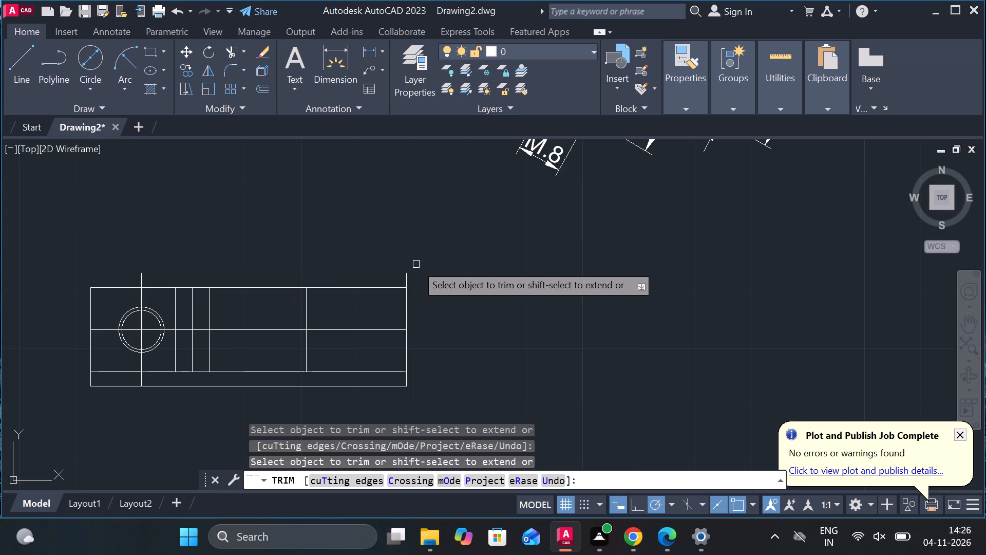
key("ctrl+z")
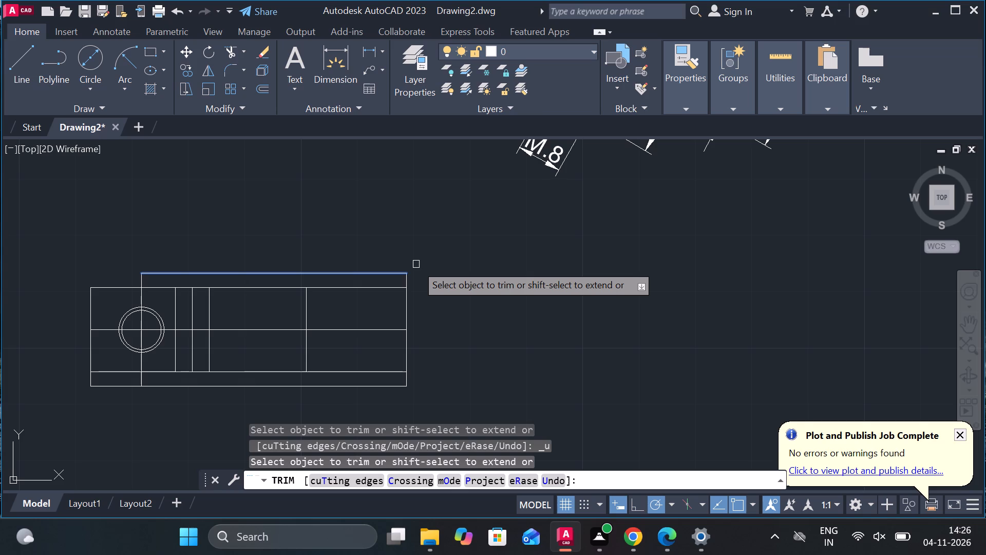
left_click(126, 386)
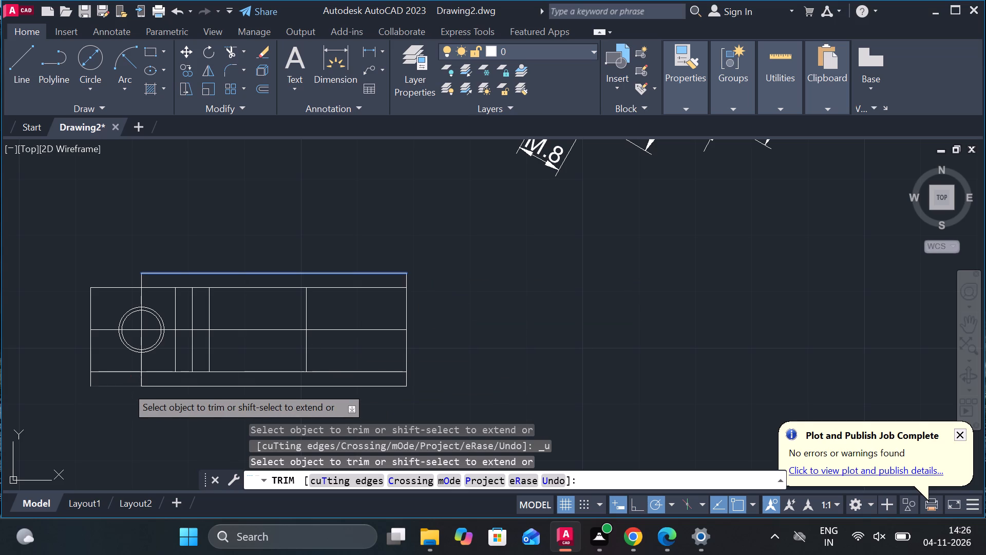
left_click(87, 385)
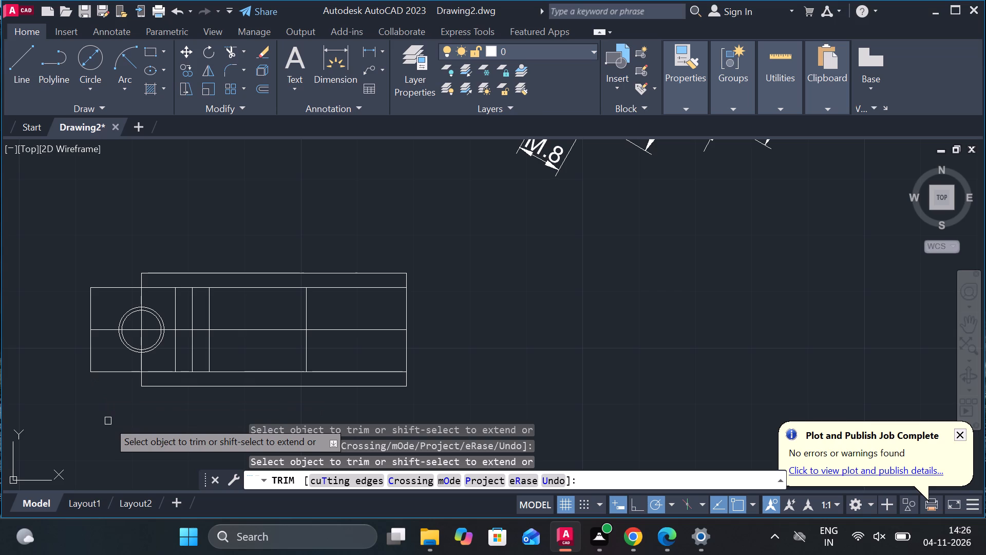
key("Escape")
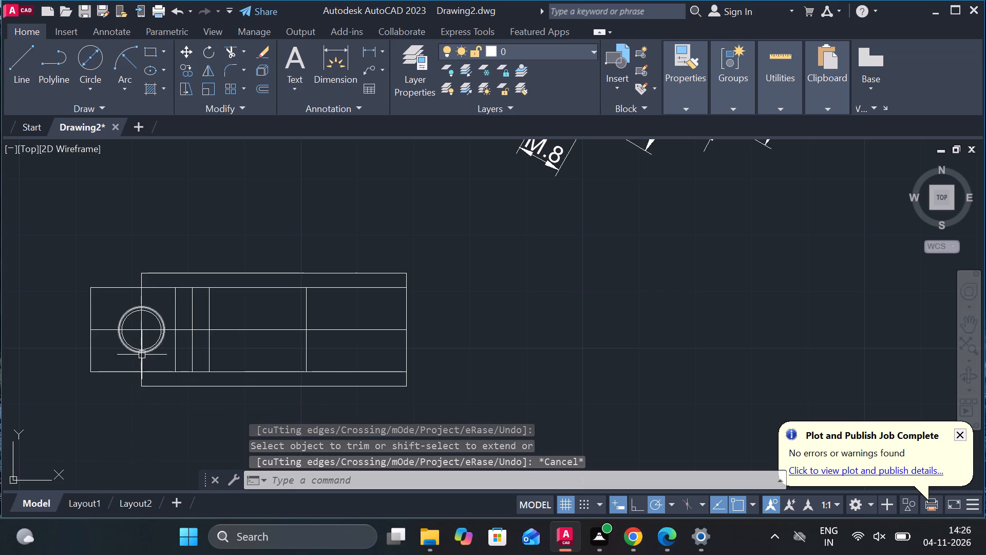
Copy the circles' full-height vertical centre line to a point on the middle line just right of the rightmost inner vertical line.
left_click(142, 330)
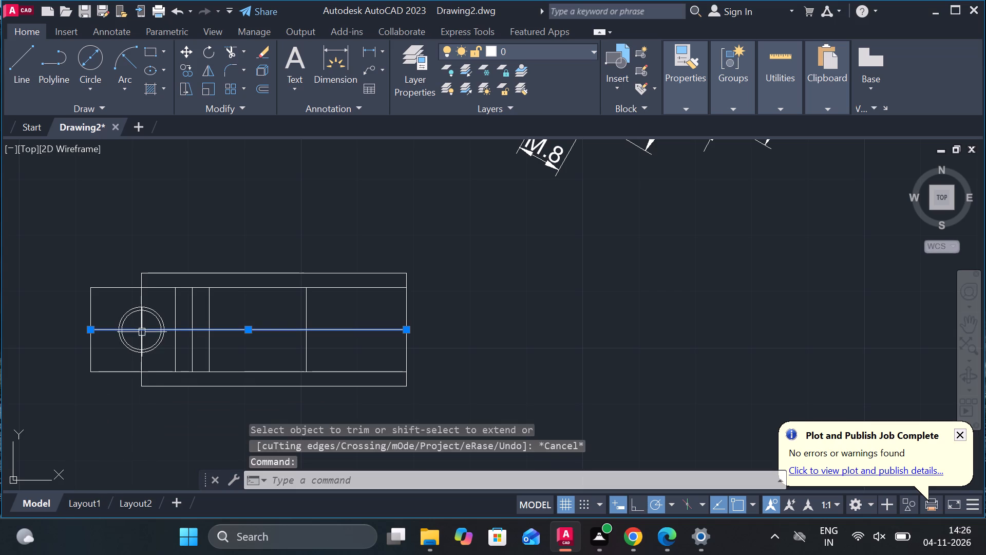
key("Escape")
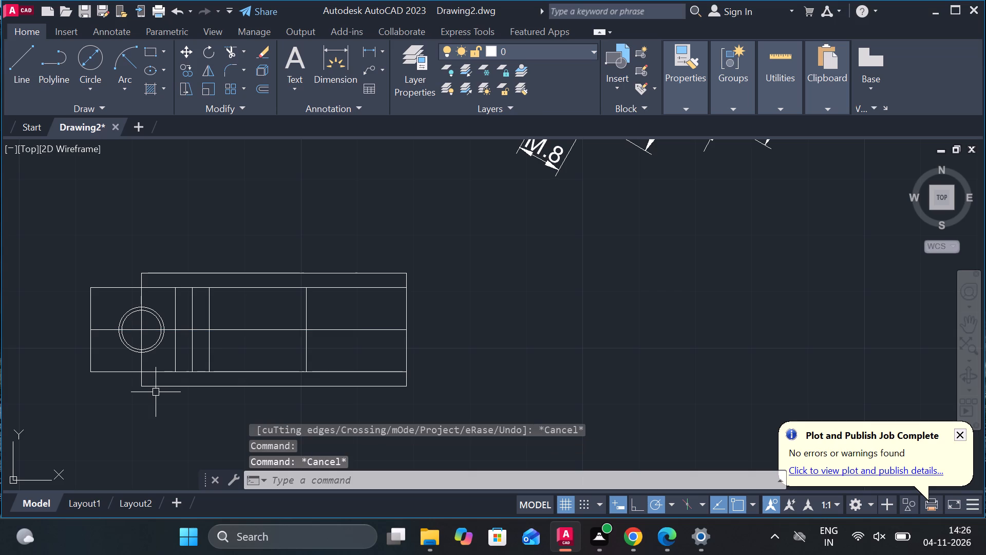
left_click(140, 366)
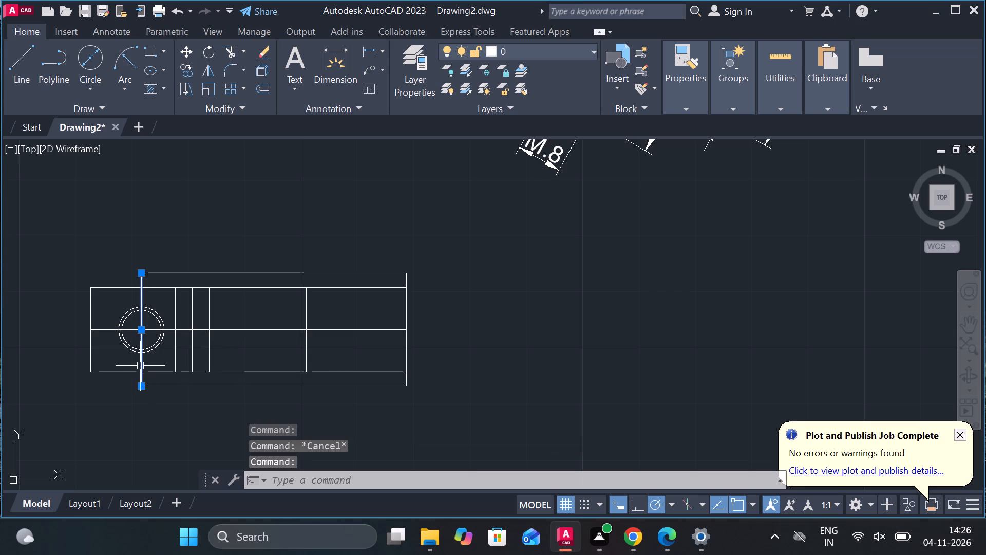
type("CO")
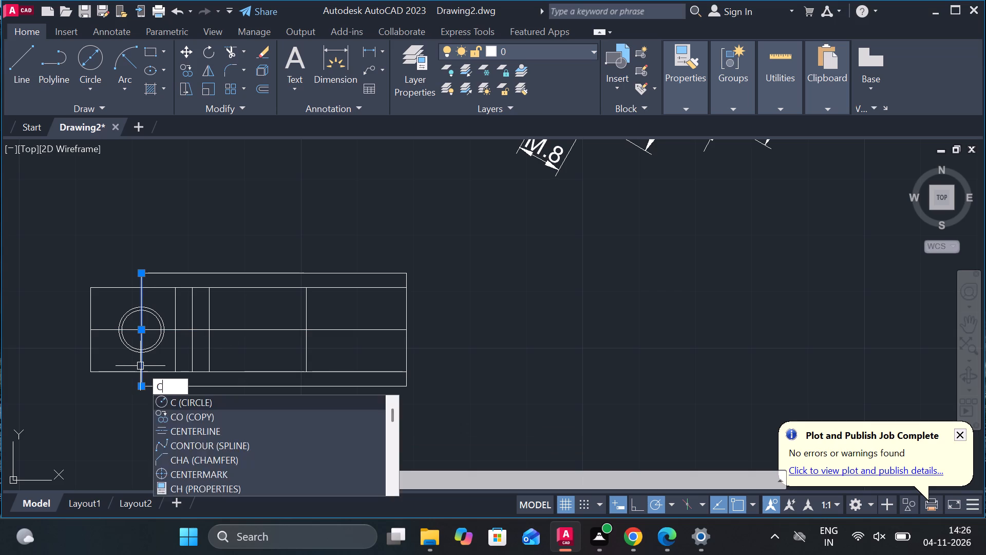
key("Return")
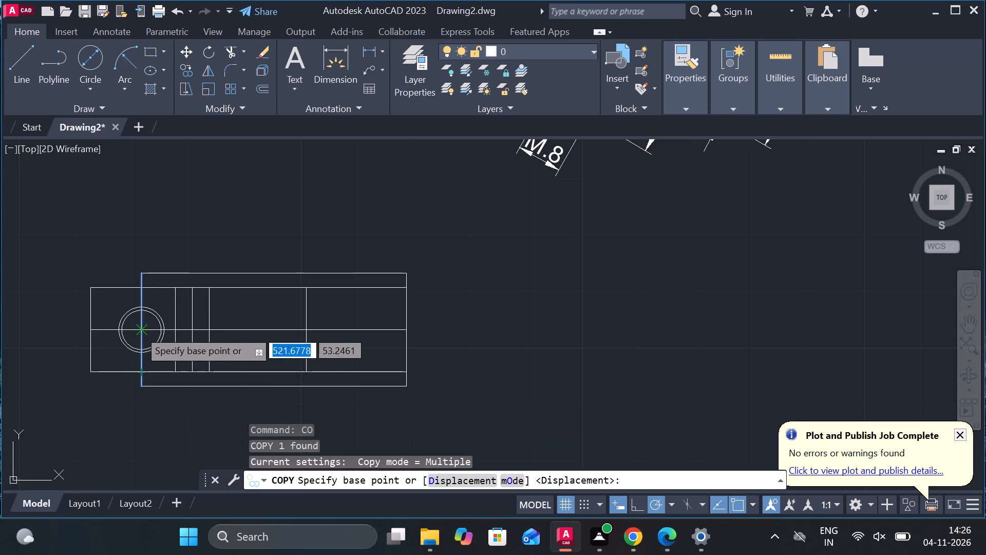
left_click(139, 330)
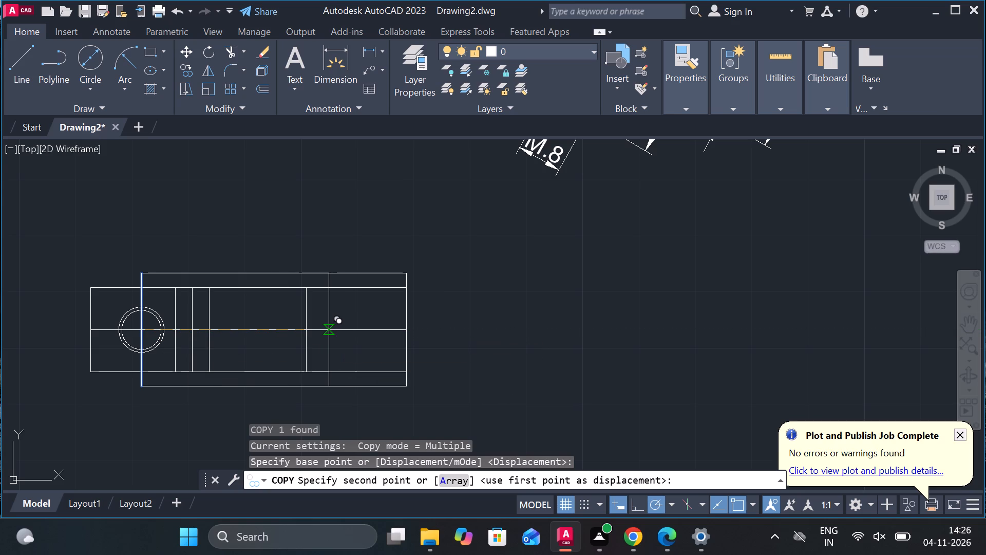
left_click(329, 330)
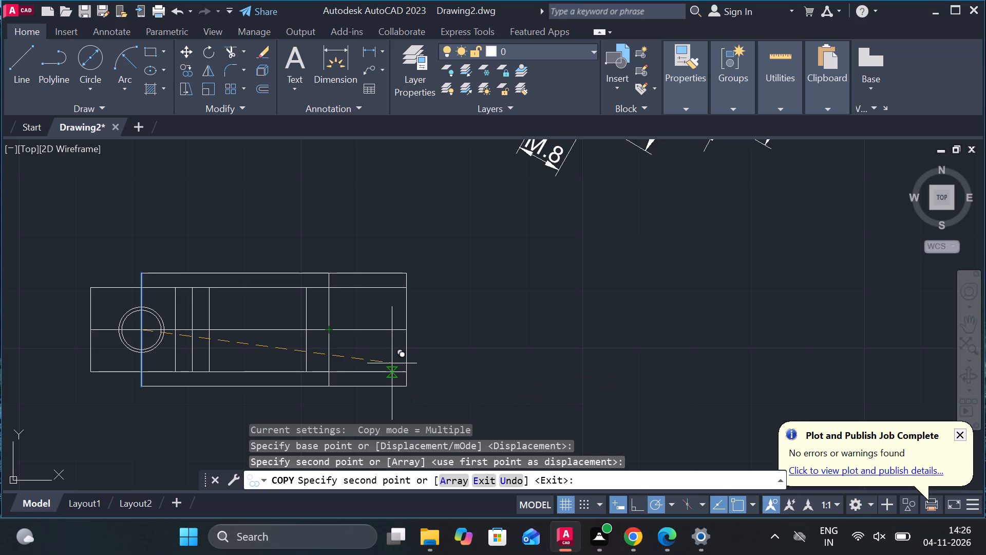
key("Escape")
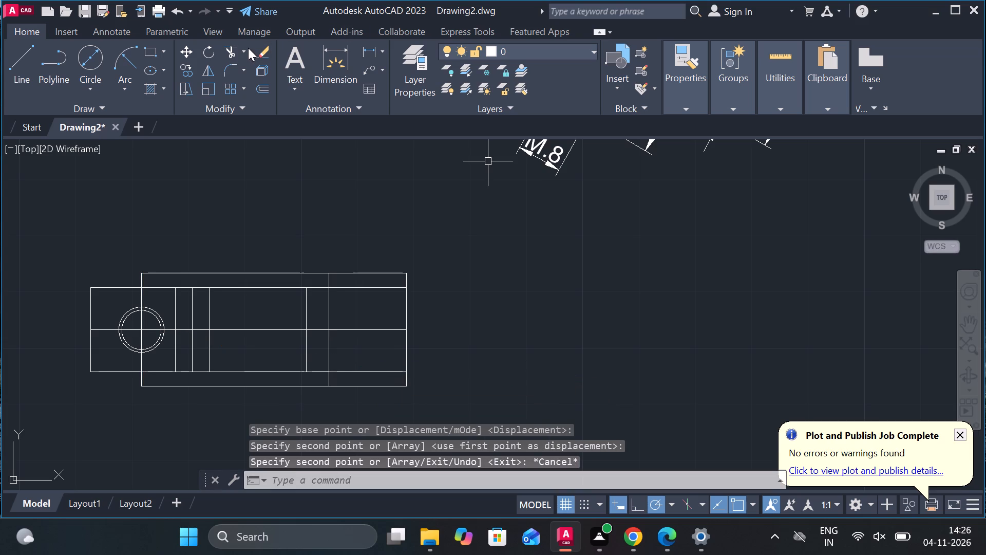
Trim the outer top and bottom edges left of the copied line, undoing the trim of the circle centre line's upper overhang.
left_click(229, 53)
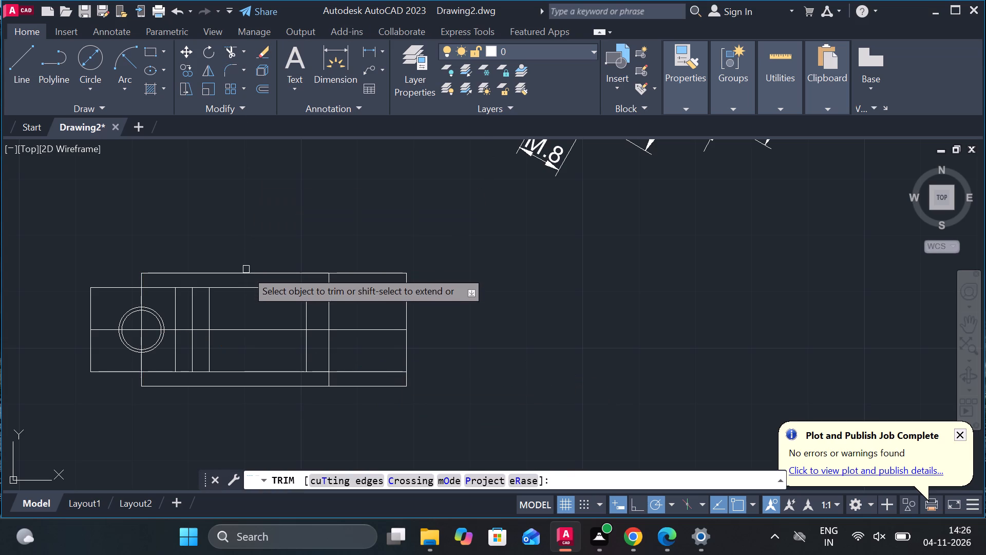
left_click(246, 270)
left_click(139, 277)
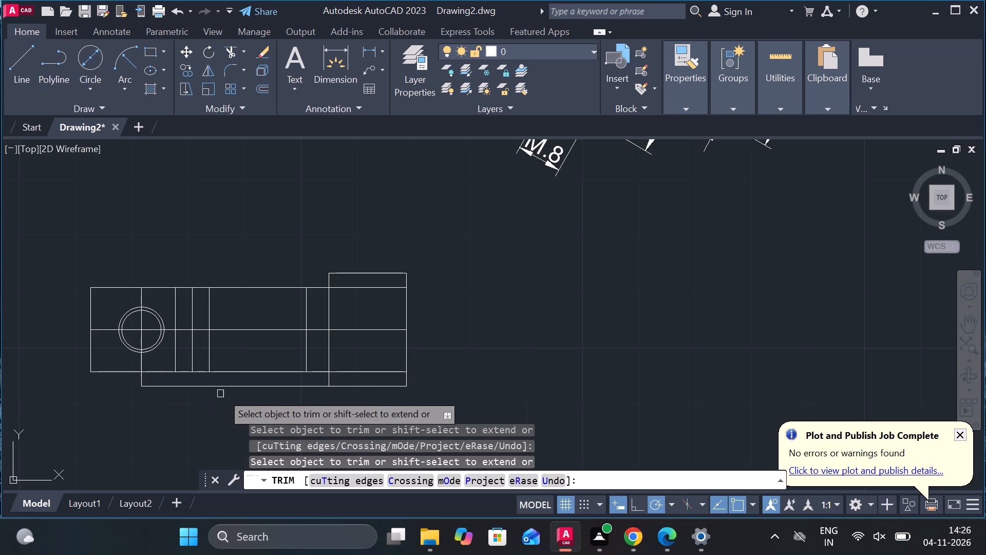
key("ctrl+z")
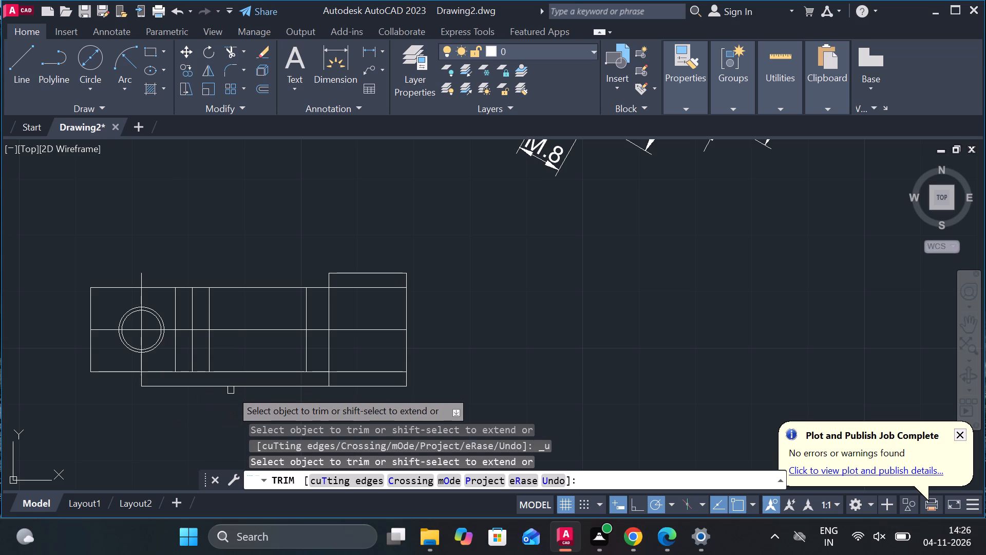
left_click(237, 383)
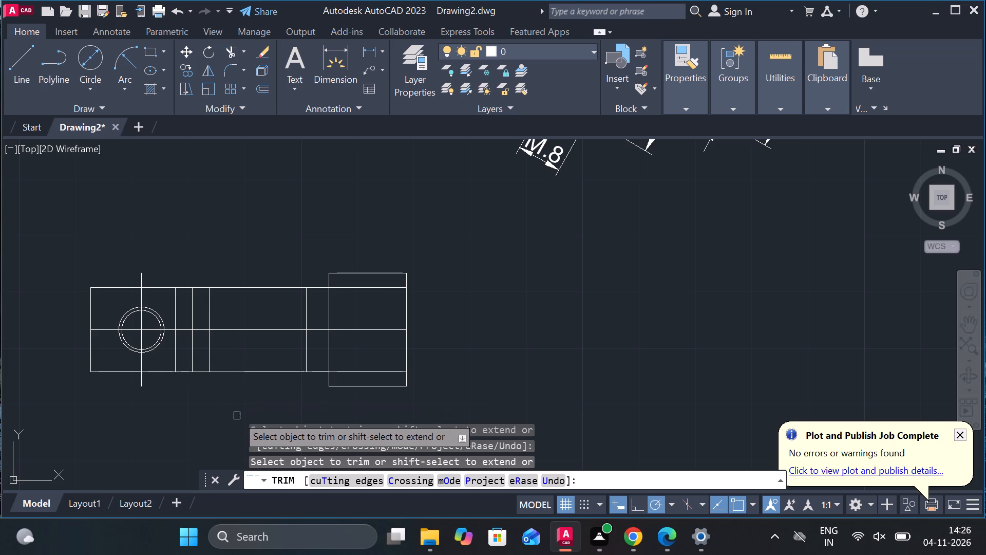
Trim away the copied vertical line's portion between the two inner horizontal lines, above and below the middle line.
left_click(322, 344)
left_click(330, 350)
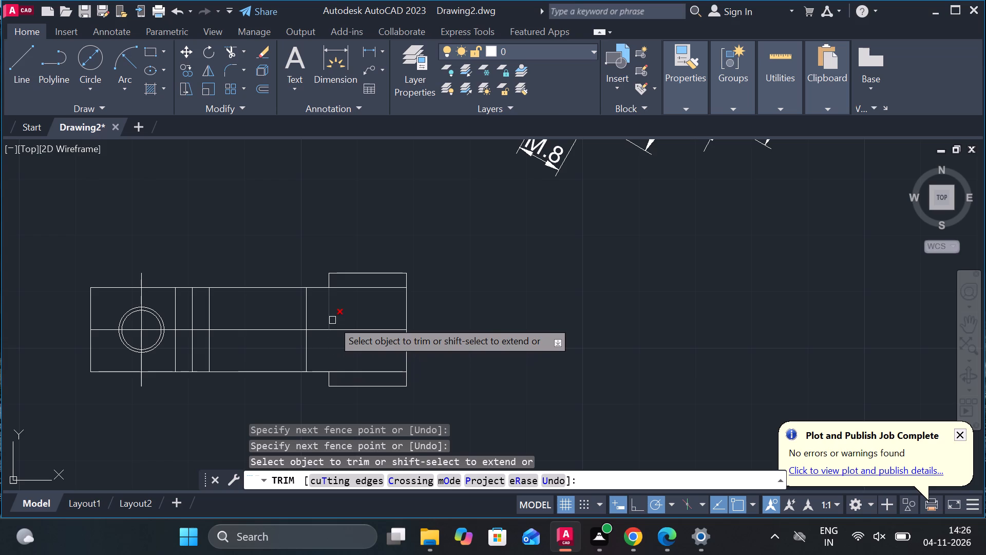
left_click(332, 320)
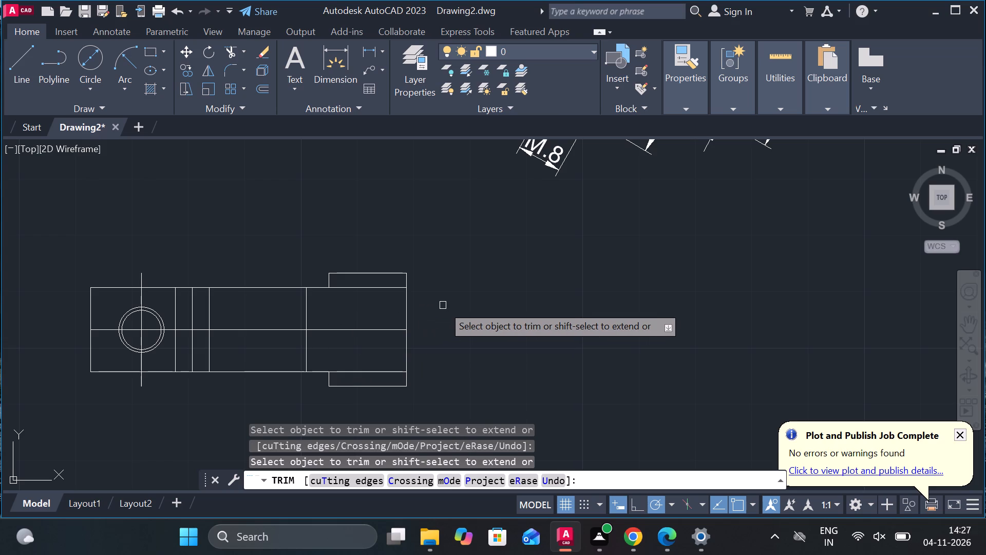
key("Escape")
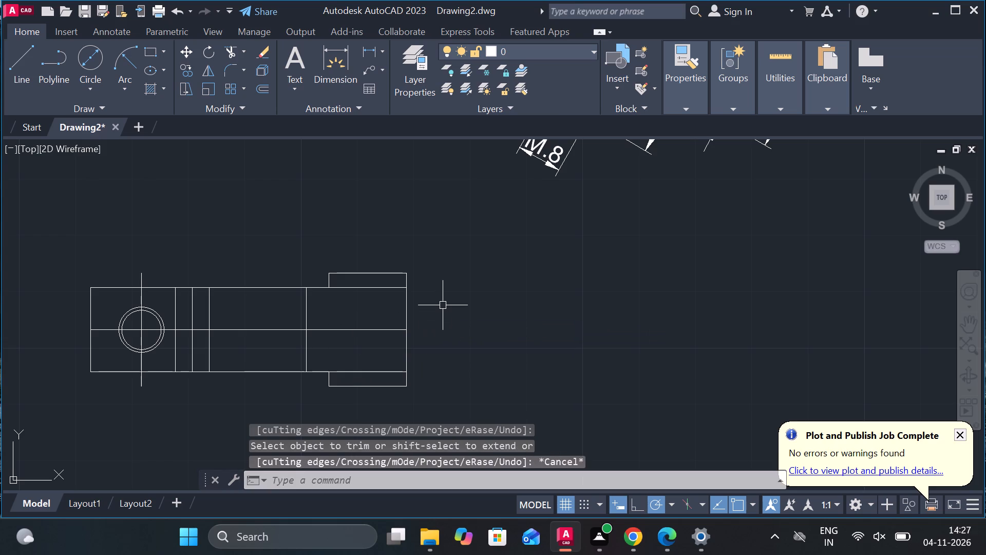
Add a linear dimension for the overall height of the view along its right end.
left_click(374, 52)
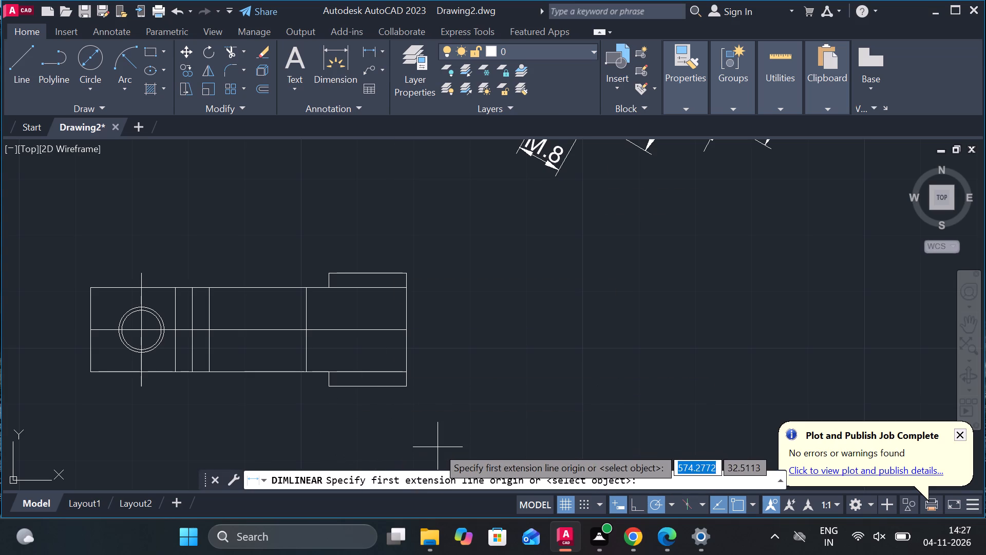
left_click(397, 389)
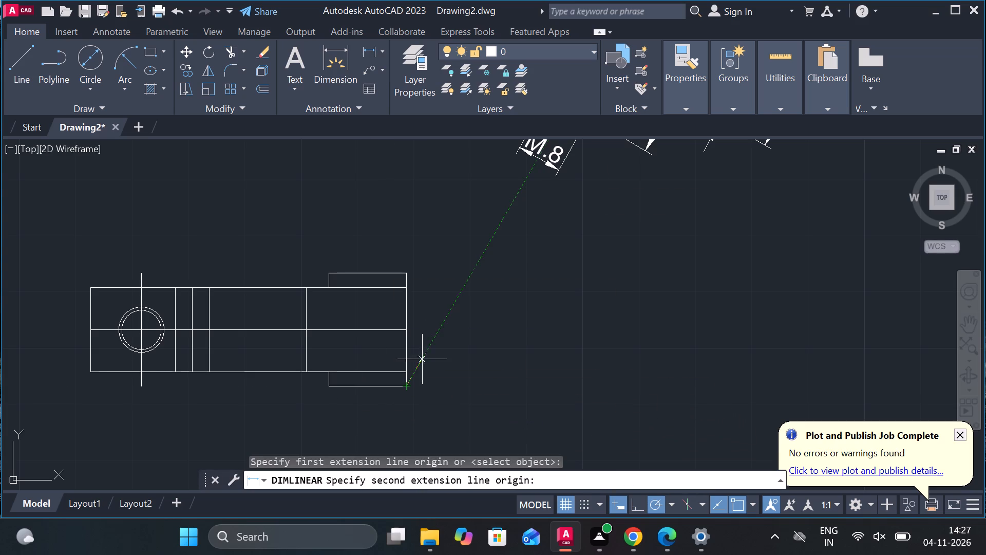
left_click(406, 269)
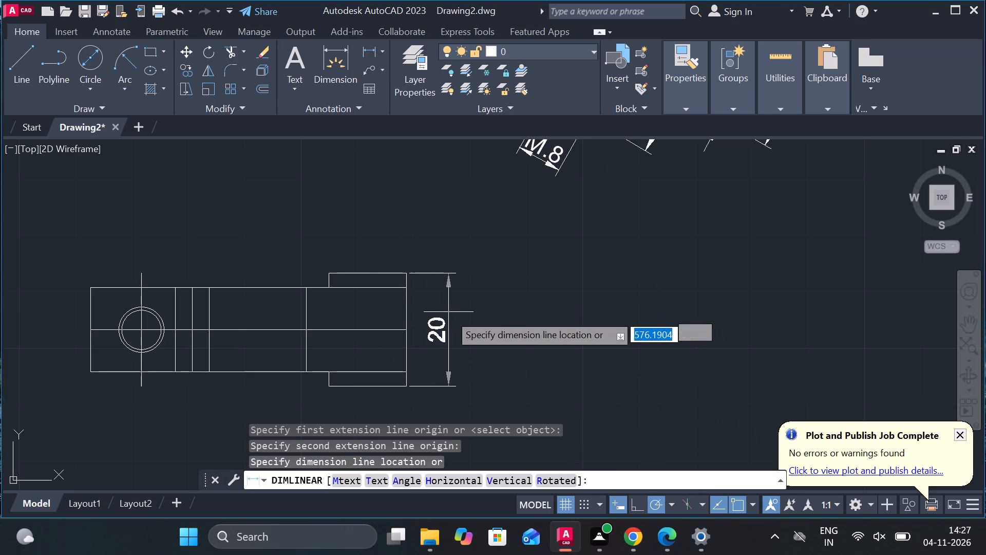
left_click(449, 319)
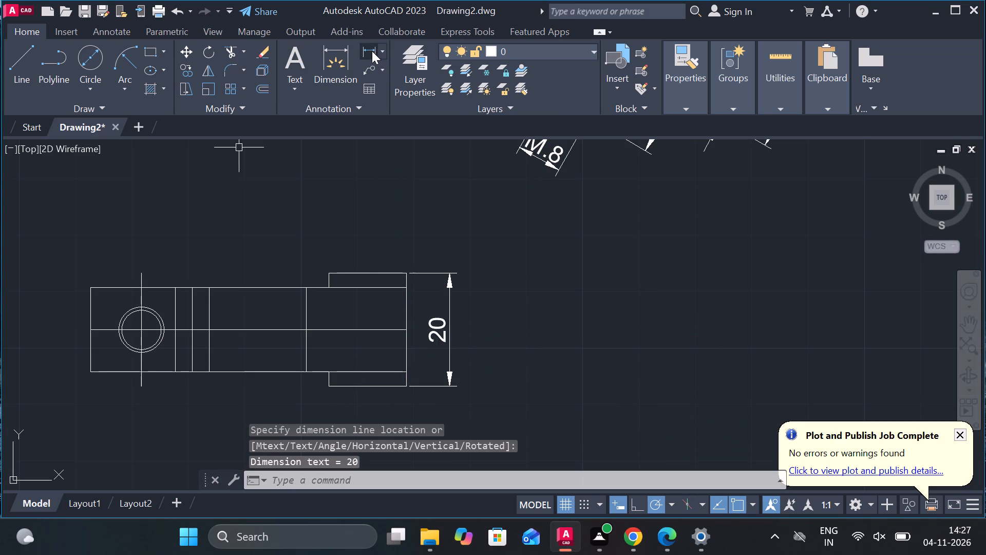
Add a linear dimension above the view from its left edge to the circles' vertical centre line.
left_click(372, 51)
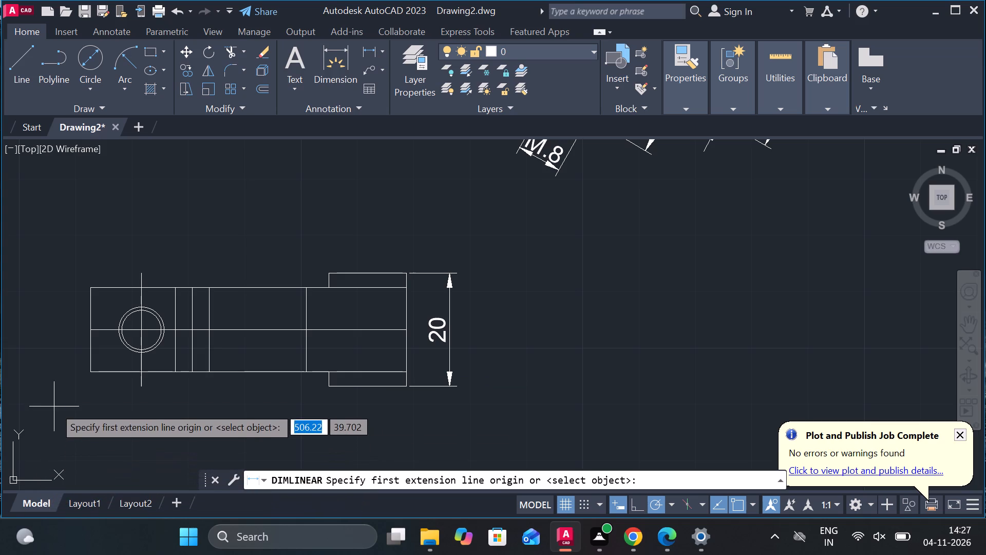
left_click(86, 289)
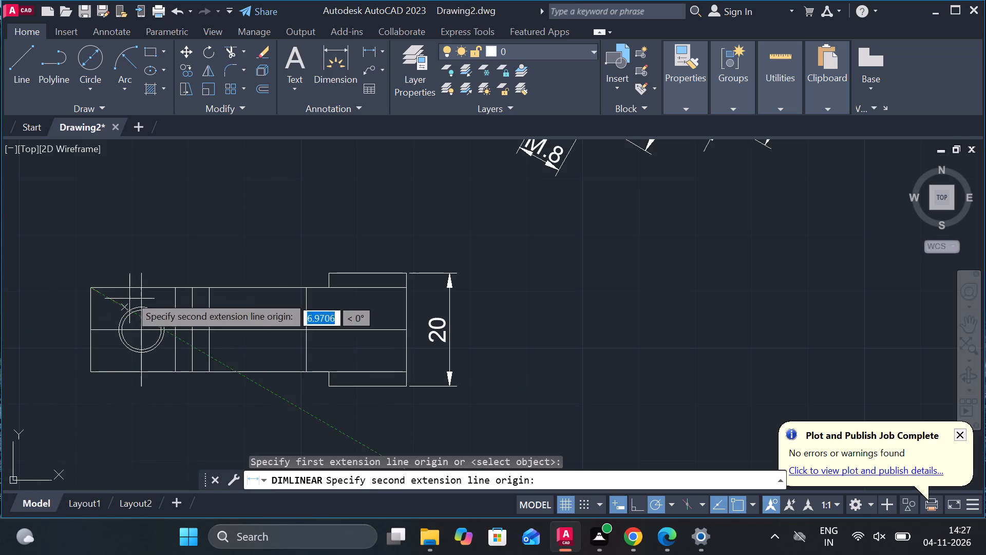
left_click(137, 287)
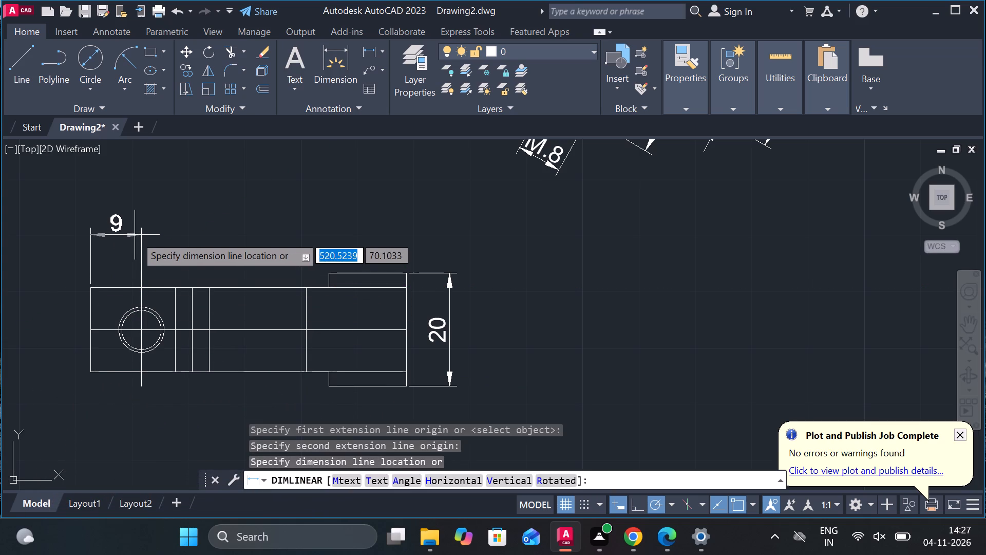
left_click(135, 235)
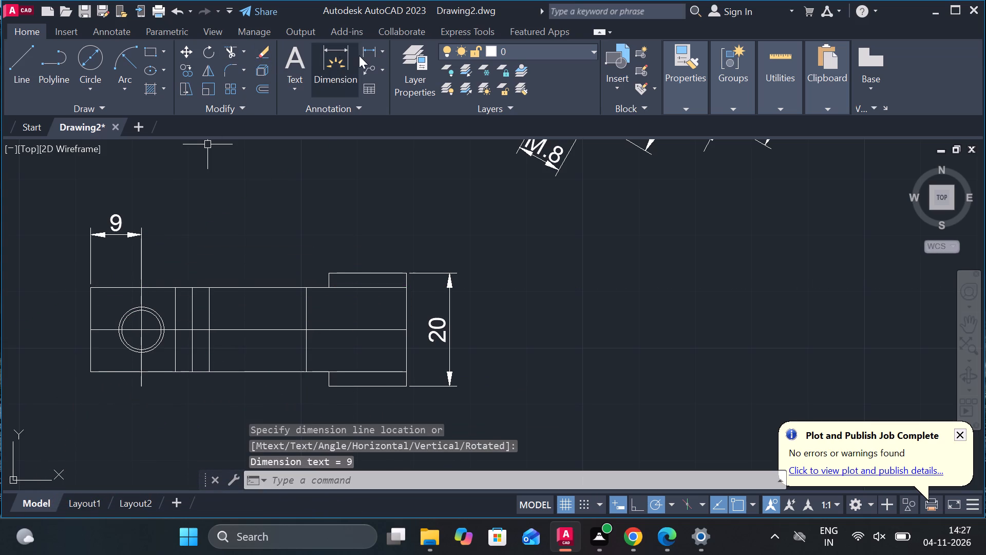
Add a vertical linear dimension for the height of the view's narrower left end.
left_click(372, 54)
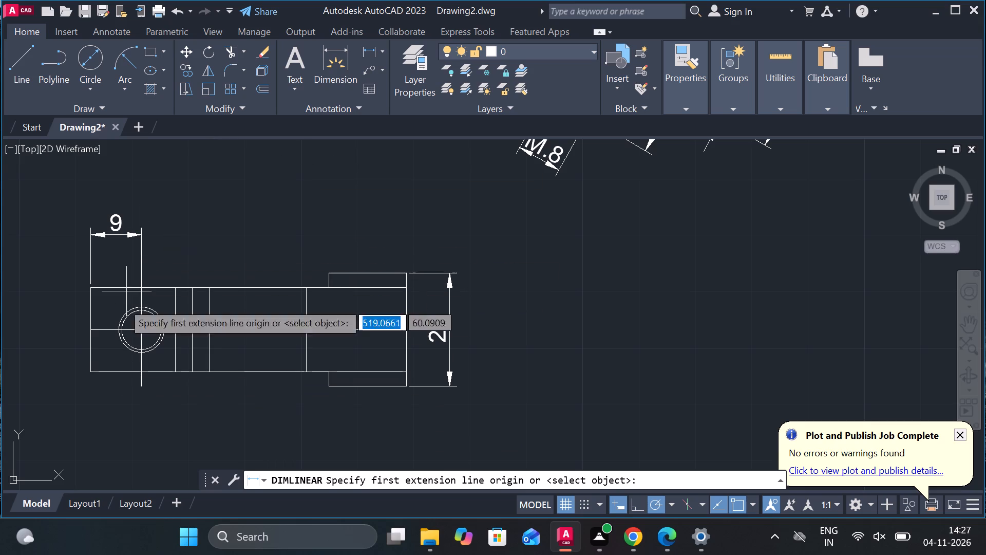
left_click(92, 375)
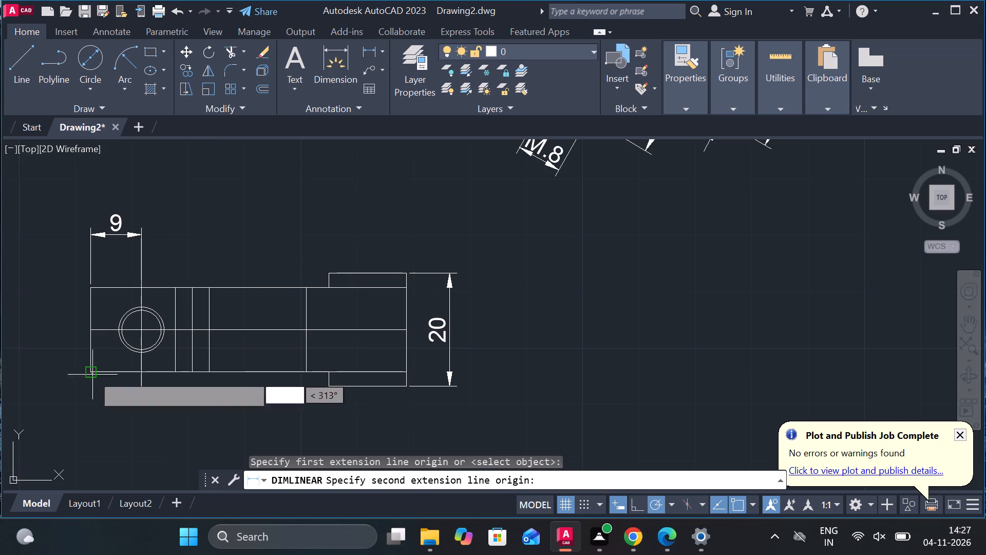
left_click(89, 291)
left_click(65, 297)
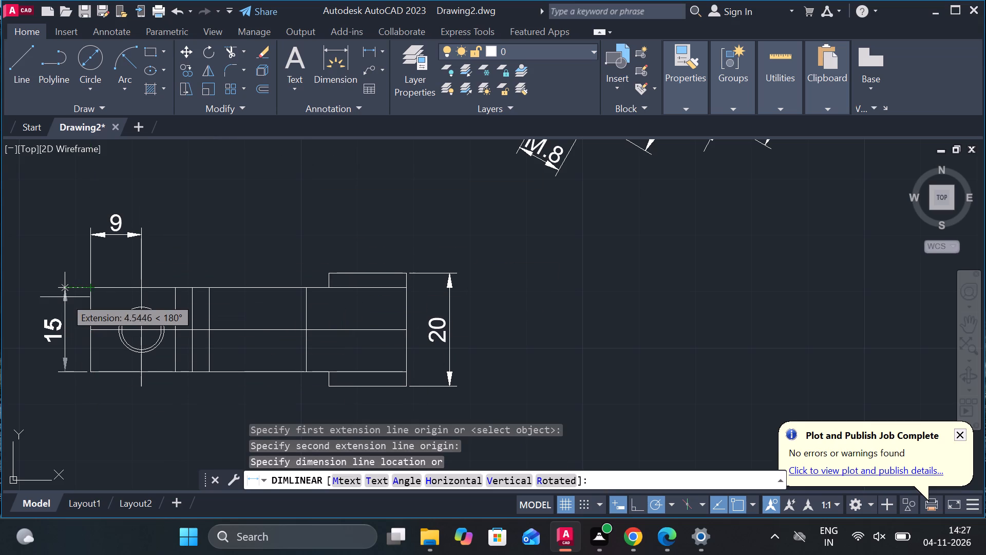
Move the horizontal dimension above the circles closer to the view's top edge.
left_click(127, 235)
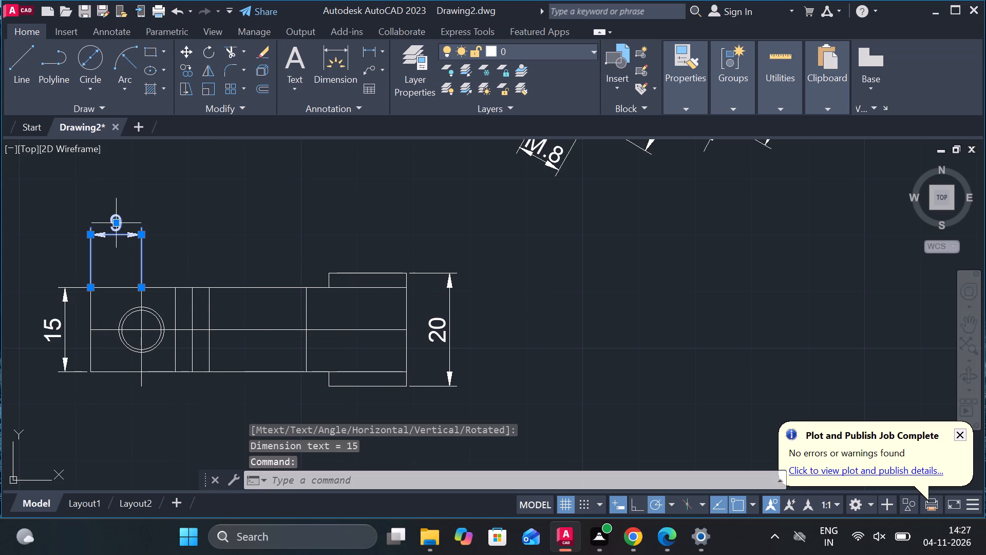
left_click(115, 223)
left_click(115, 254)
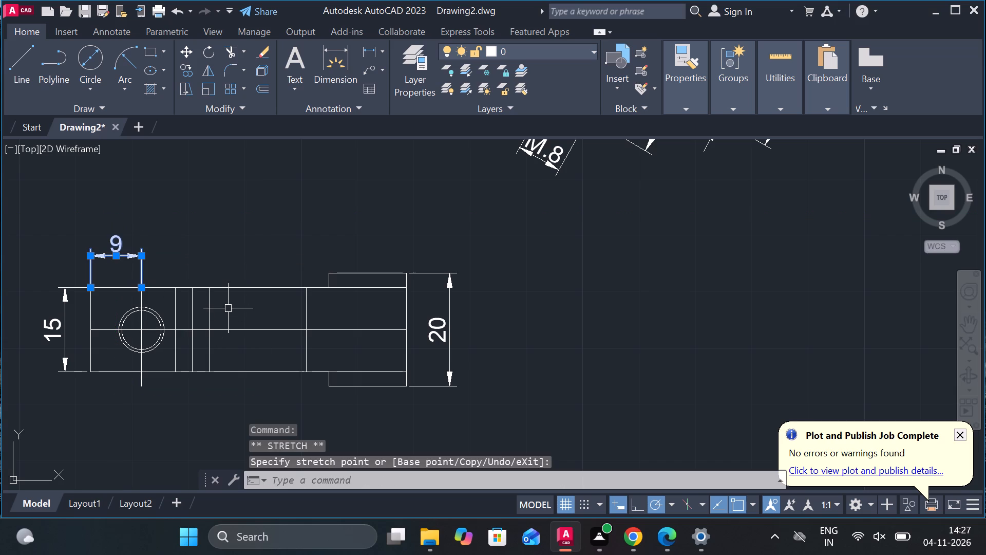
Draw a closed 10 by 10 square with the Line command in the empty area between the assembly drawing and the bracket views.
scroll(365, 391, "down", 2)
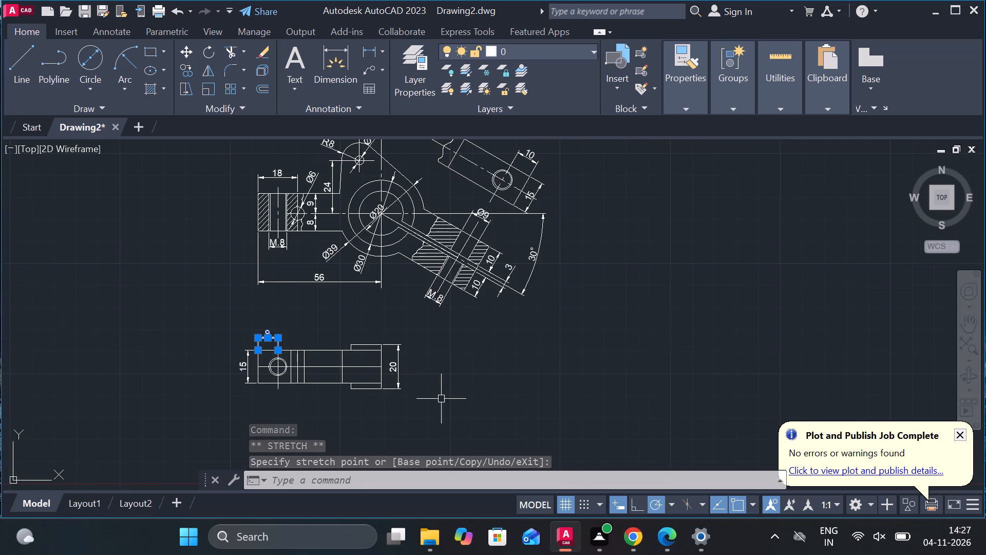
key("Escape")
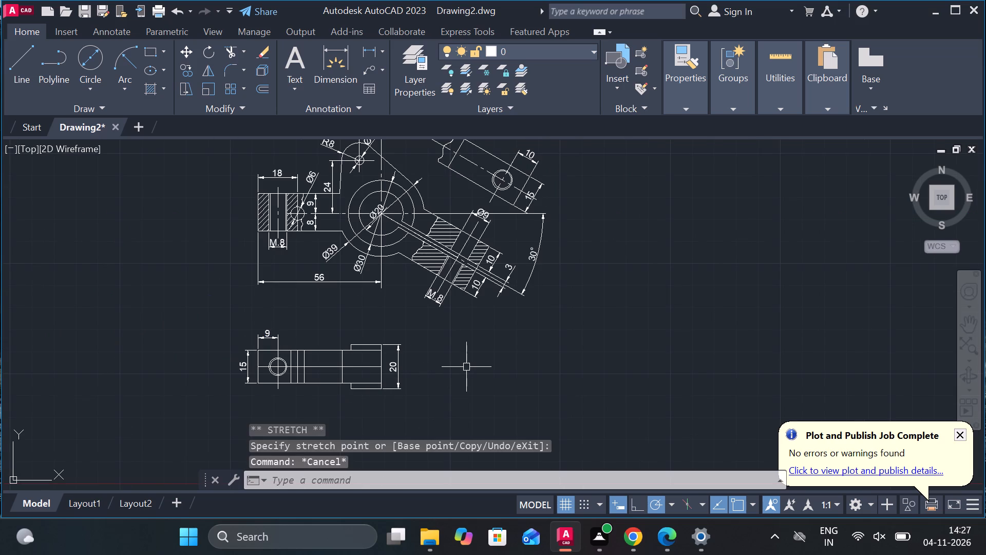
scroll(467, 367, "down", 2)
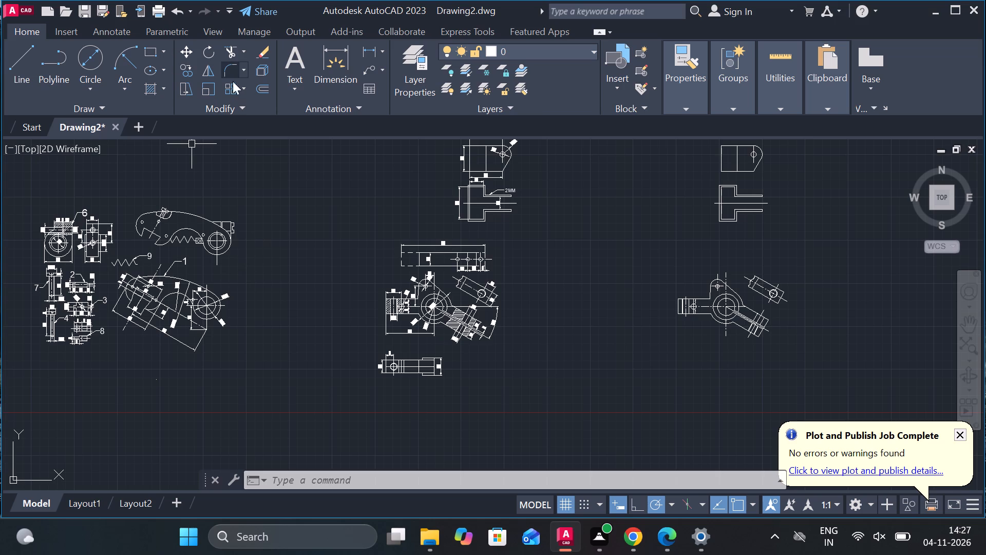
left_click(22, 62)
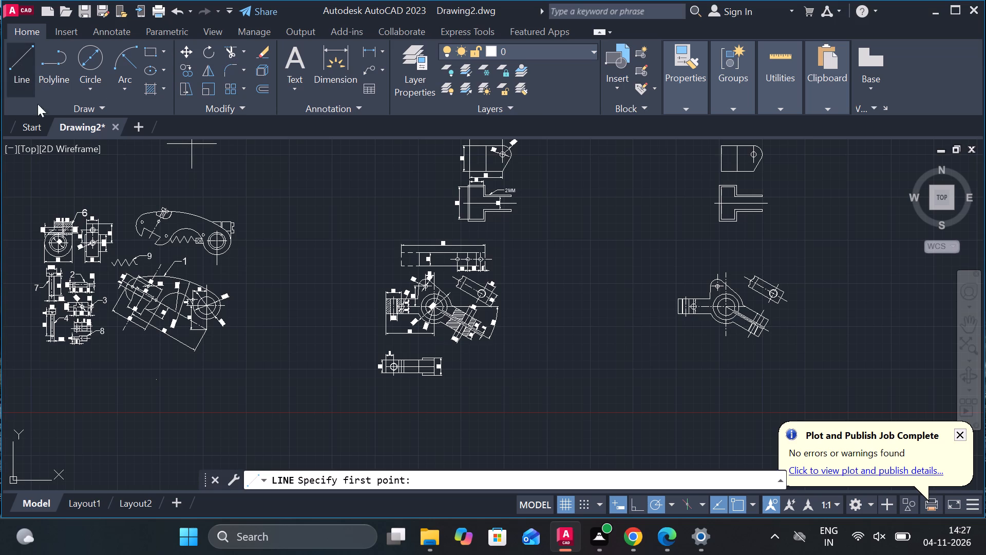
left_click(321, 187)
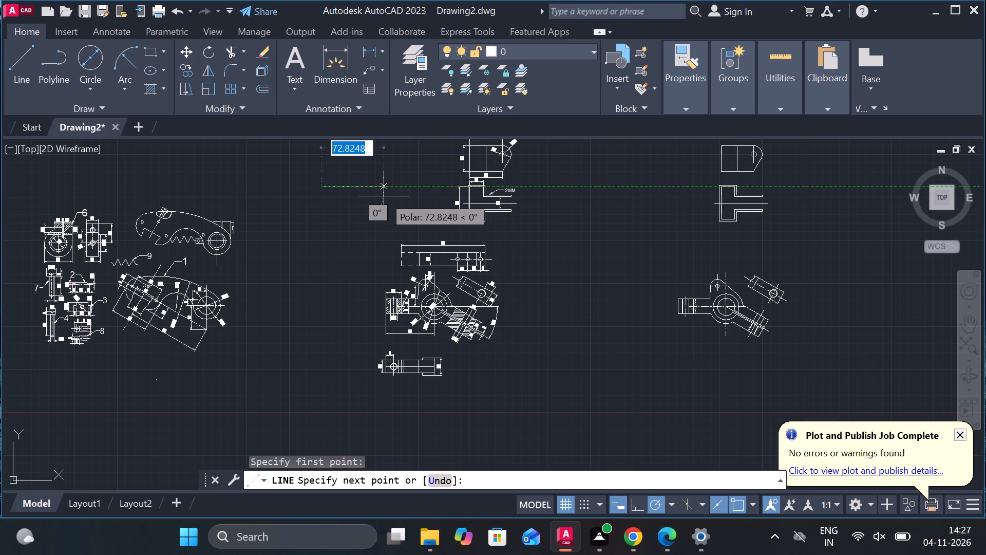
key("1")
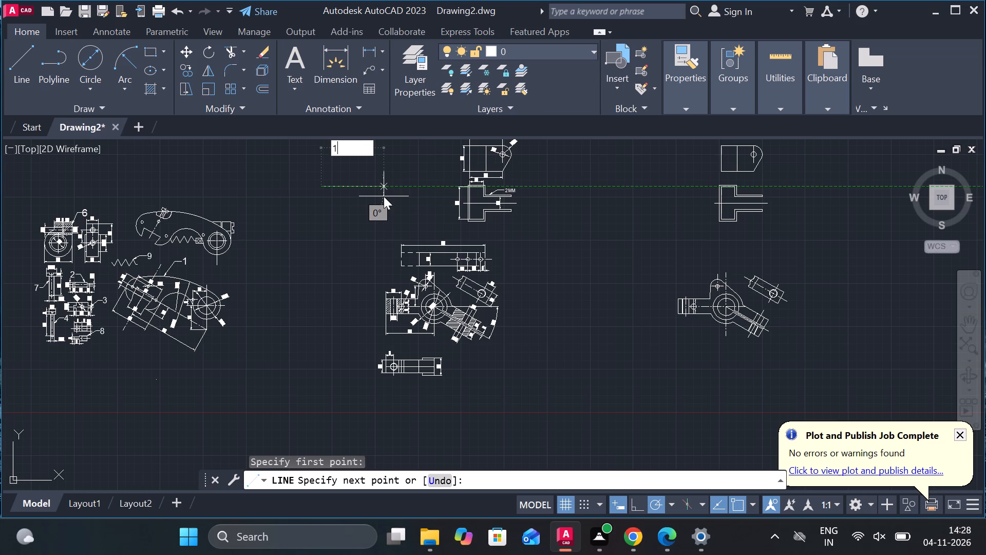
key("0")
key("Return")
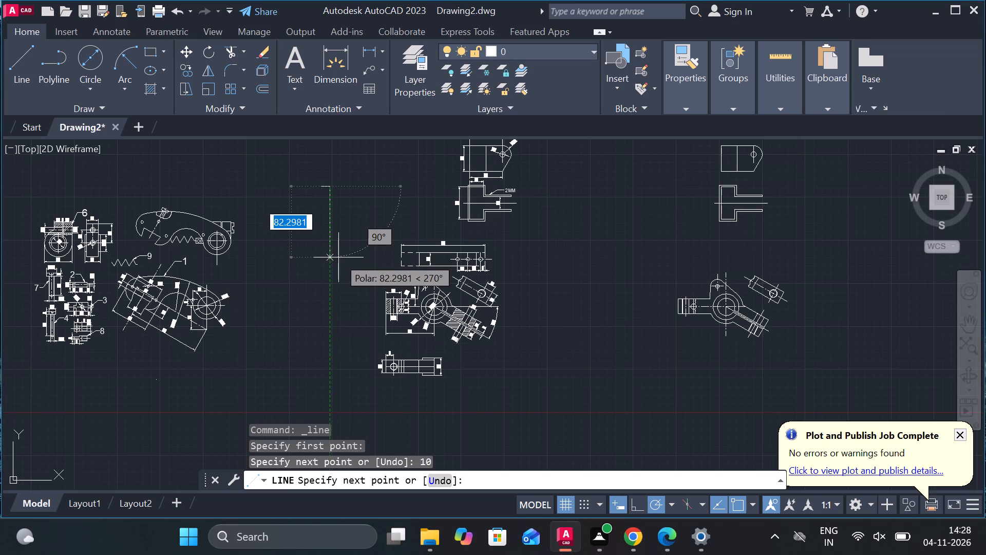
key("1")
key("0")
key("Return")
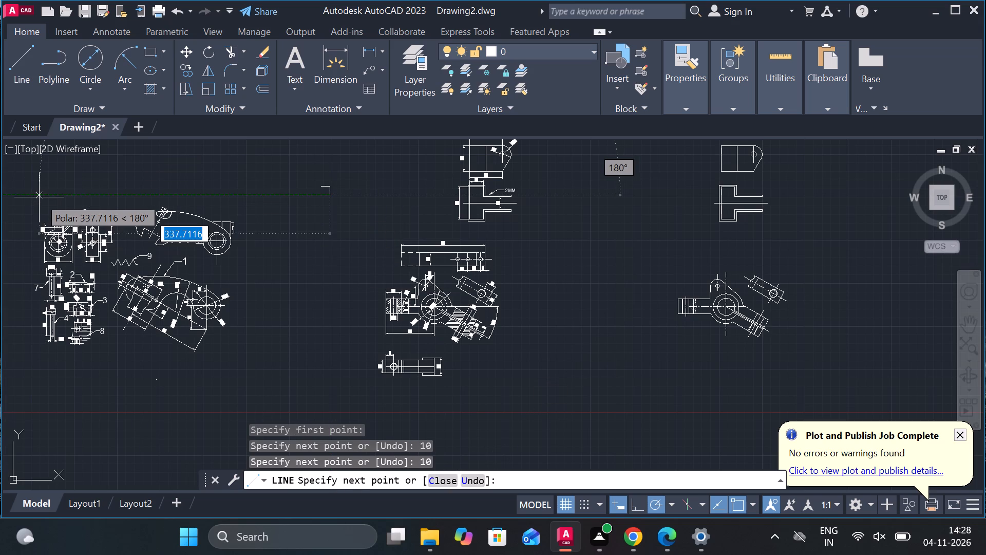
type("10")
key("Return")
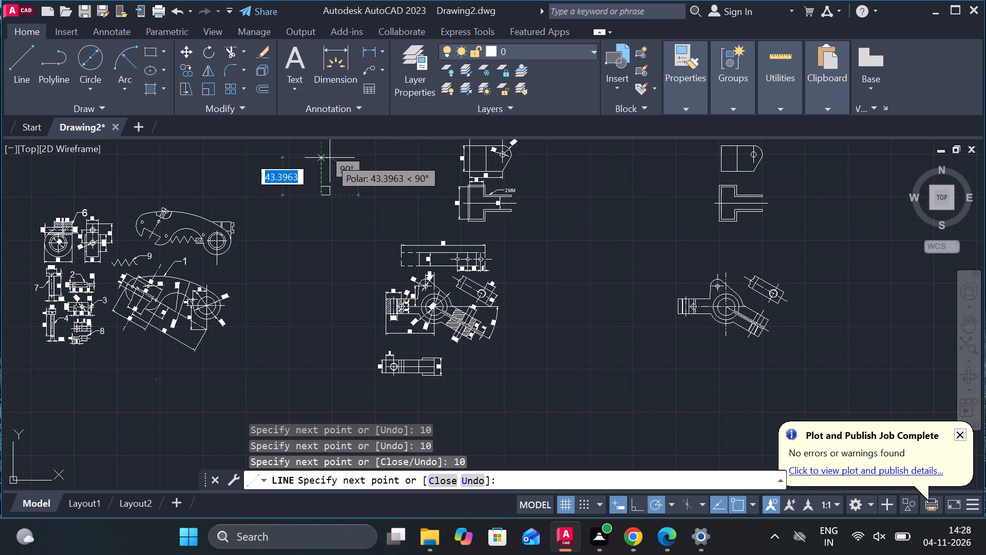
key("c")
key("Return")
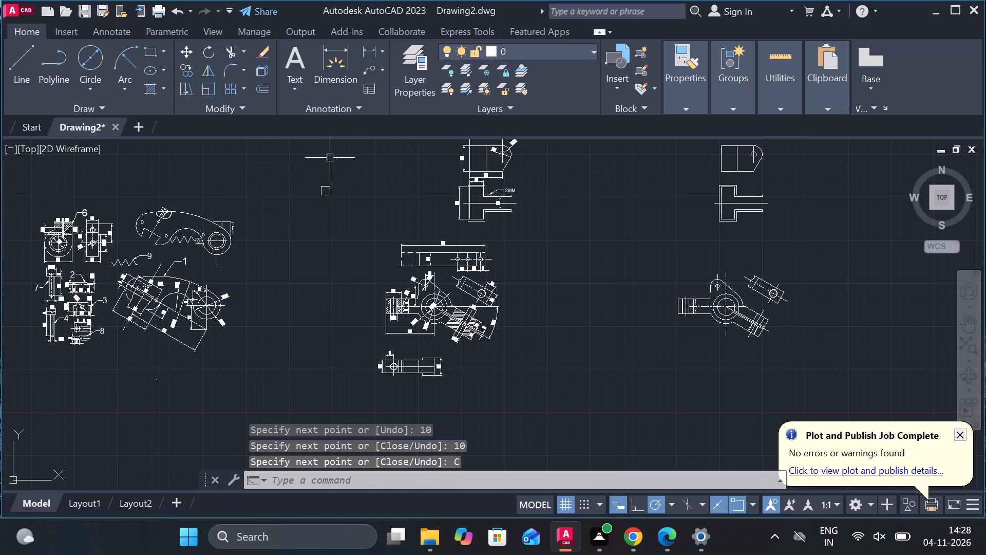
Draw a vertical line through the middle of the square, starting about 10 above its top edge and extending well below it.
scroll(317, 182, "up", 3)
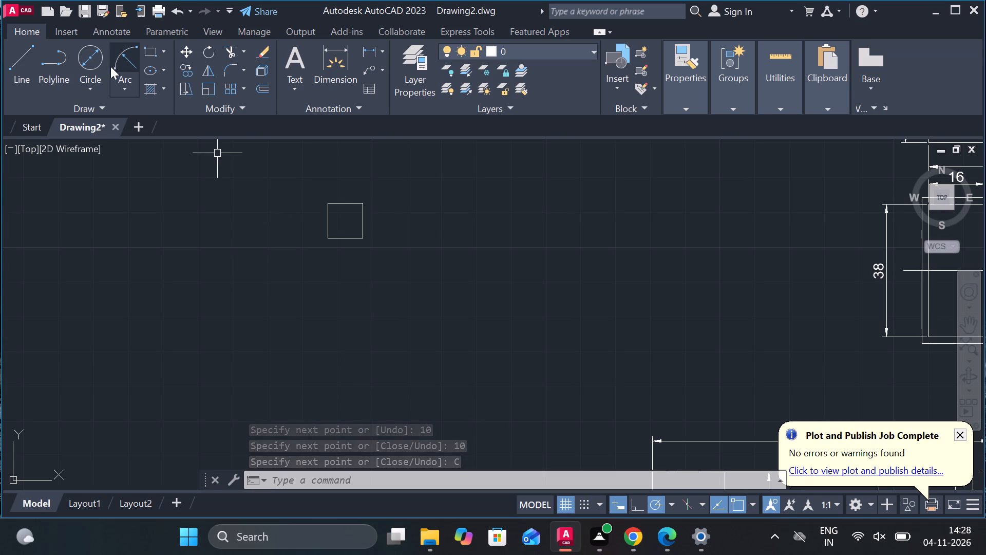
left_click(21, 58)
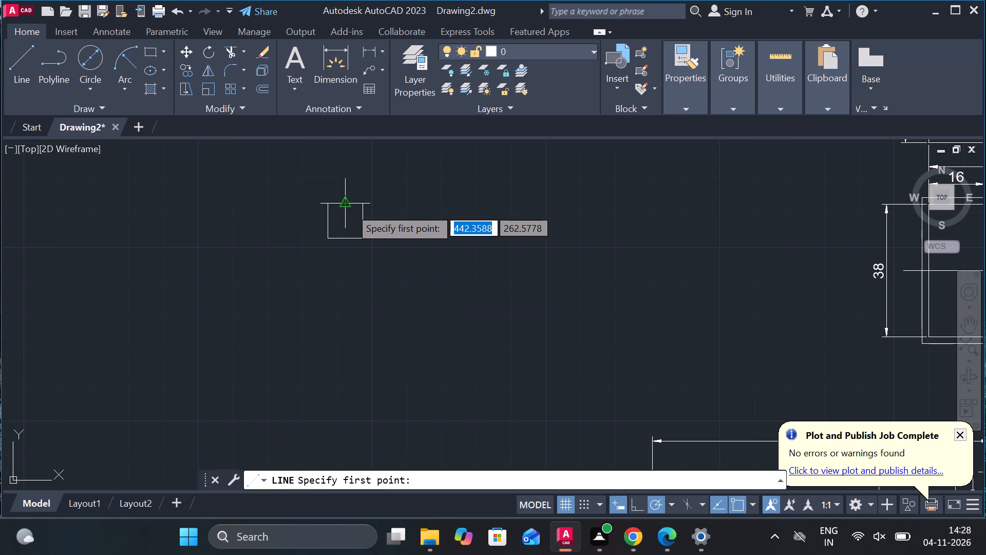
left_click(347, 169)
left_click(346, 315)
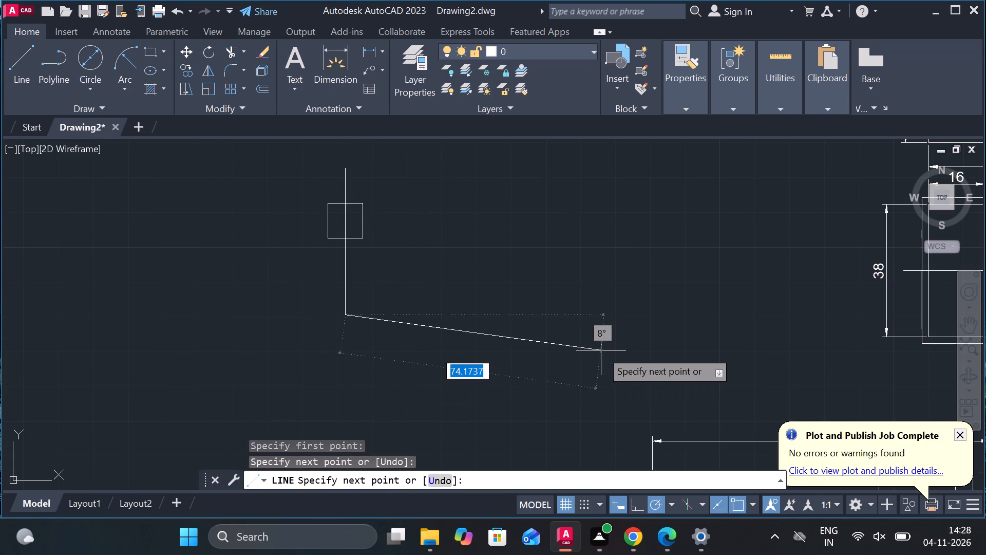
key("Escape")
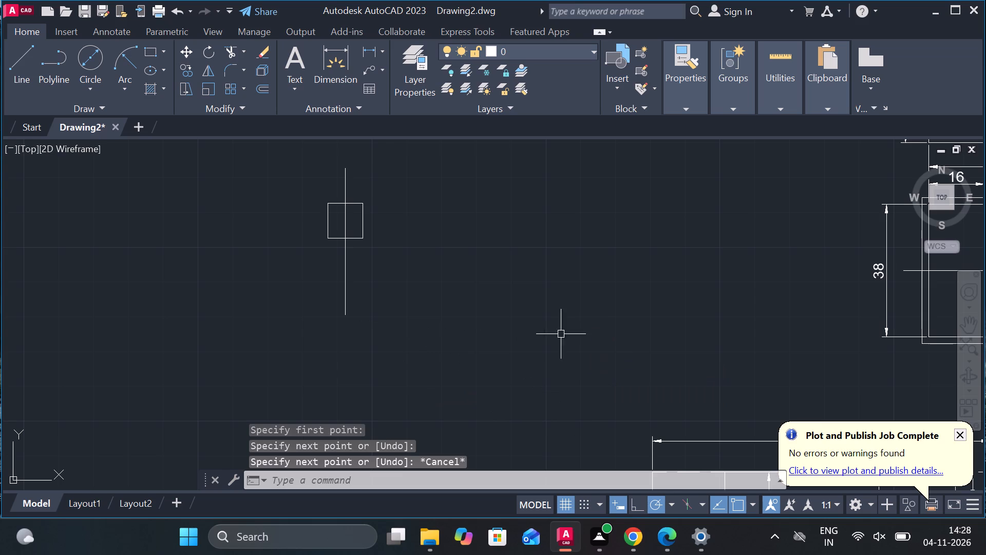
Change the outer two of the three closely spaced vertical lines beside the circles in the lower projected view to the DASHED linetype.
scroll(508, 317, "down", 4)
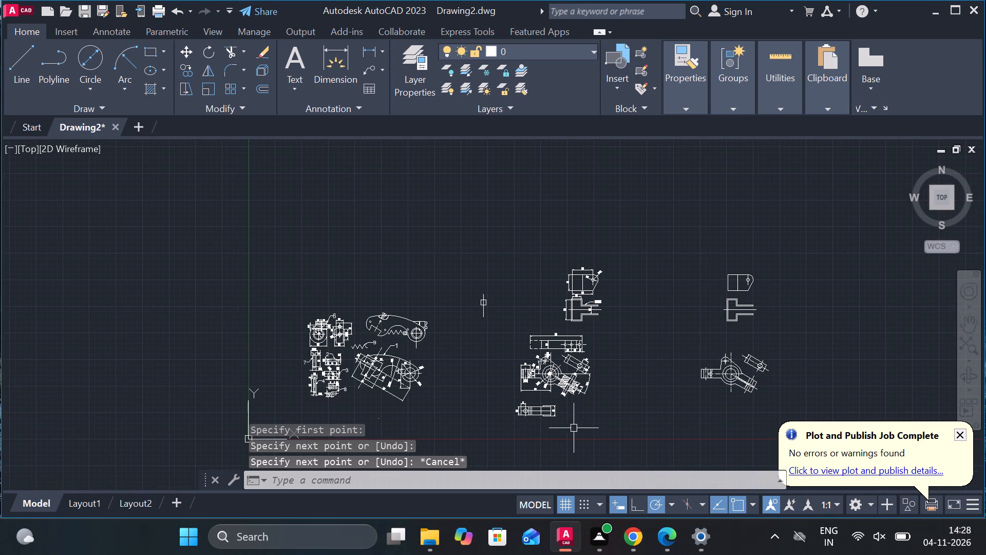
scroll(573, 428, "up", 3)
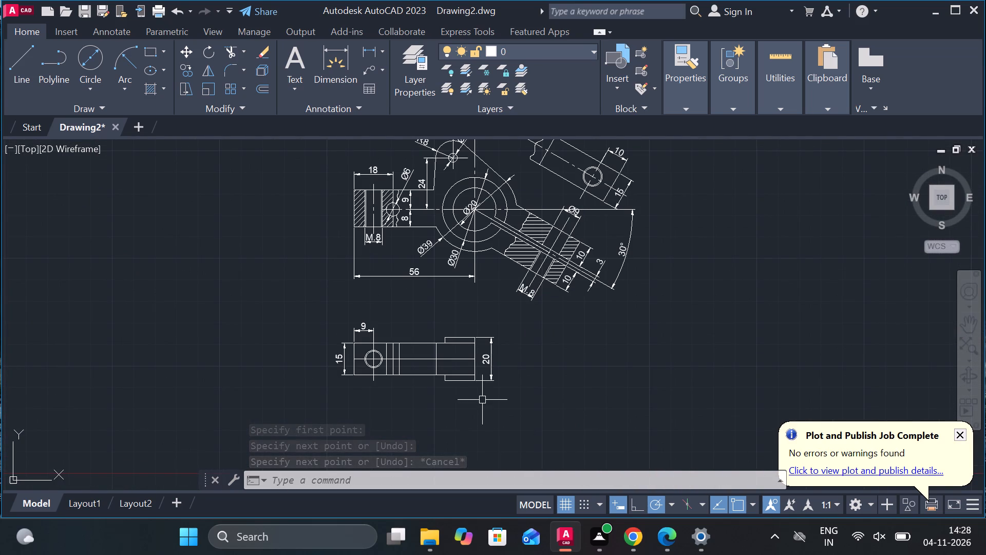
left_click(388, 350)
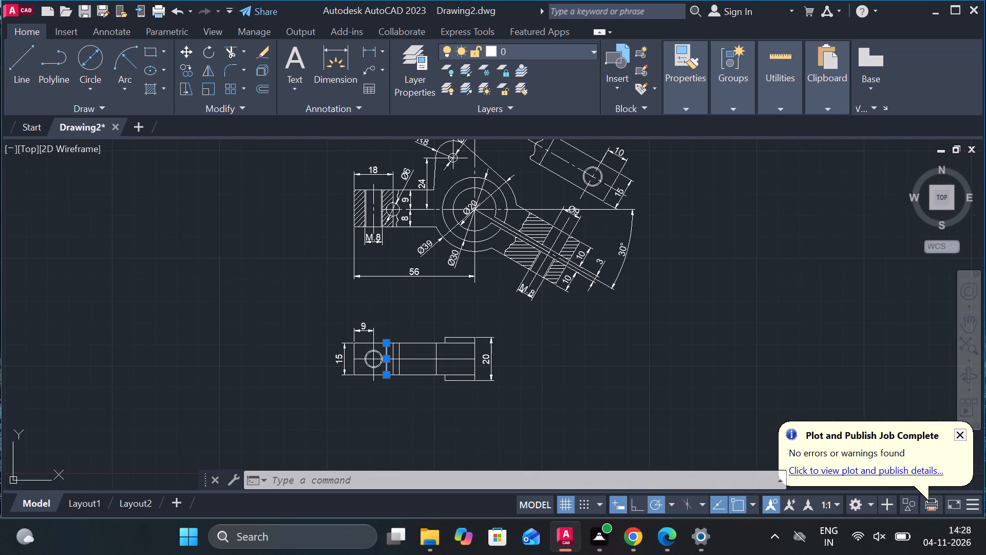
left_click(401, 350)
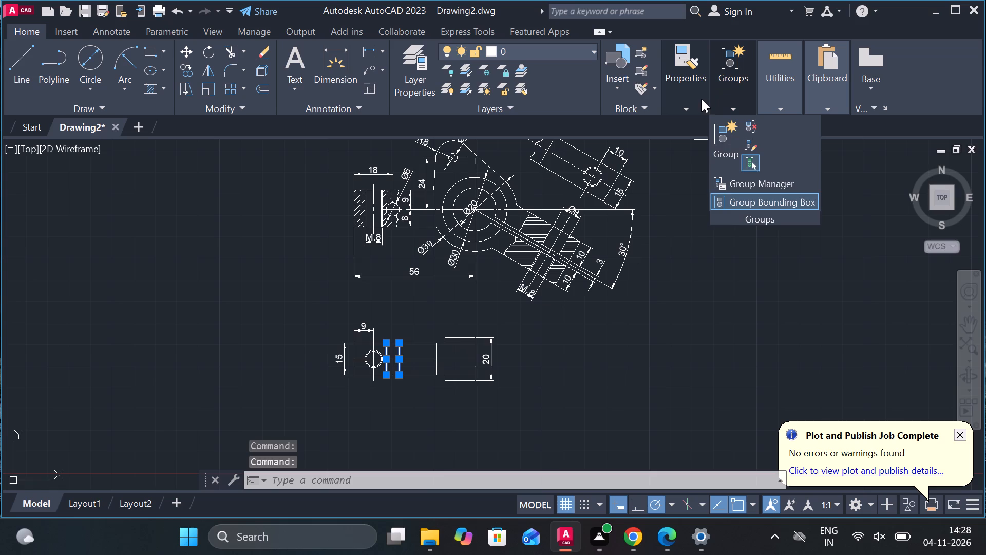
left_click(697, 113)
left_click(783, 166)
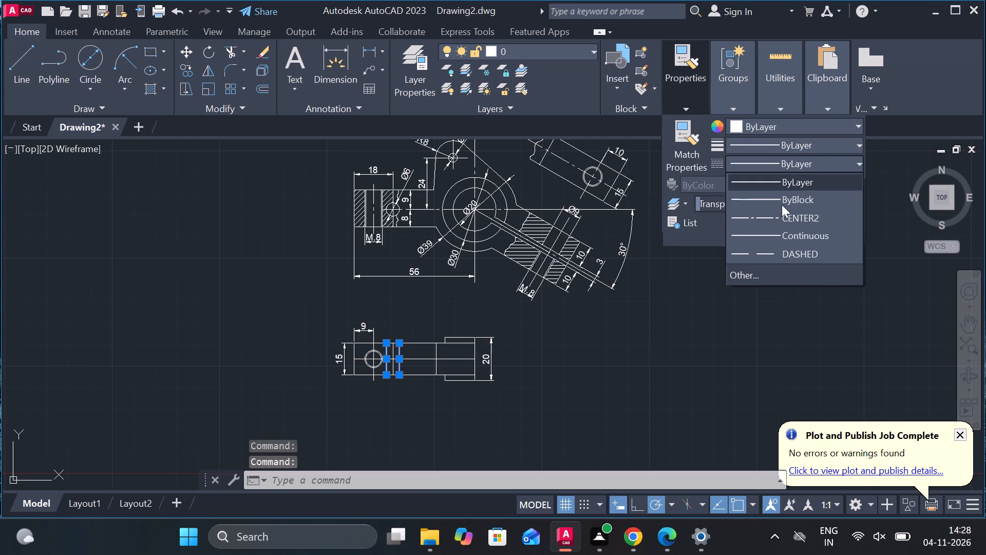
left_click(787, 254)
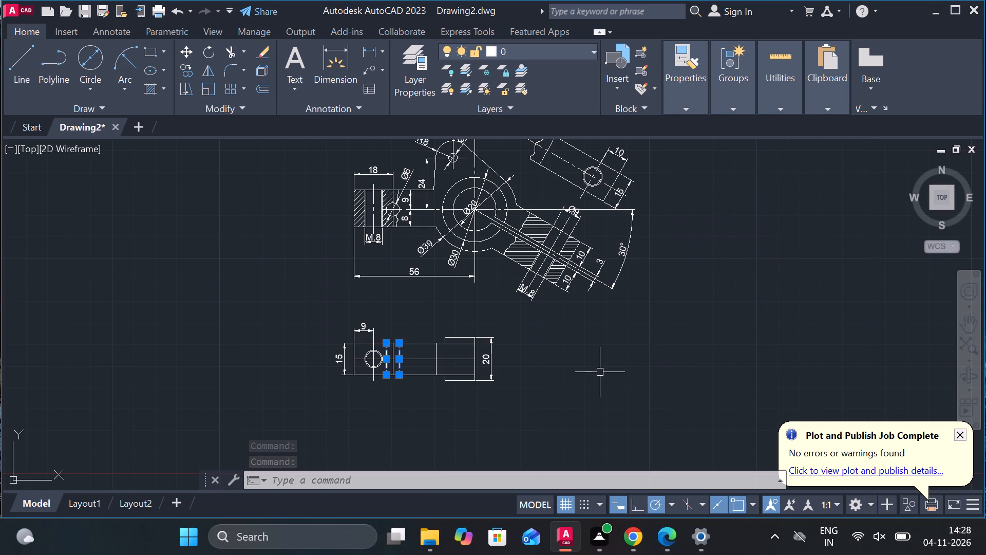
left_click(463, 357)
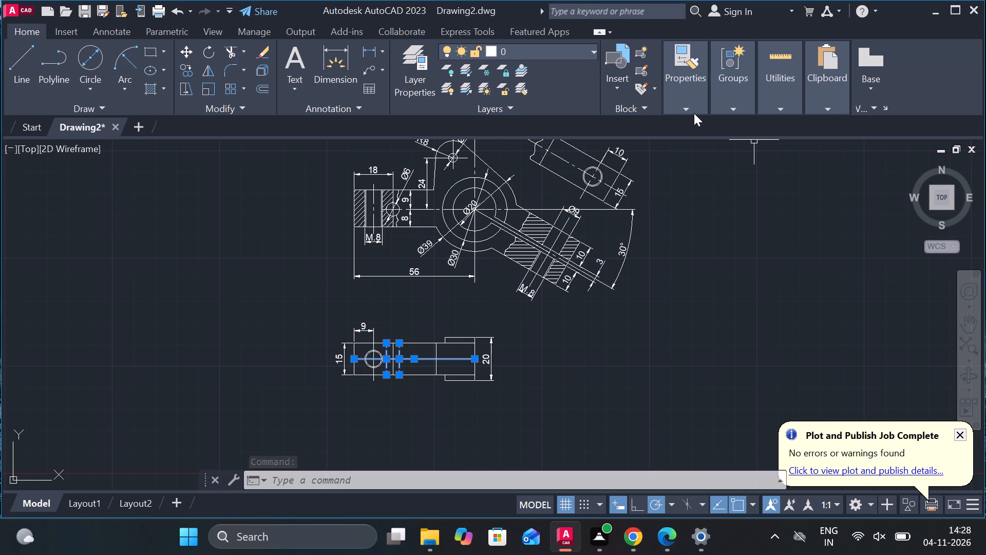
key("Escape")
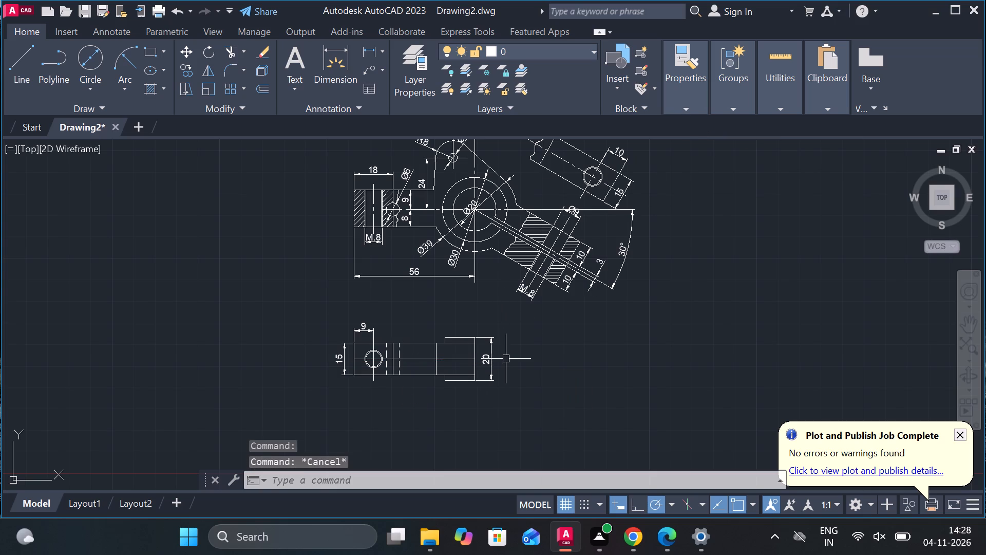
Change the horizontal centre line of the lower projected view to the CENTER2 linetype.
left_click(467, 357)
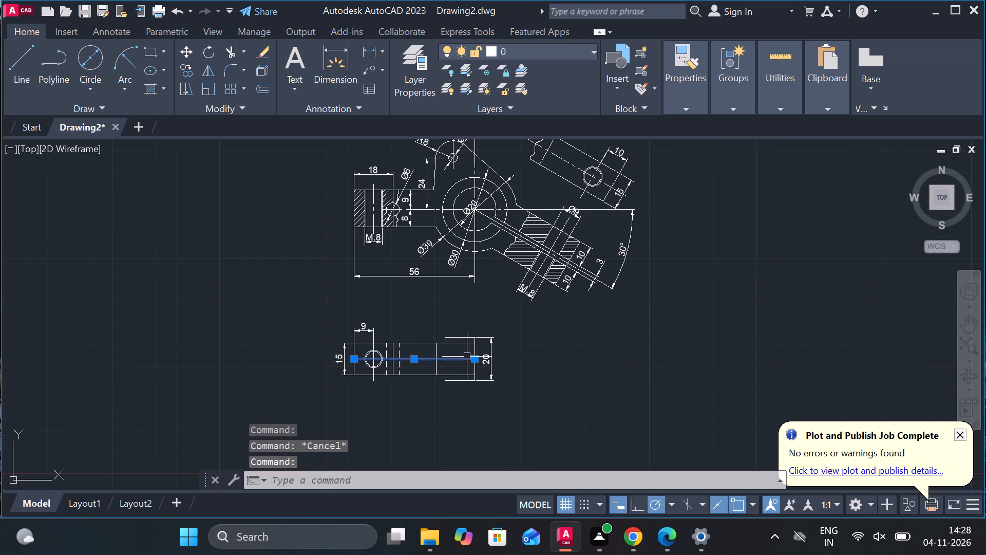
left_click(683, 112)
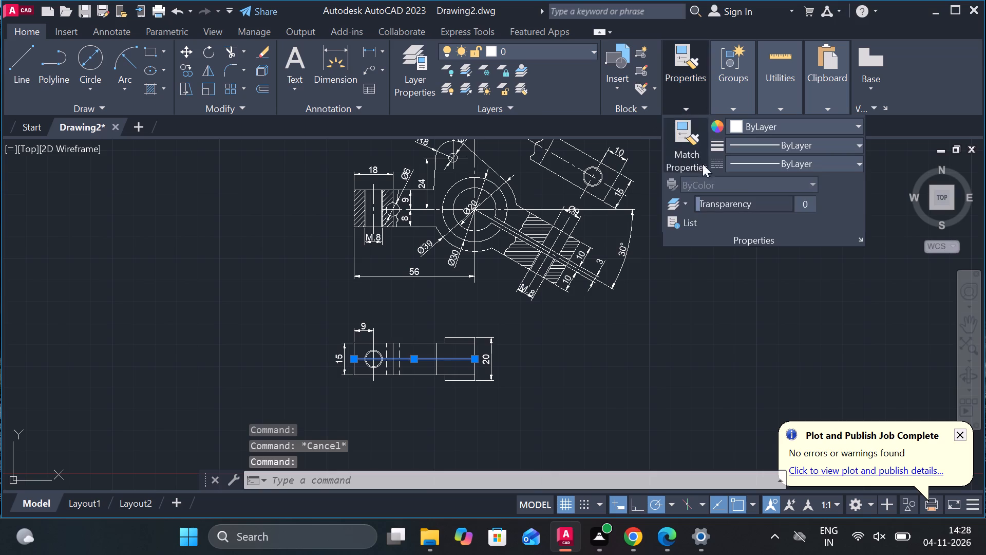
left_click(779, 161)
left_click(788, 218)
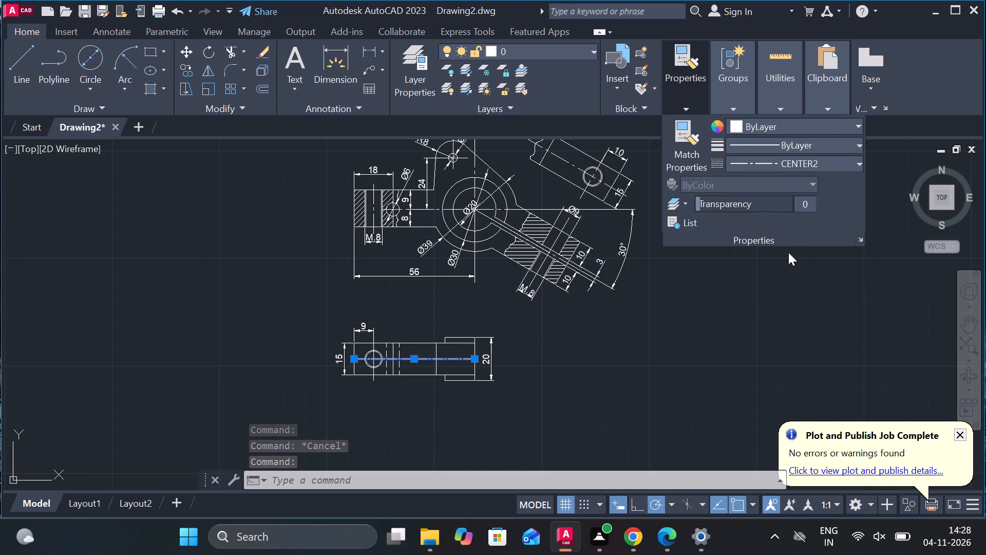
key("Escape")
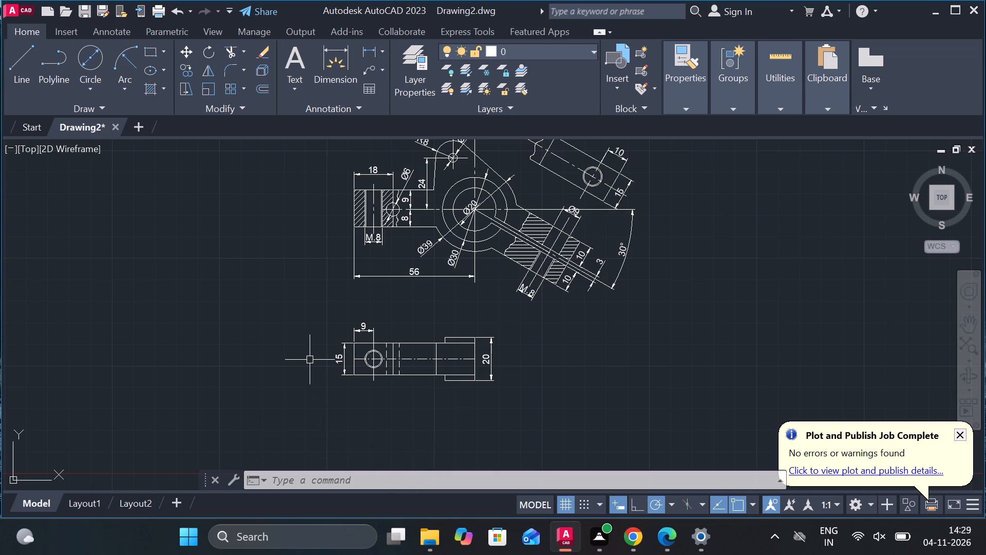
Draw a line from the middle of the square's bottom edge 14 down, 4 to the right, and vertically back up to the bottom edge.
scroll(310, 360, "down", 1)
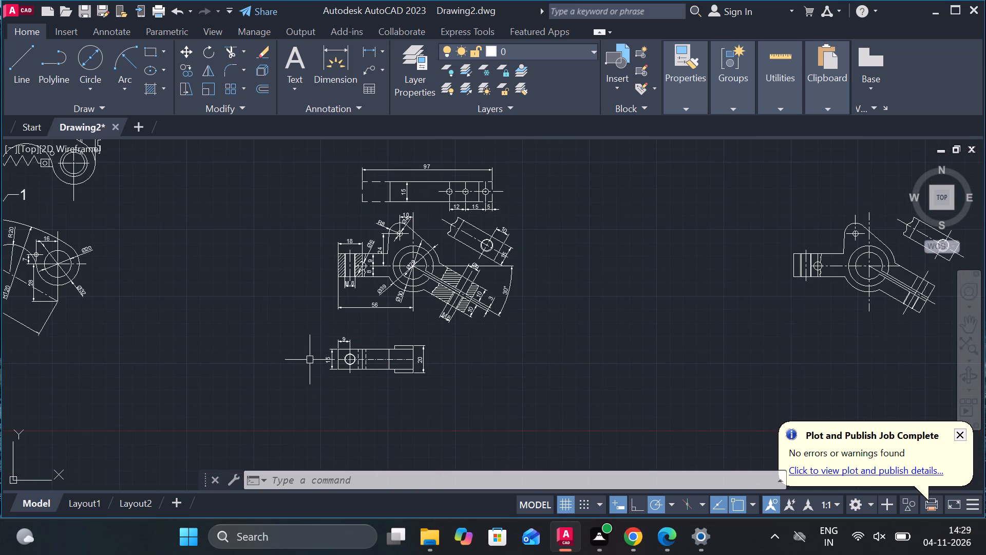
scroll(309, 337, "down", 2)
scroll(259, 205, "up", 2)
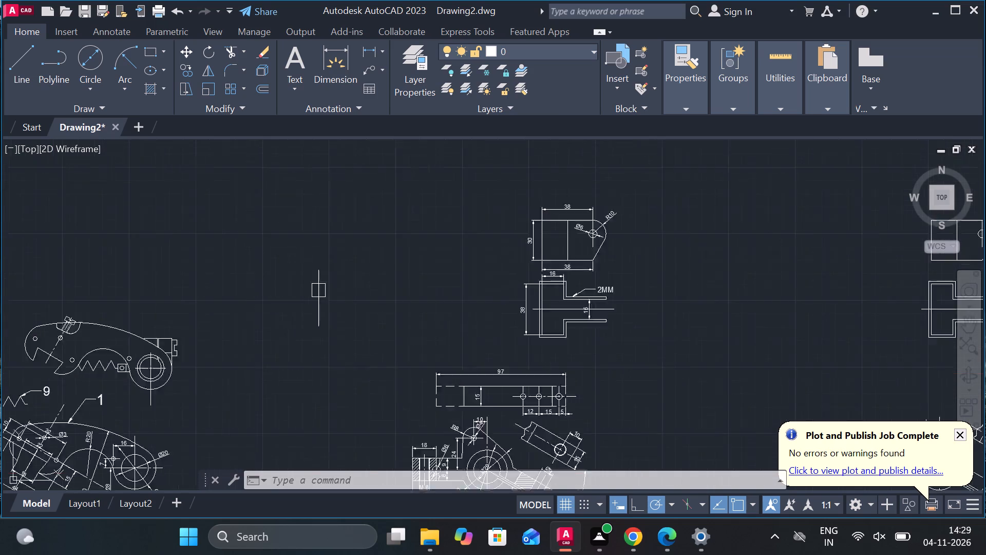
scroll(259, 205, "up", 1)
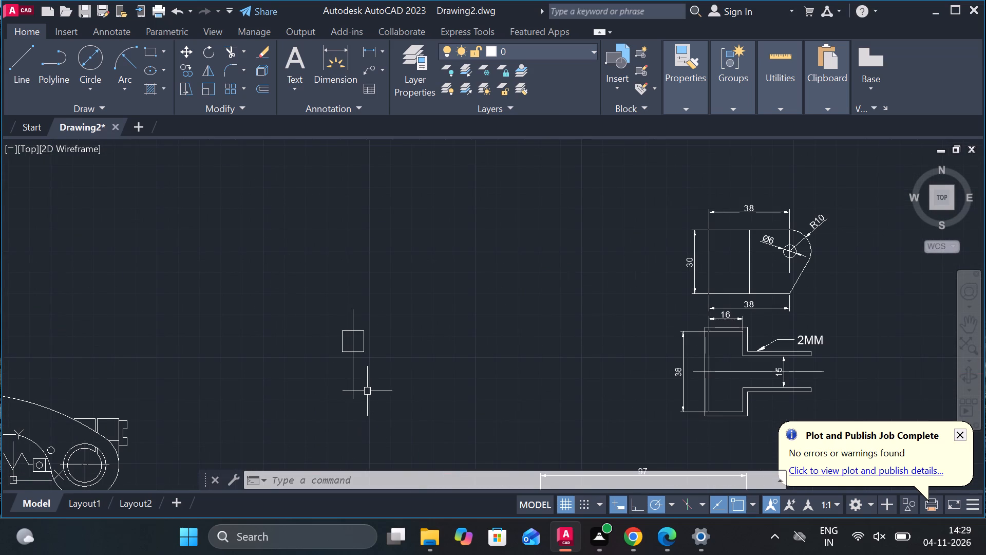
left_click(11, 58)
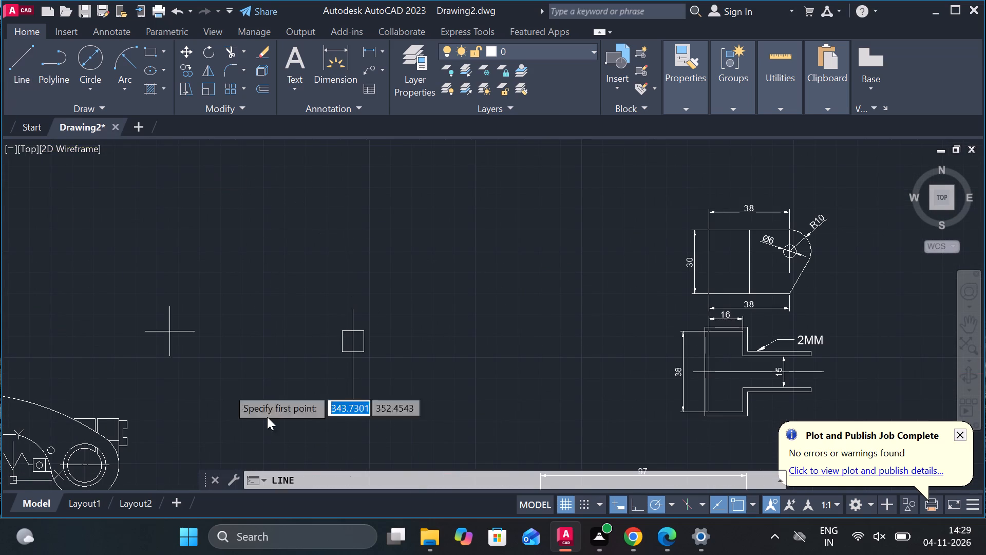
scroll(356, 340, "up", 2)
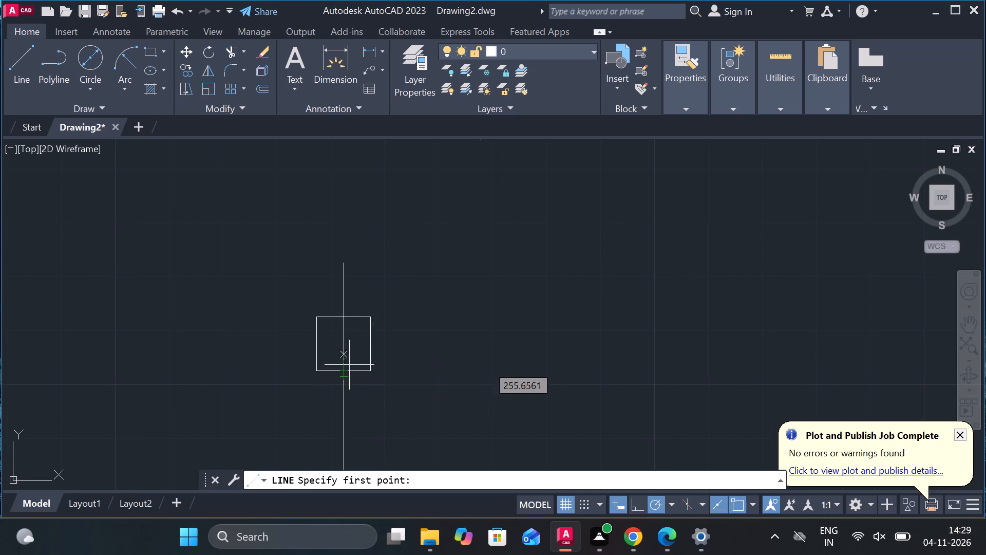
scroll(349, 367, "up", 3)
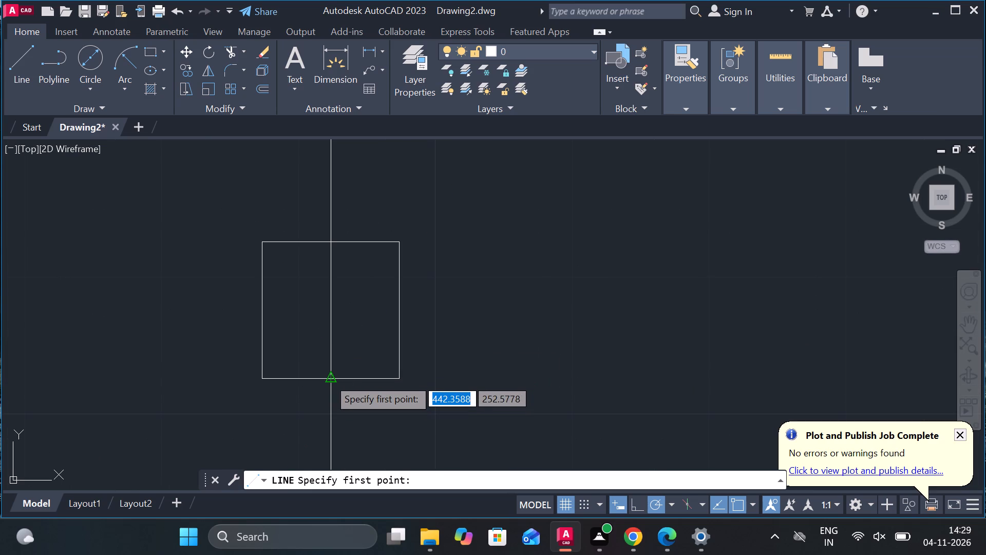
left_click(328, 378)
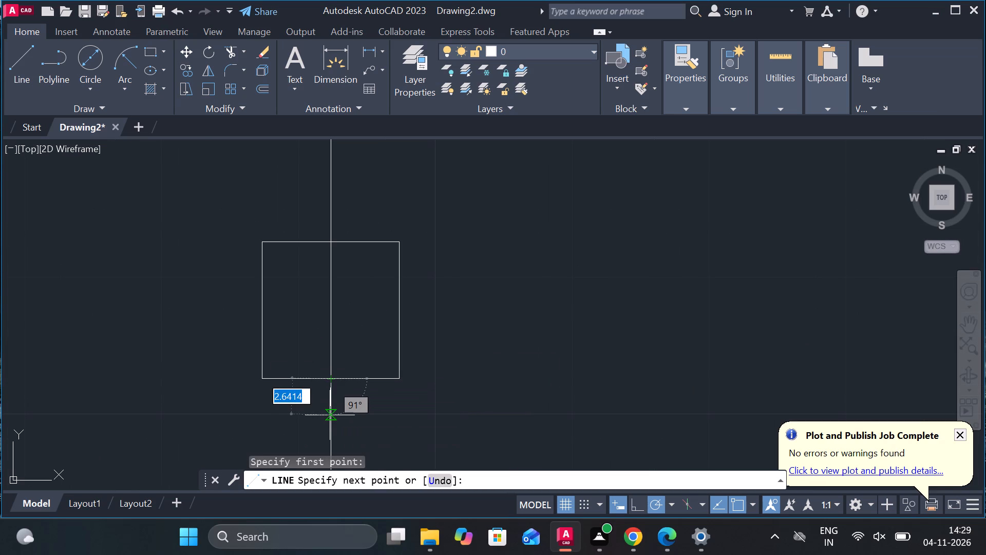
scroll(330, 415, "down", 3)
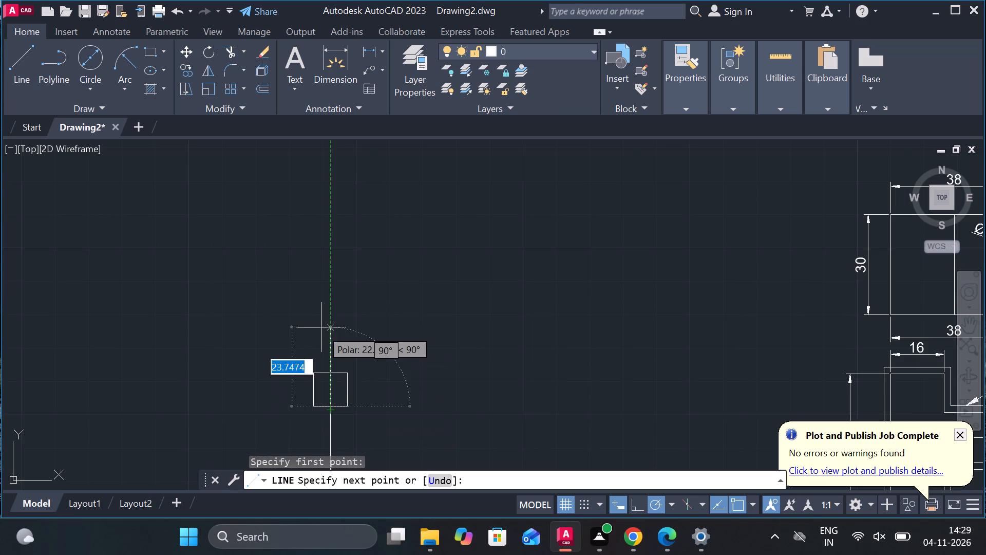
scroll(321, 326, "down", 1)
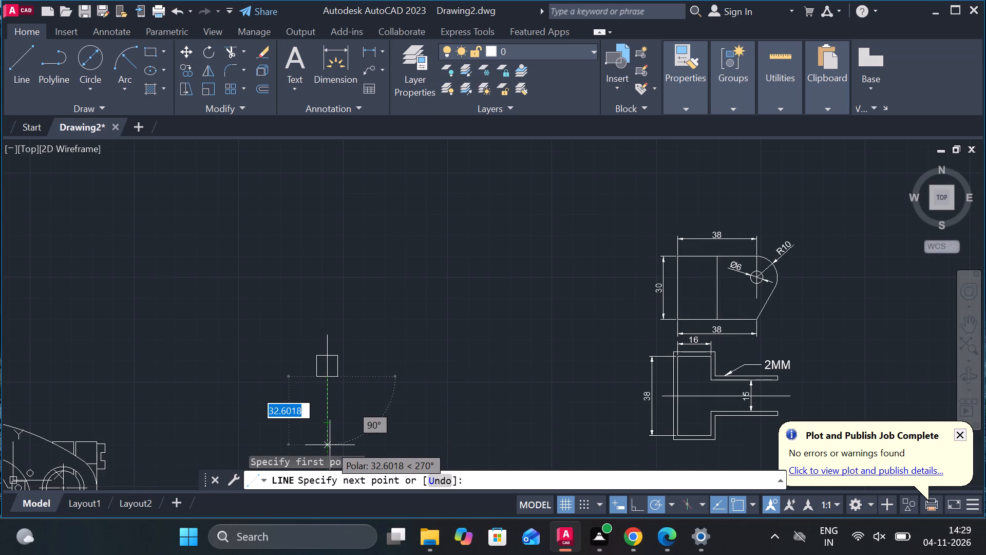
key("1")
key("4")
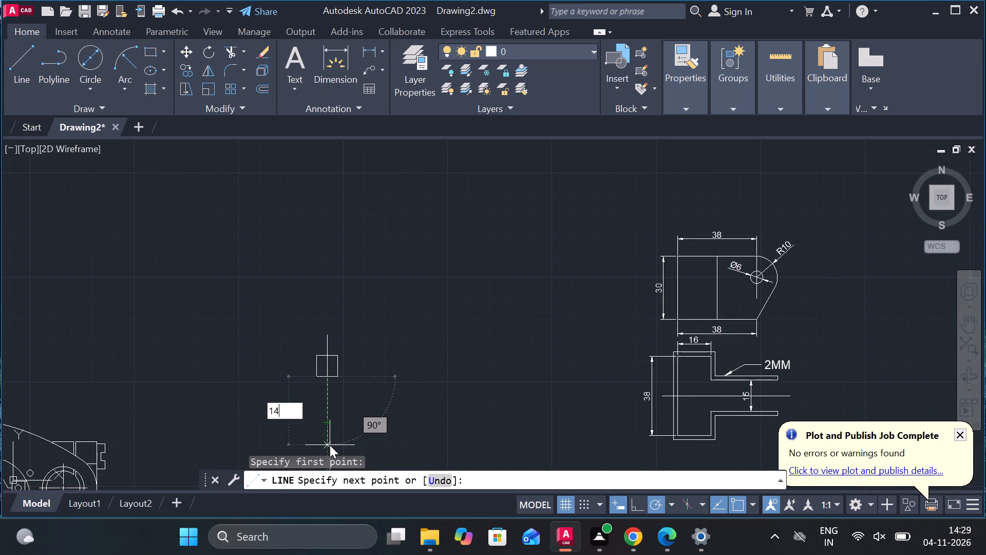
key("Return")
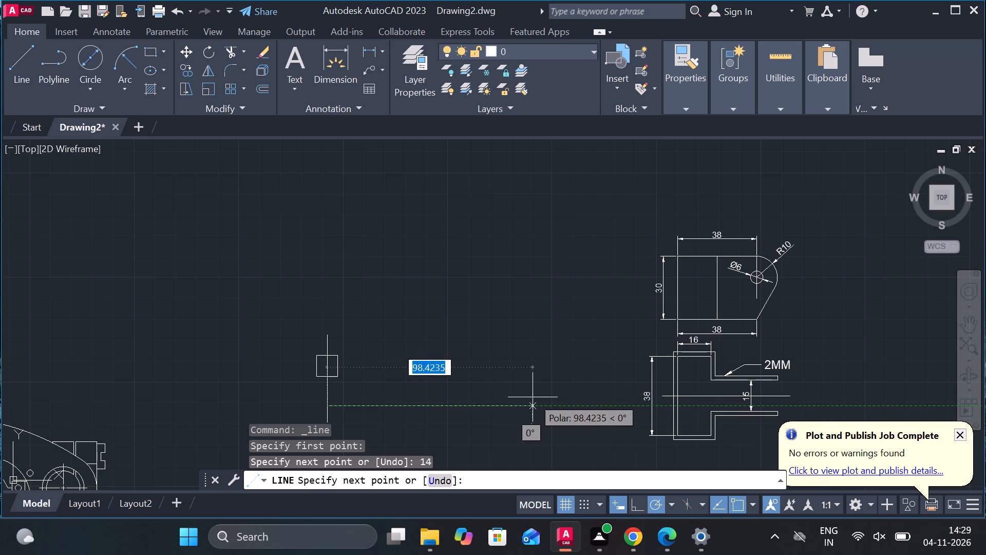
key("4")
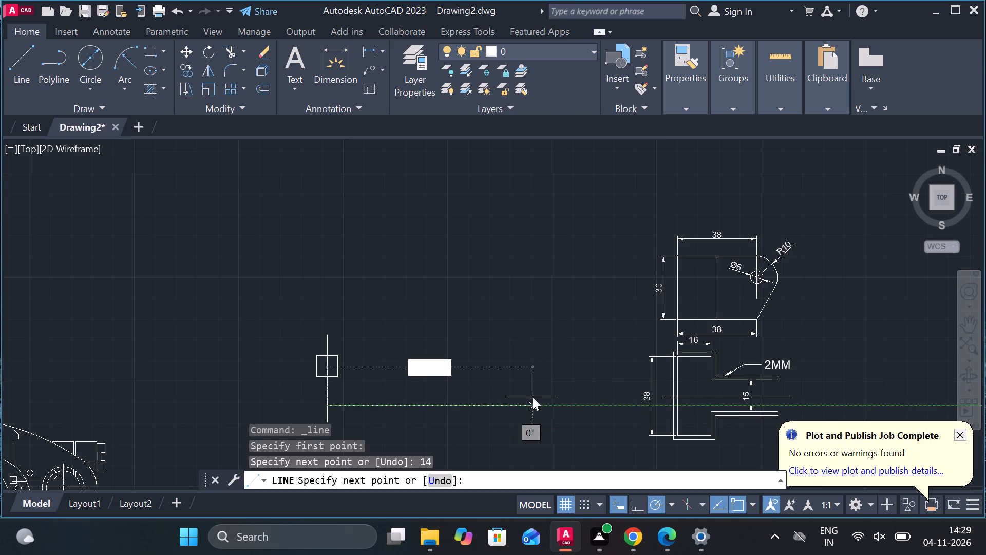
key("Return")
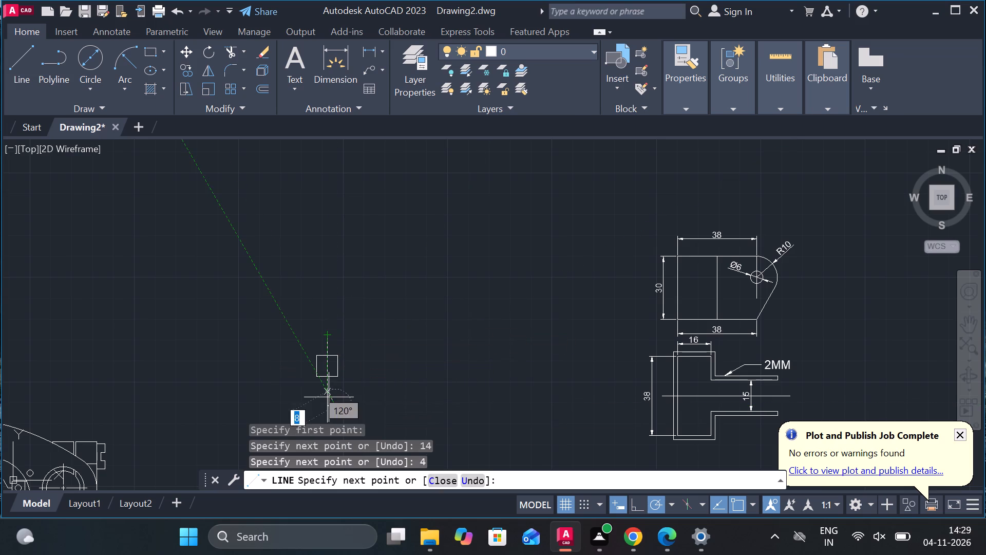
scroll(329, 376, "up", 3)
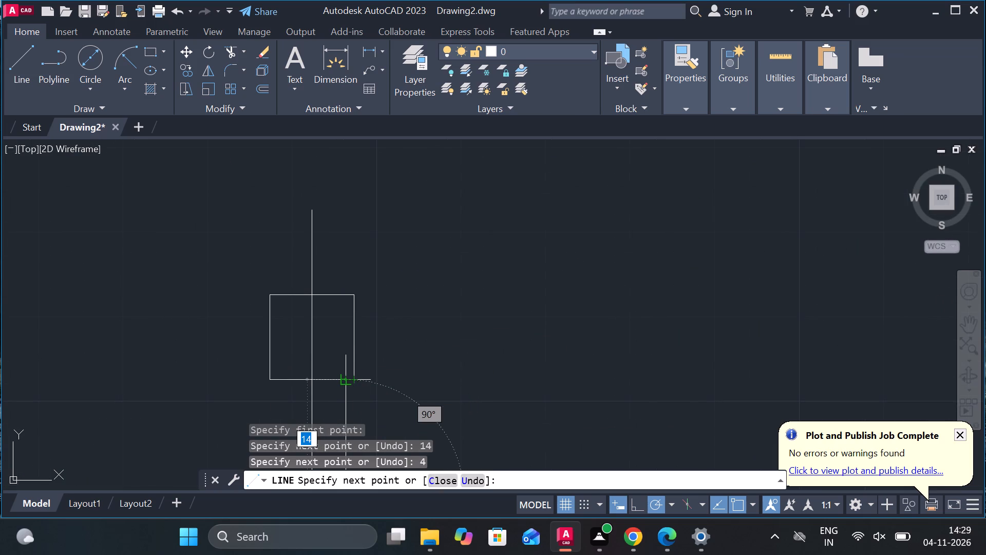
left_click(343, 381)
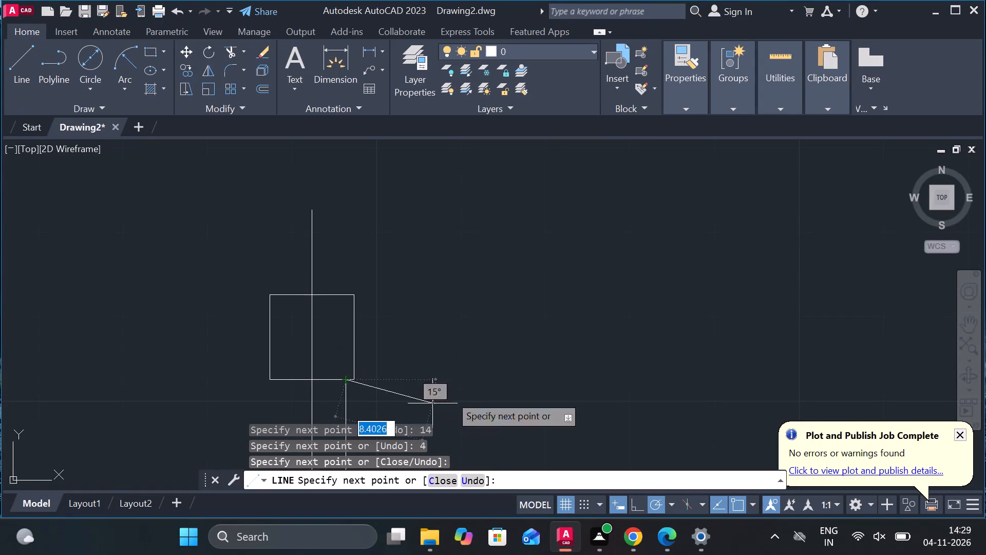
key("Escape")
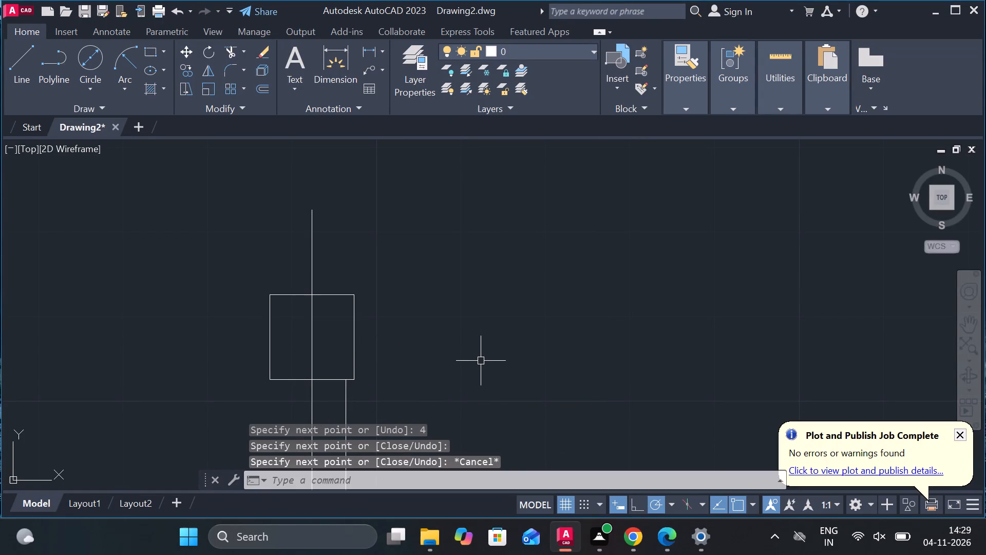
Copy the right vertical line below the square 0.5 inward, toward the centre line.
scroll(375, 388, "down", 1)
scroll(308, 304, "down", 1)
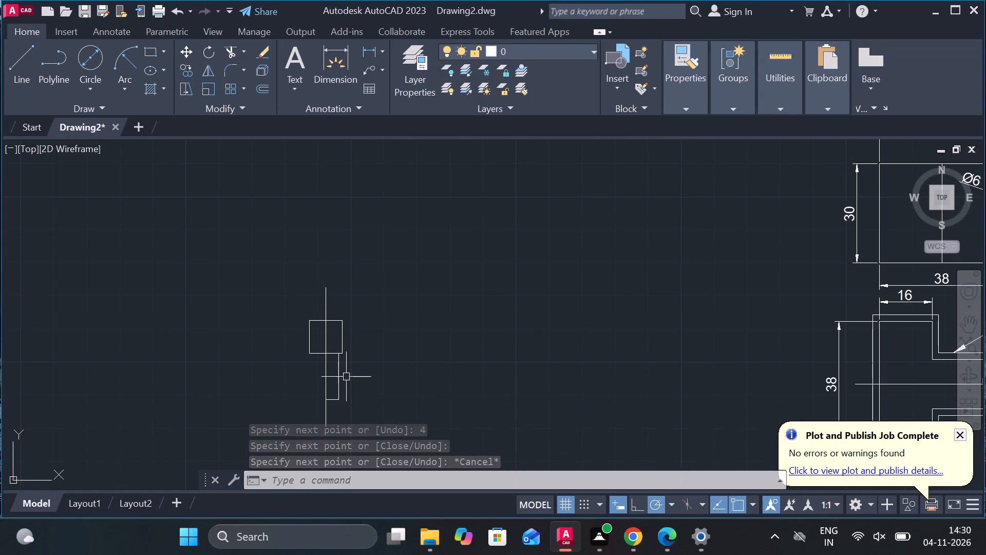
left_click(339, 380)
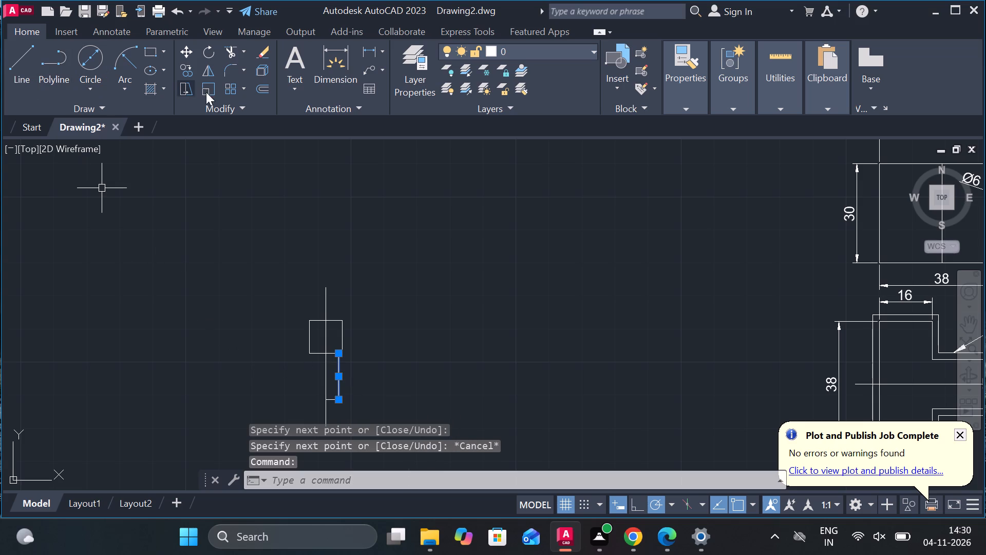
left_click(189, 65)
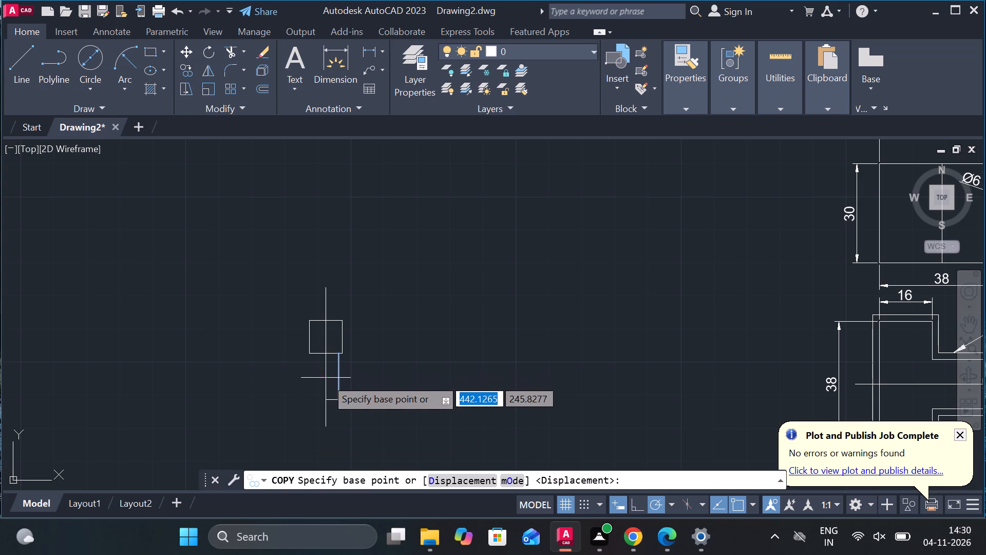
left_click(338, 376)
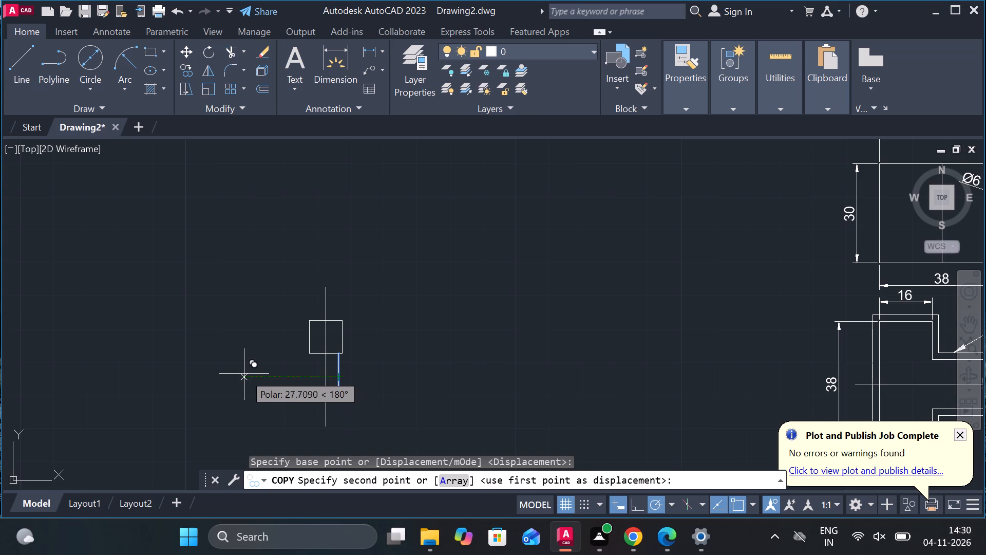
type("0.")
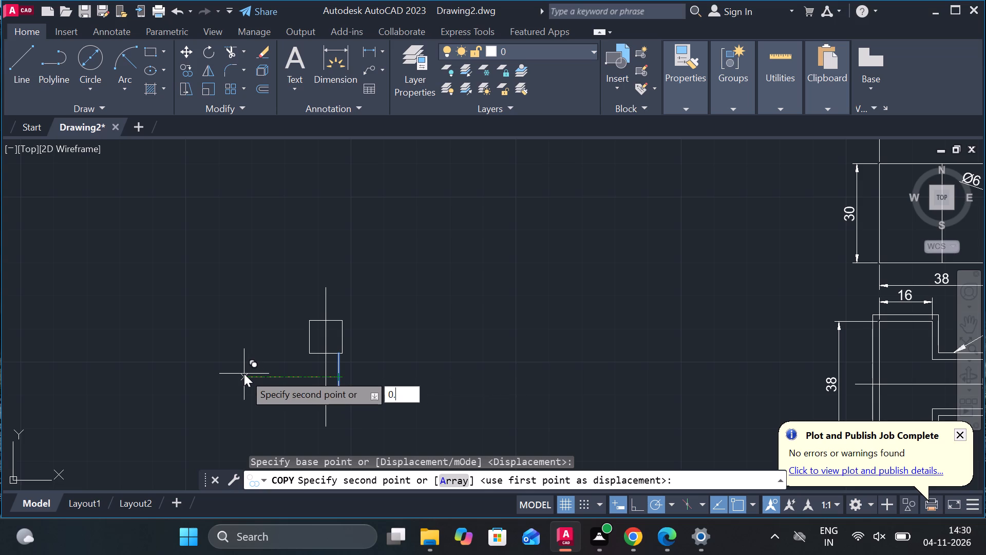
key("5")
key("Return")
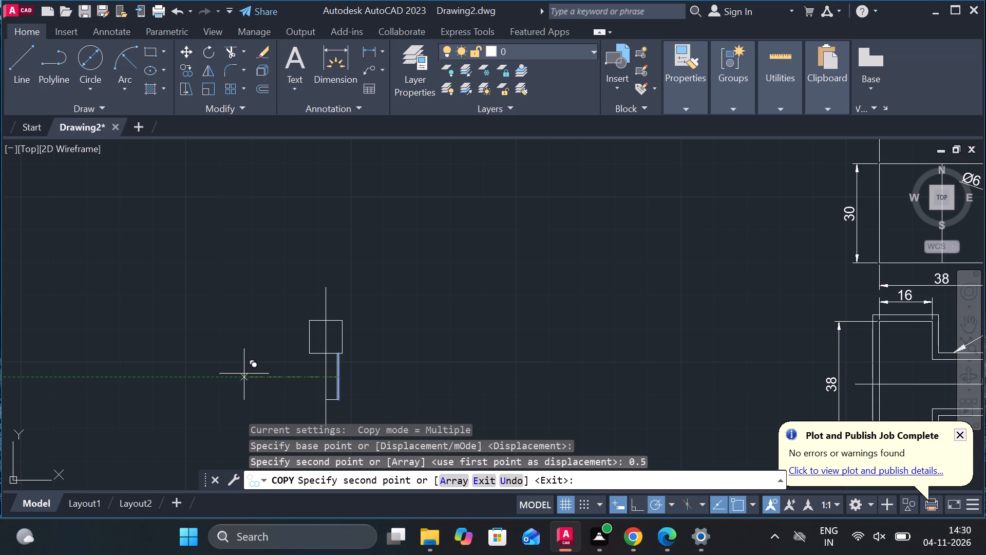
key("Escape")
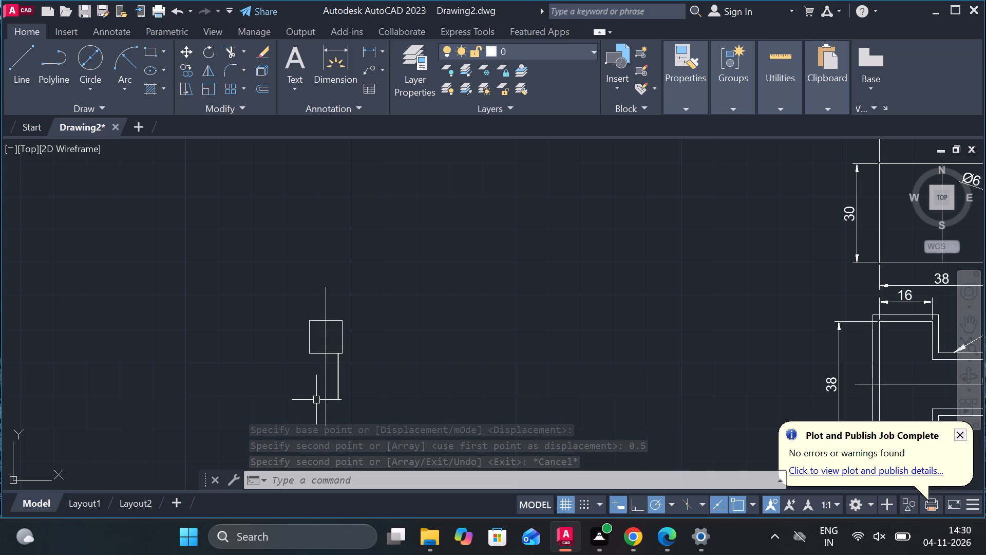
Mirror the two vertical lines and the short bottom line about the vertical centre line, keeping the source objects.
scroll(316, 400, "up", 2)
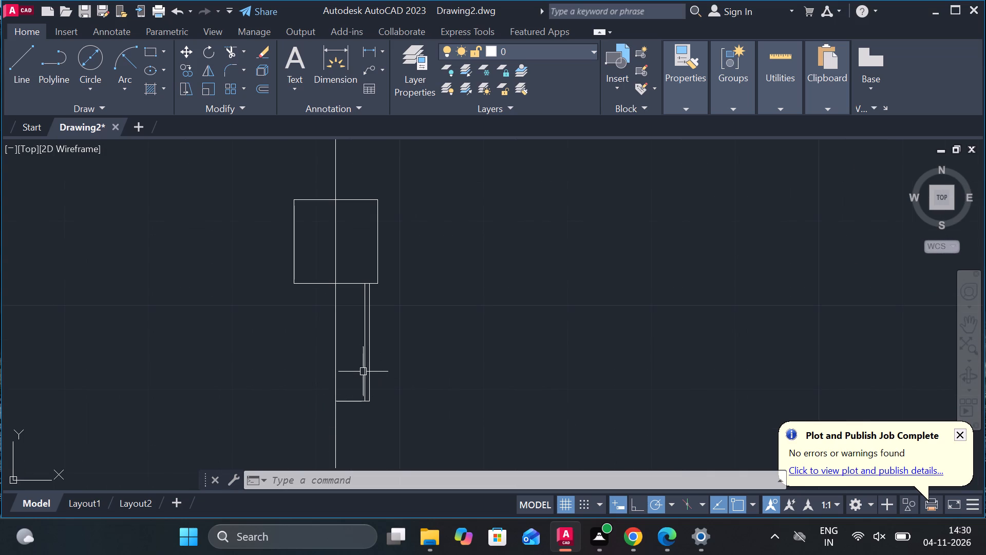
left_click(363, 372)
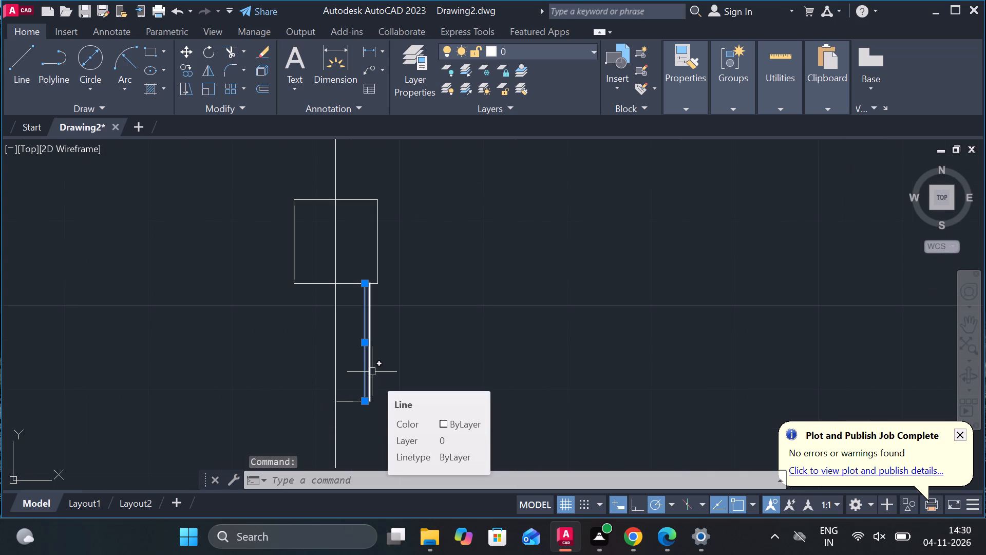
left_click(371, 372)
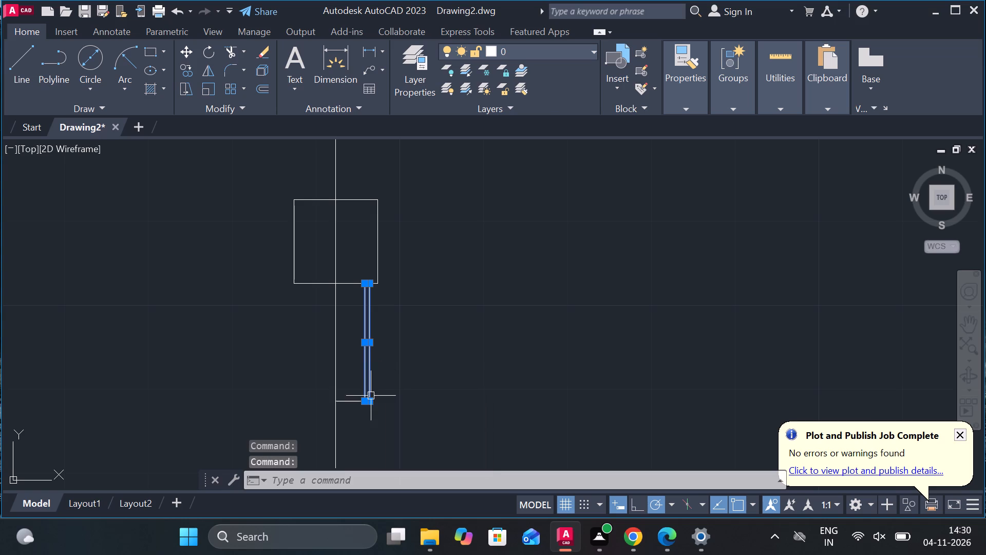
left_click(355, 400)
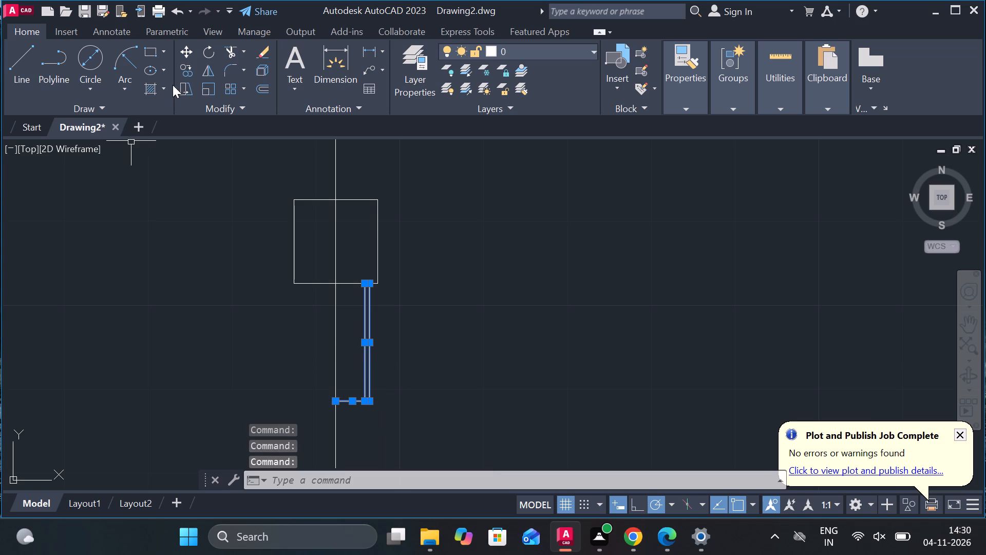
left_click(206, 70)
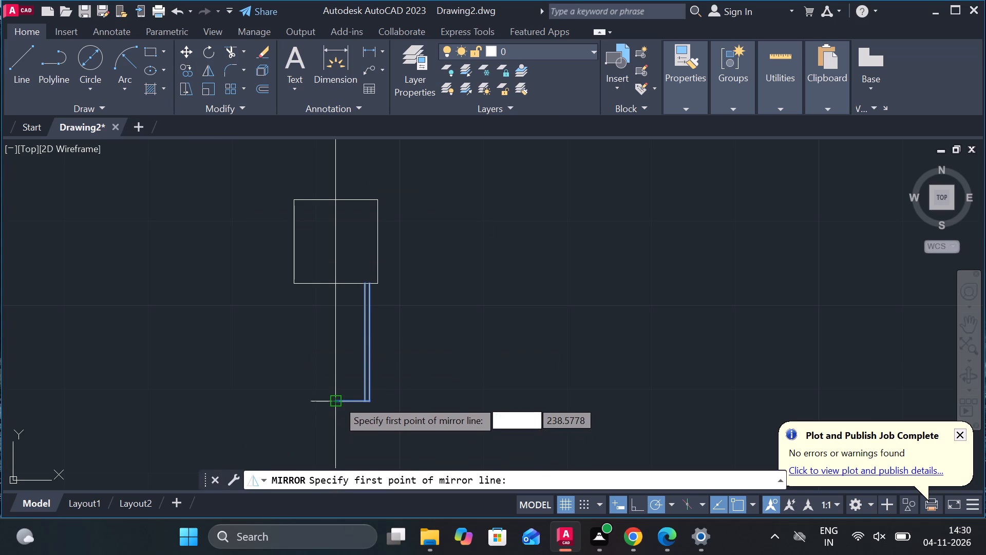
left_click(337, 400)
left_click(337, 286)
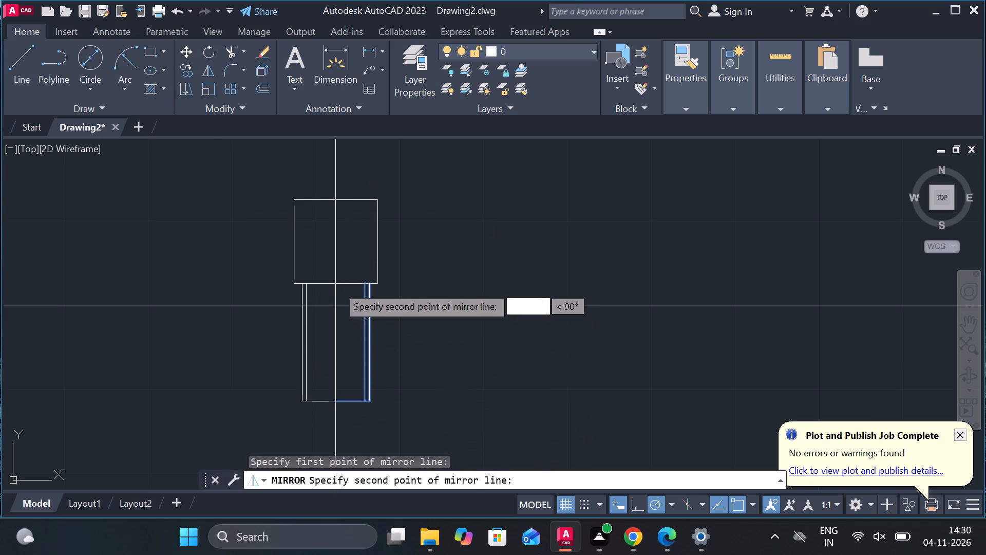
left_click(372, 345)
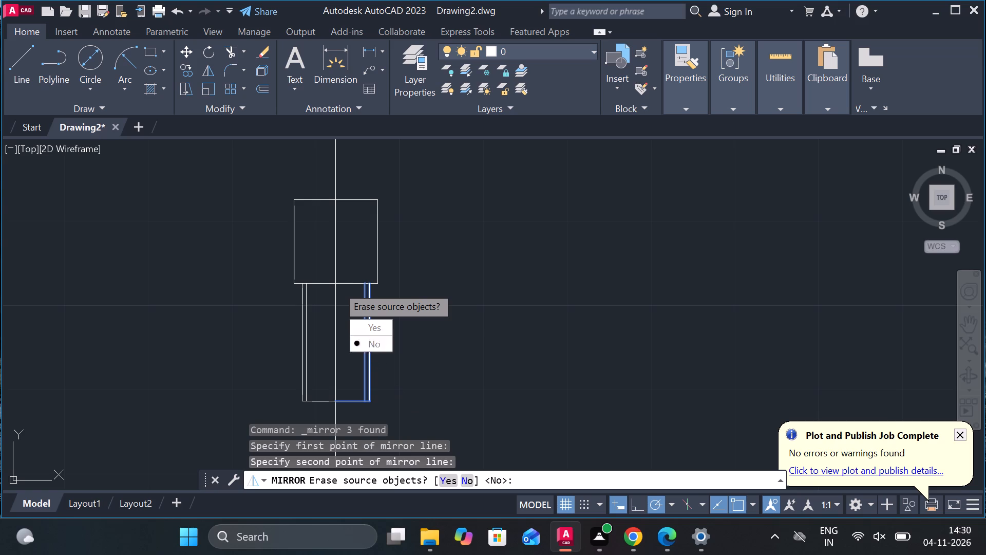
Delete the 14-long line that overlaps the centre line below the square.
left_click(338, 351)
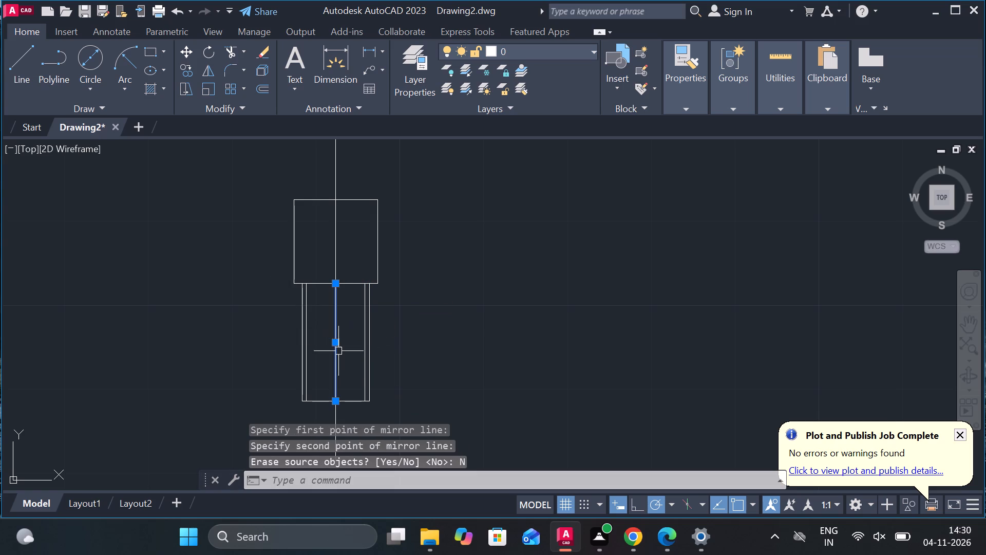
key("BackSpace")
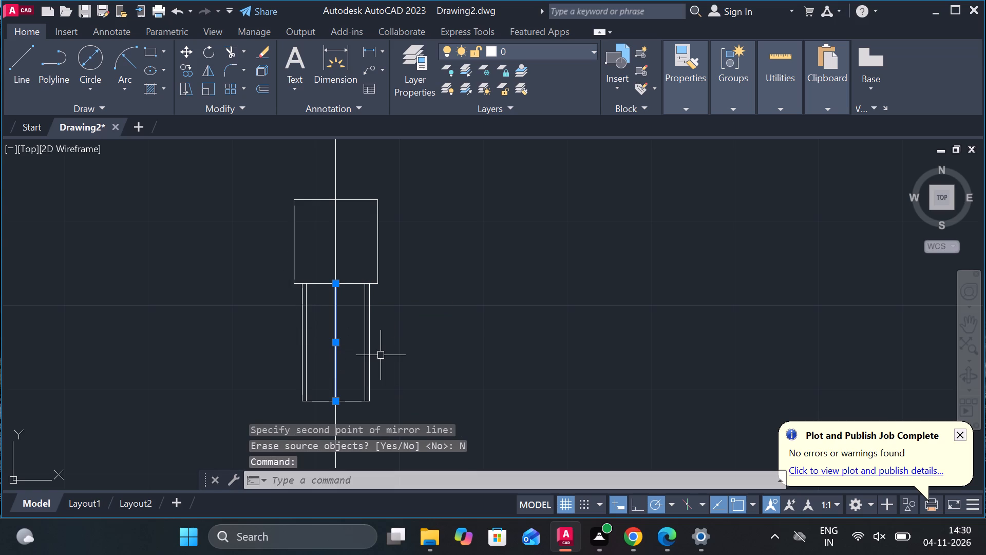
key("Delete")
scroll(388, 389, "down", 2)
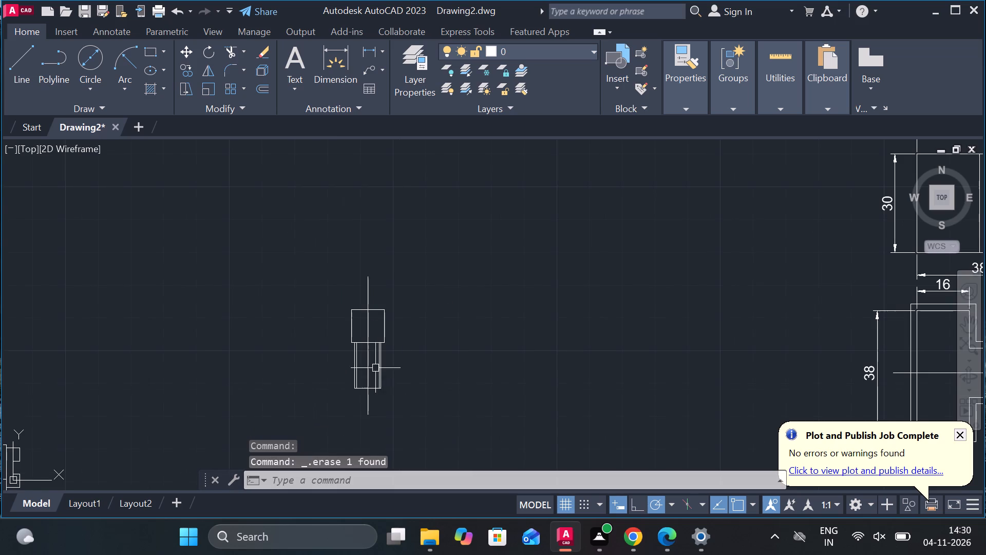
scroll(373, 406, "up", 3)
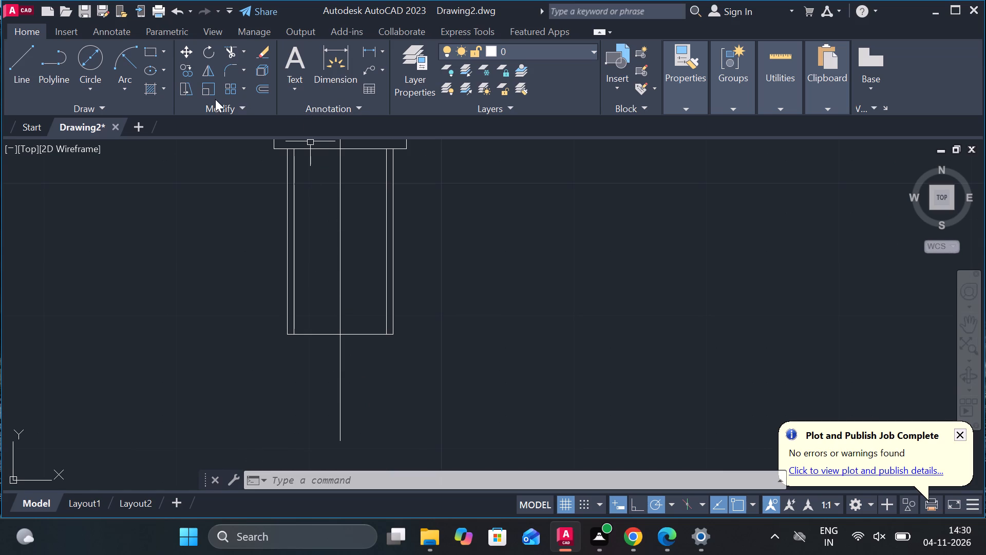
Draw a start-end-radius arc of radius 8 bulging below the shank, between the two outer corners of its bottom edge.
left_click(121, 88)
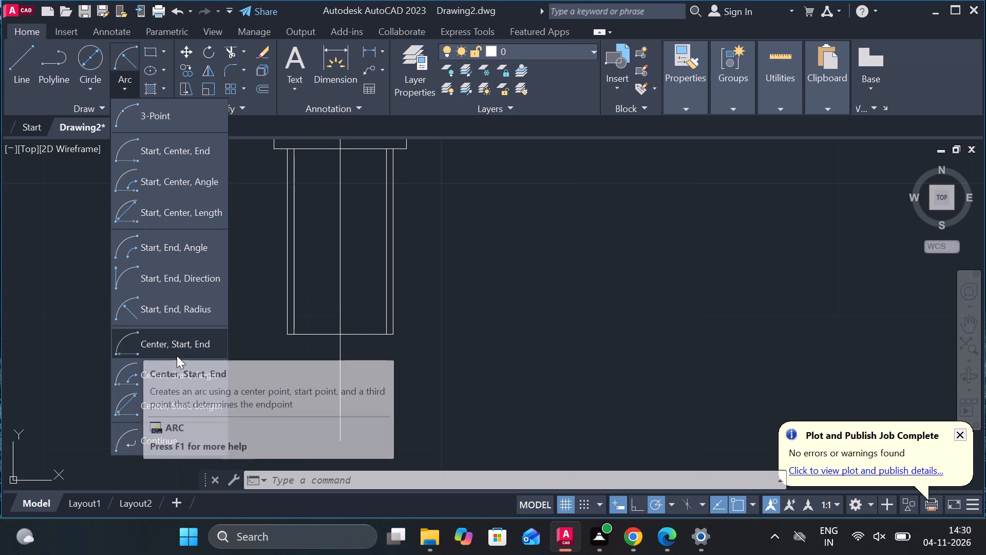
left_click(176, 306)
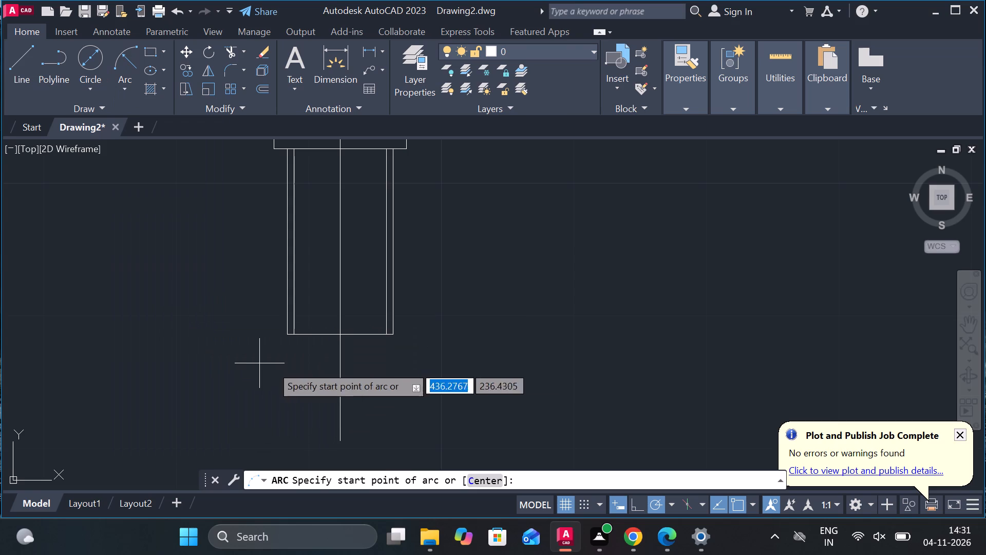
left_click(285, 339)
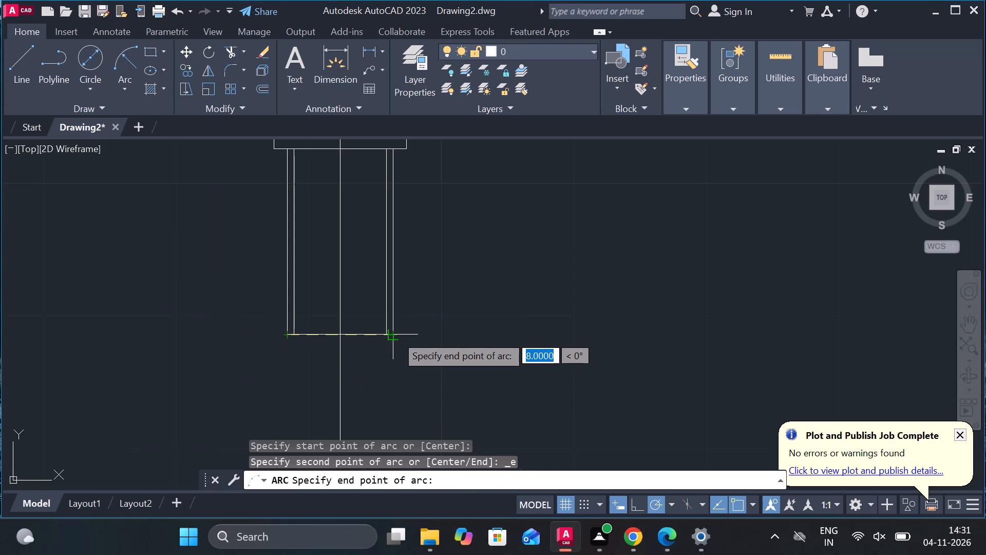
left_click(396, 335)
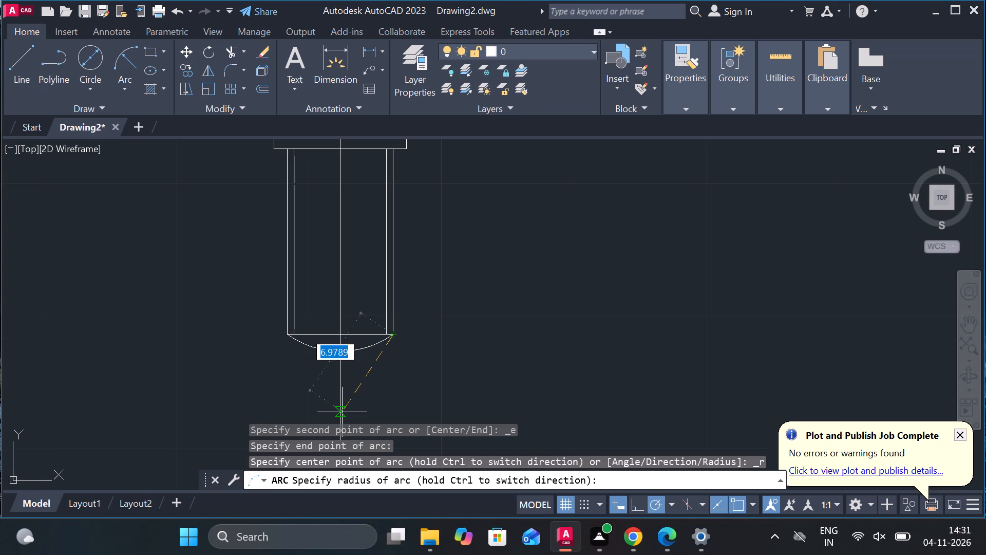
key("8")
key("Return")
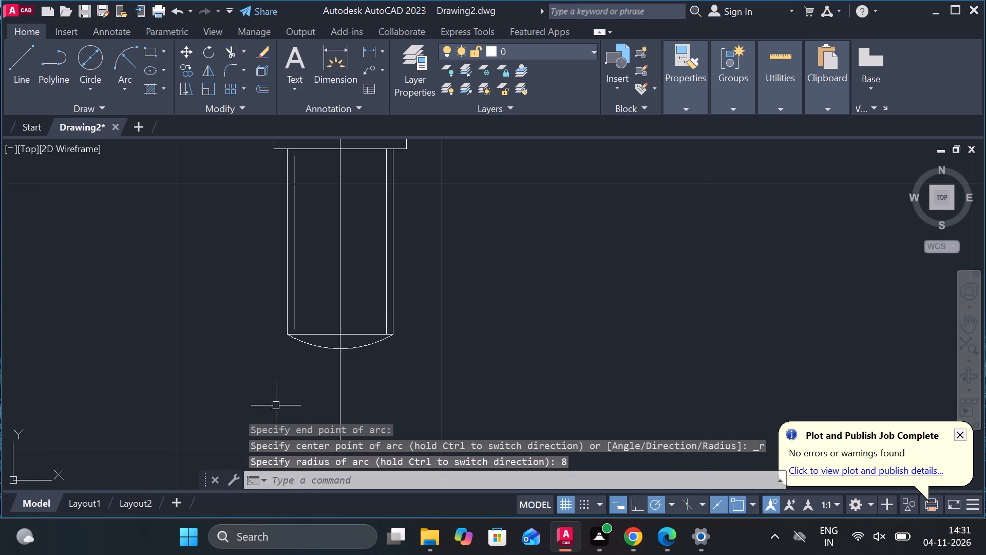
Copy the head's top edge 5 straight down, across the middle of the head.
scroll(278, 379, "up", 1)
scroll(278, 379, "down", 2)
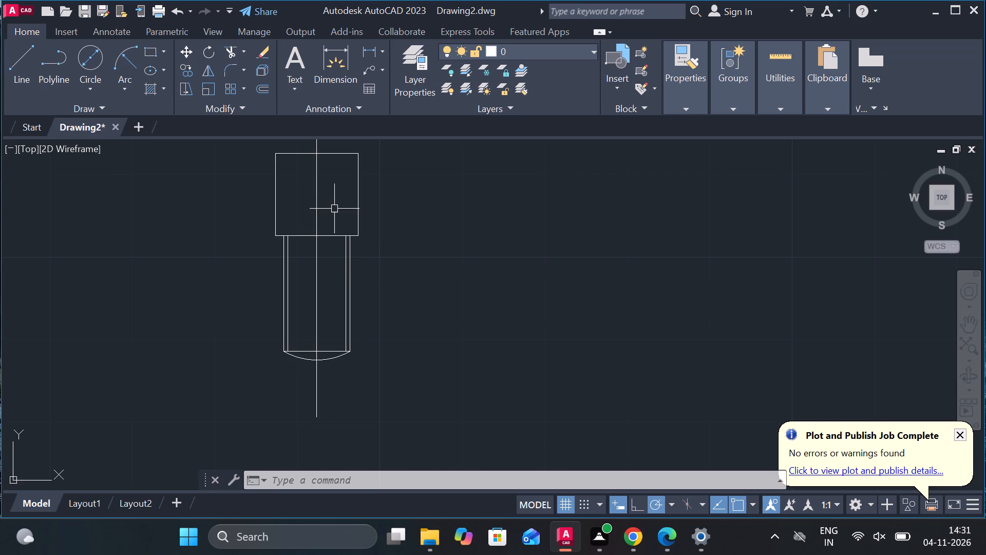
left_click(339, 155)
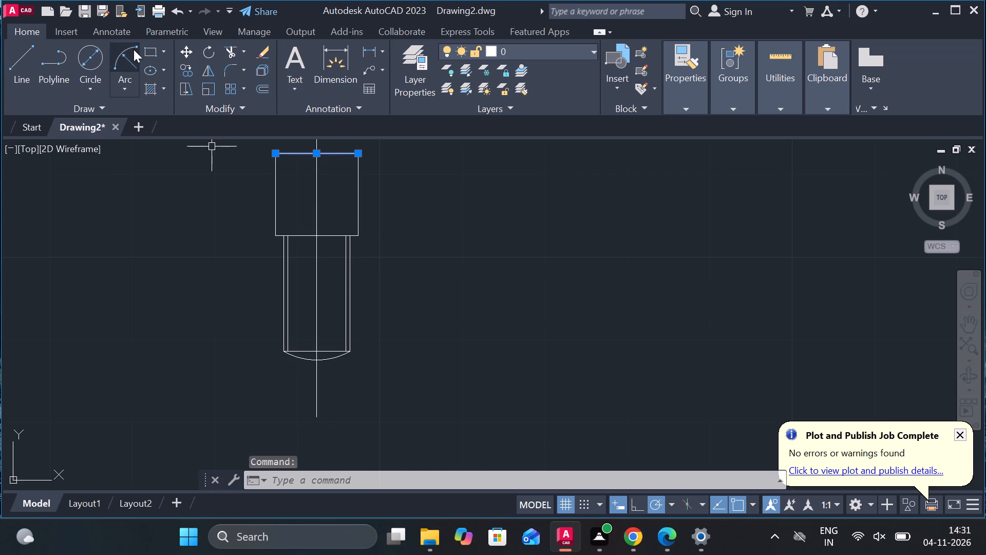
left_click(188, 64)
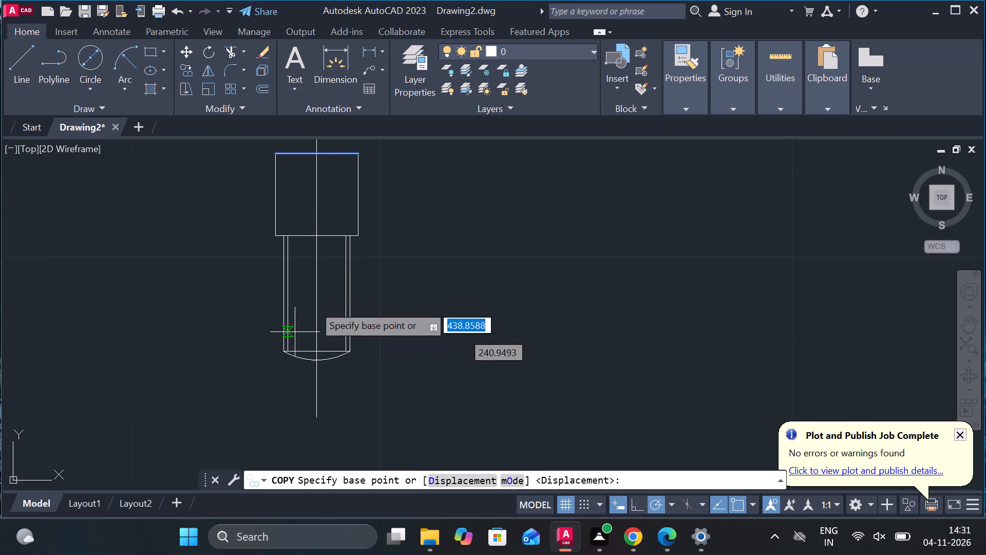
left_click(316, 156)
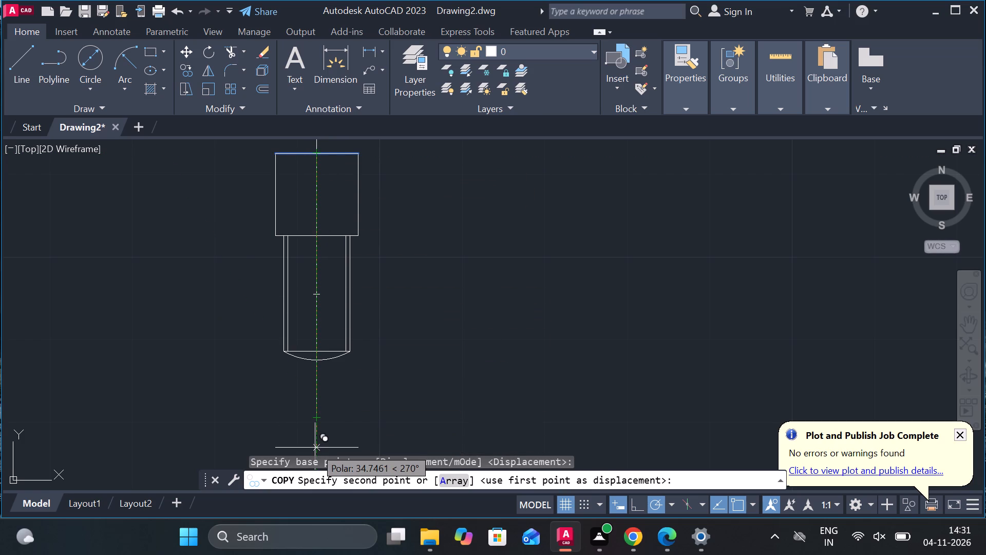
key("5")
key("Return")
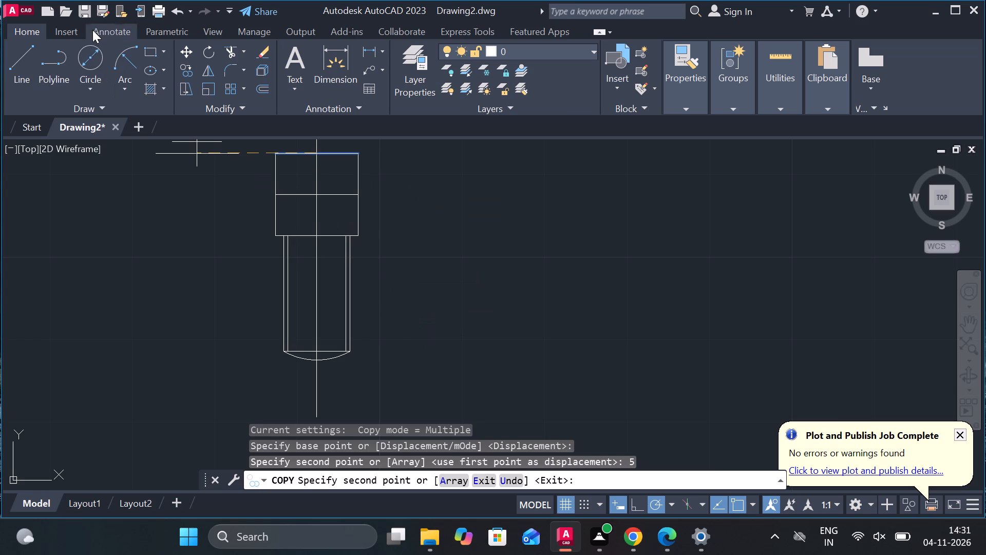
Draw a circle of diameter 2 where the head's horizontal middle line crosses the vertical centre line.
left_click(95, 65)
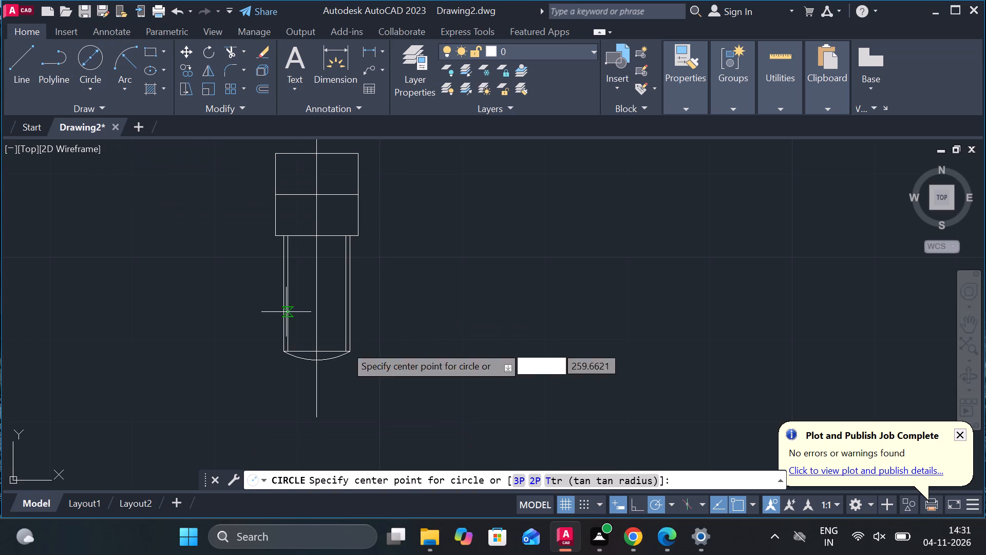
left_click(316, 196)
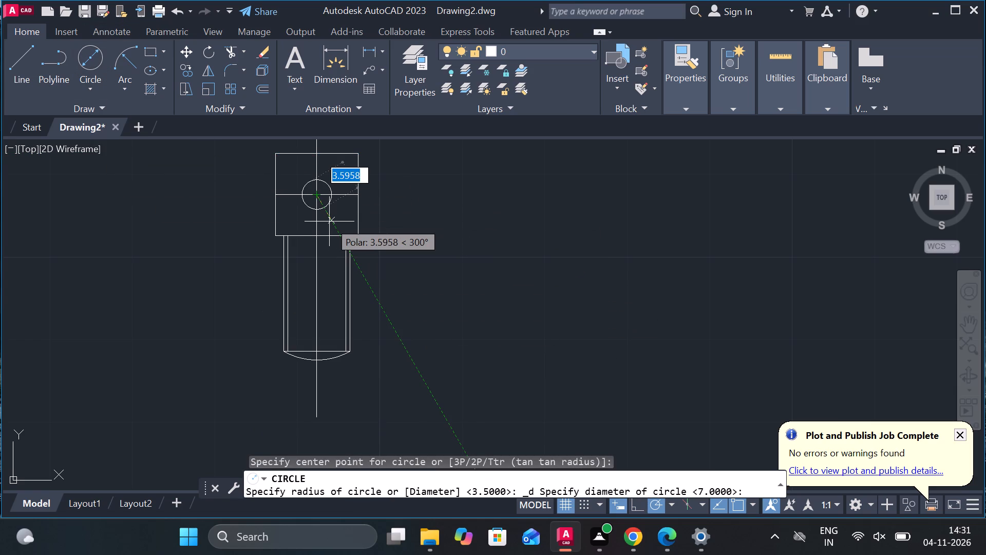
key("2")
key("Return")
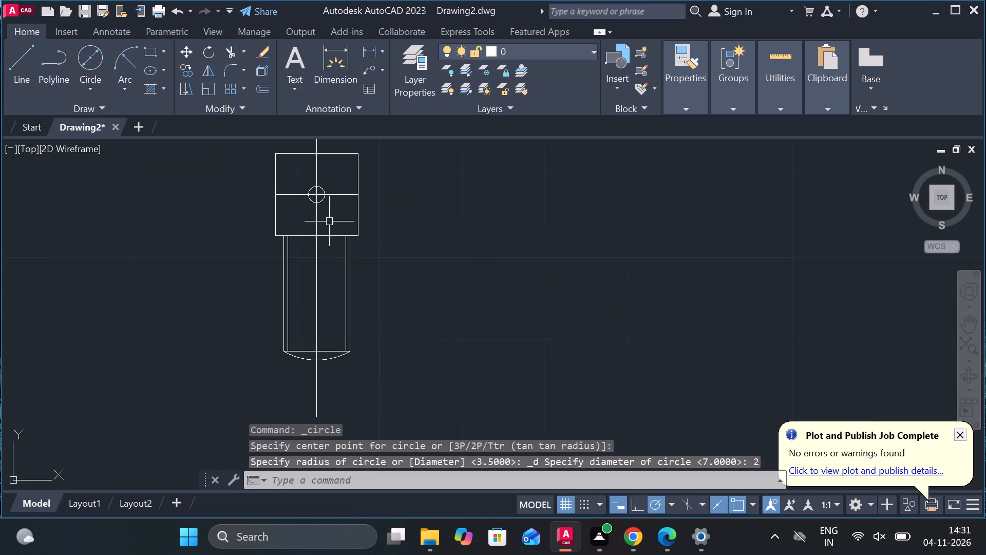
key("Escape")
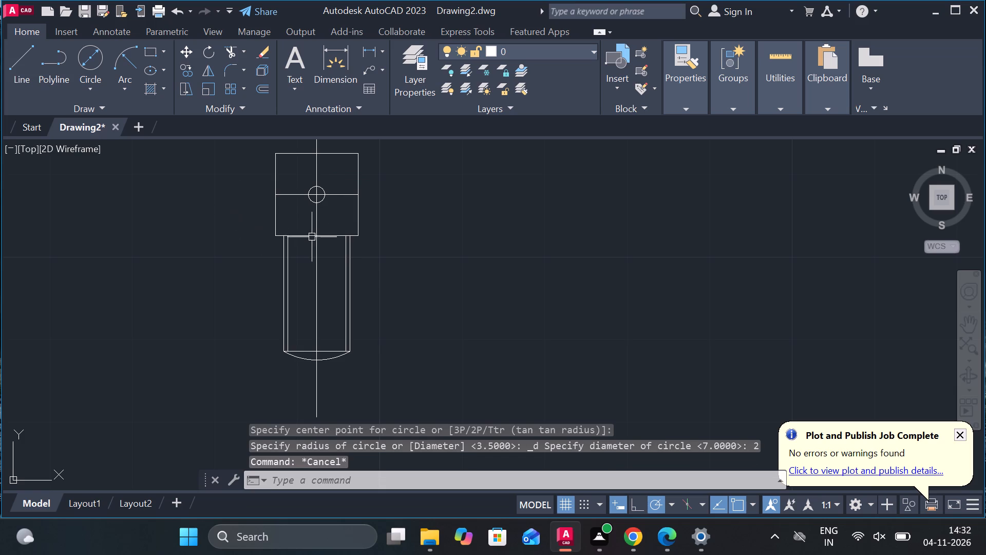
Copy the whole screw with its centre line about 537 to the right, beside the undimensioned copies of the other part views.
scroll(292, 257, "up", 1)
scroll(292, 257, "down", 1)
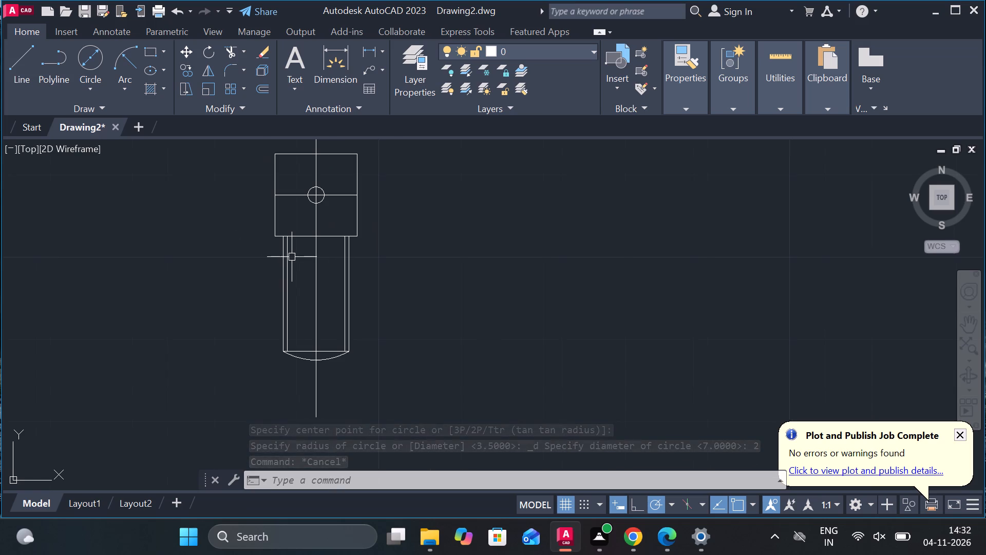
scroll(292, 257, "down", 1)
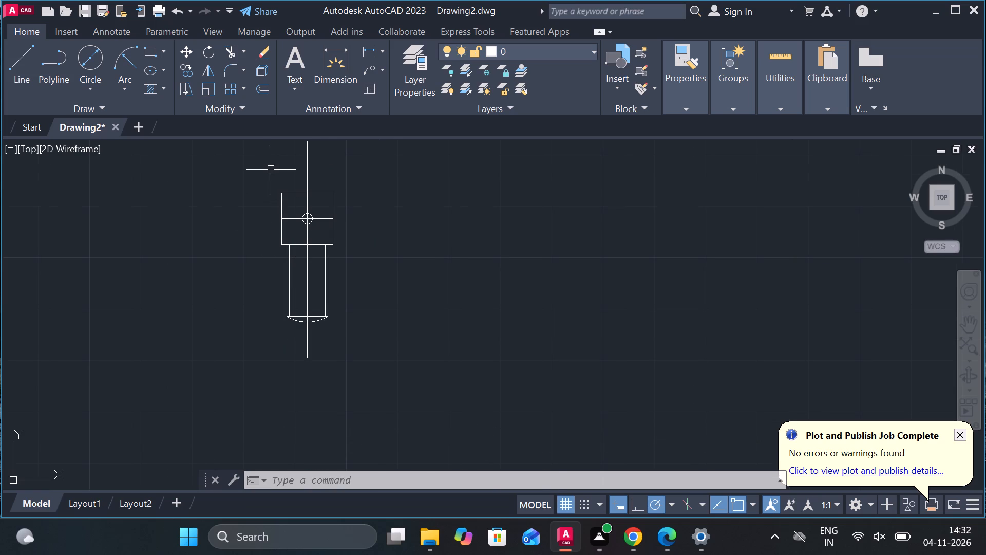
left_click(269, 164)
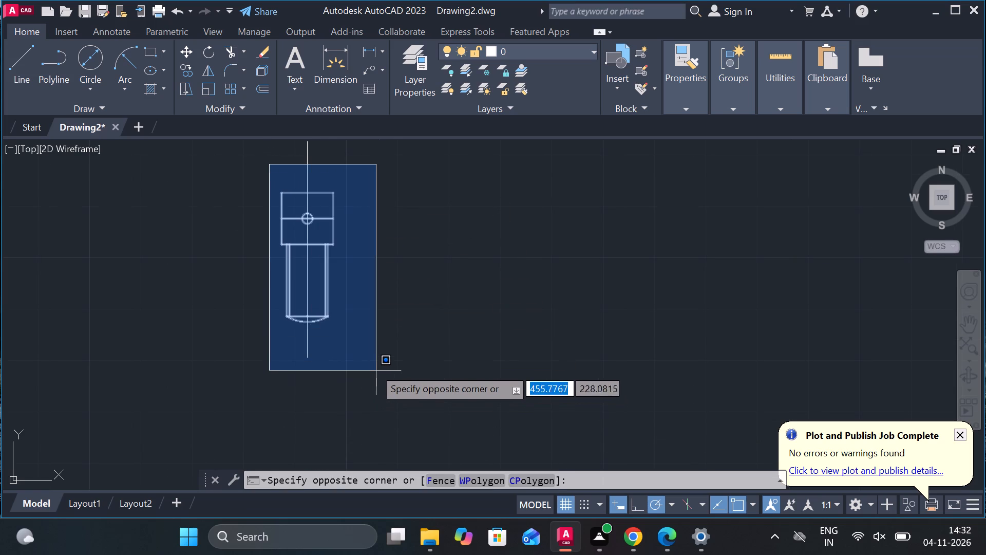
left_click(343, 371)
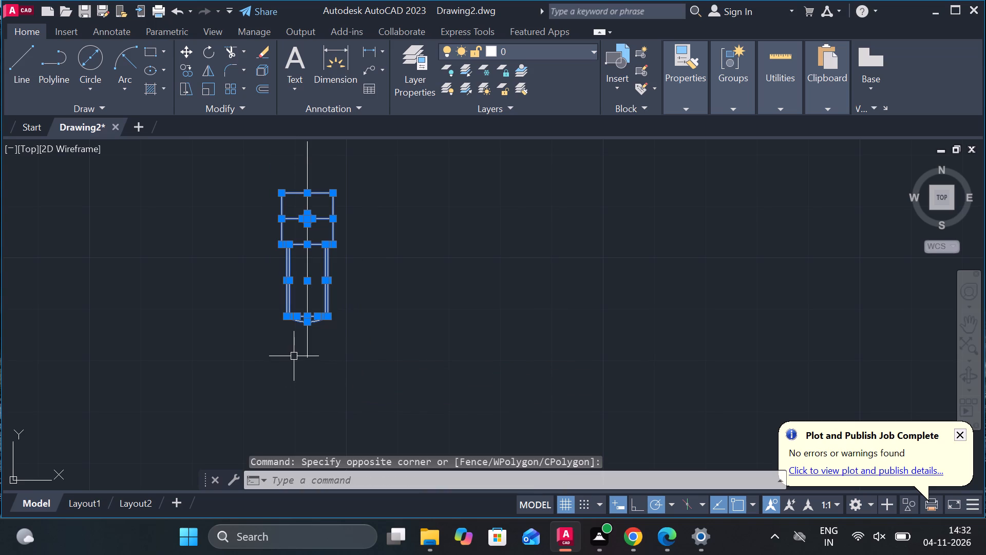
left_click(307, 349)
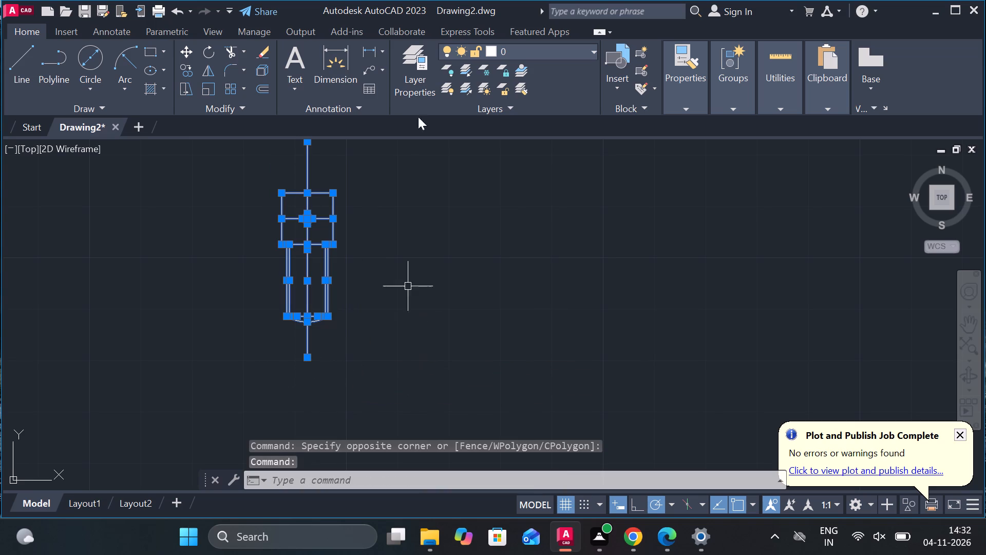
left_click(180, 69)
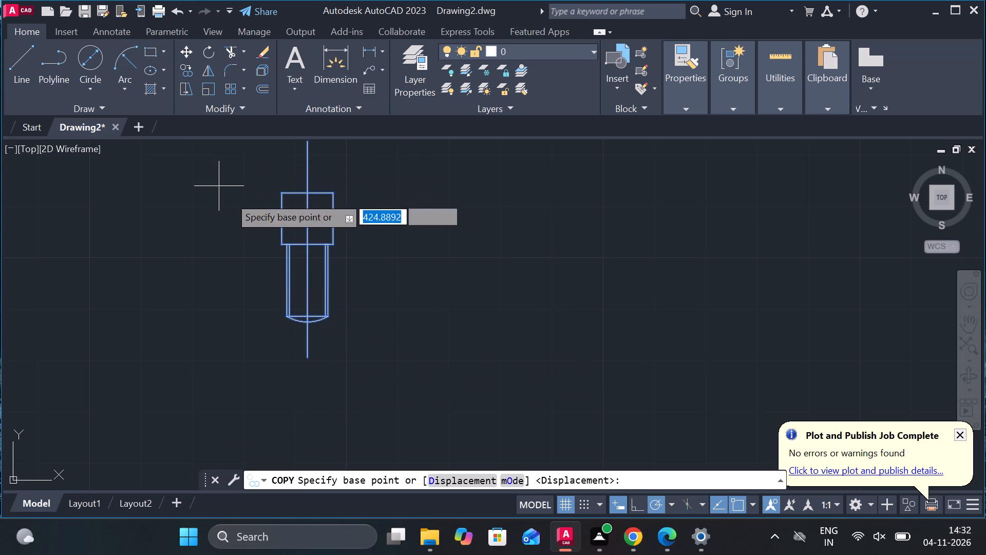
left_click(308, 246)
middle_click(515, 269)
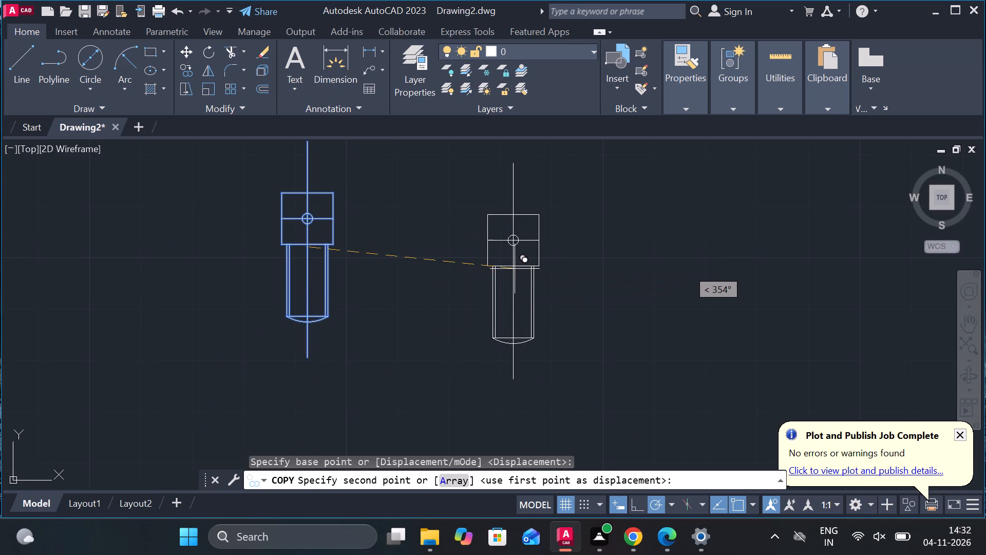
scroll(515, 269, "down", 2)
middle_click_drag(511, 271, 222, 289)
scroll(222, 289, "down", 2)
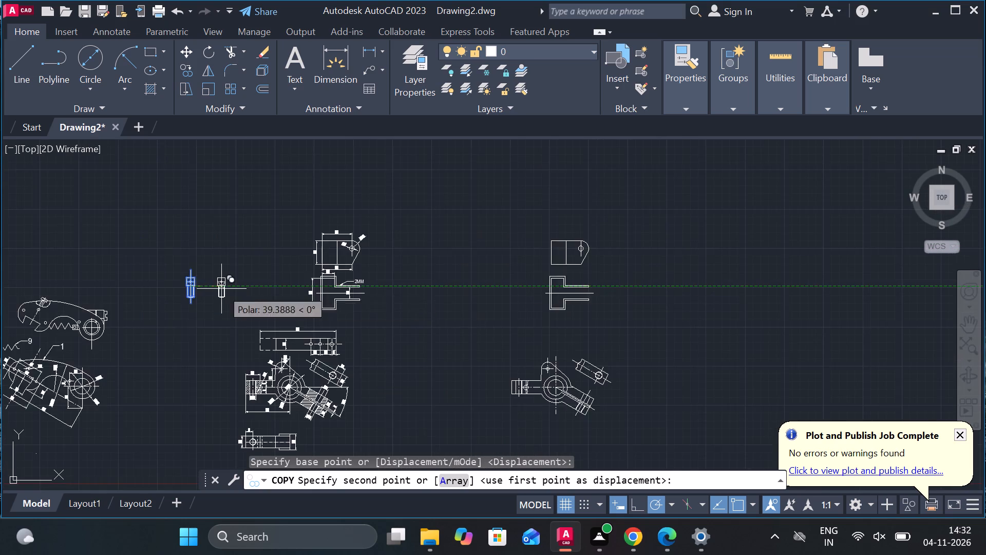
scroll(221, 289, "down", 1)
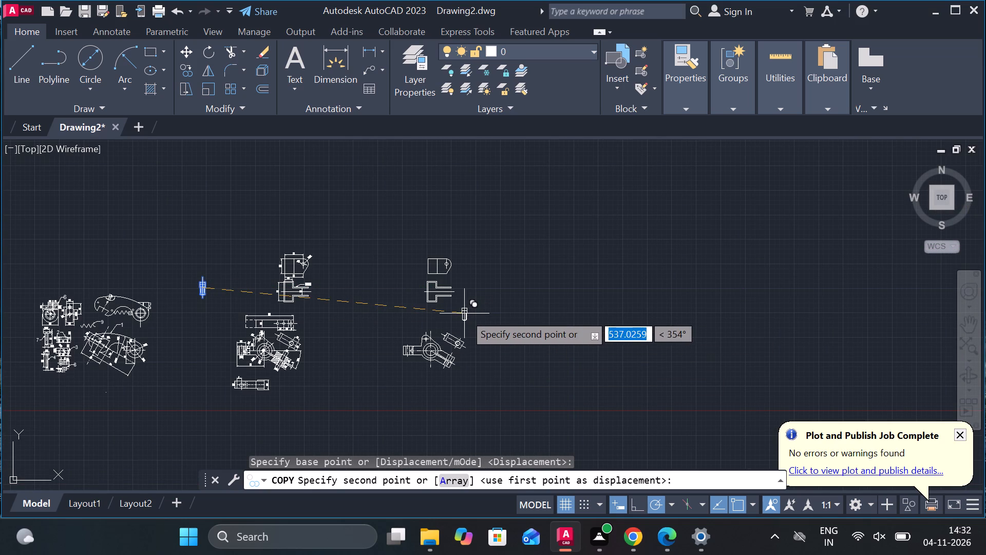
left_click(464, 313)
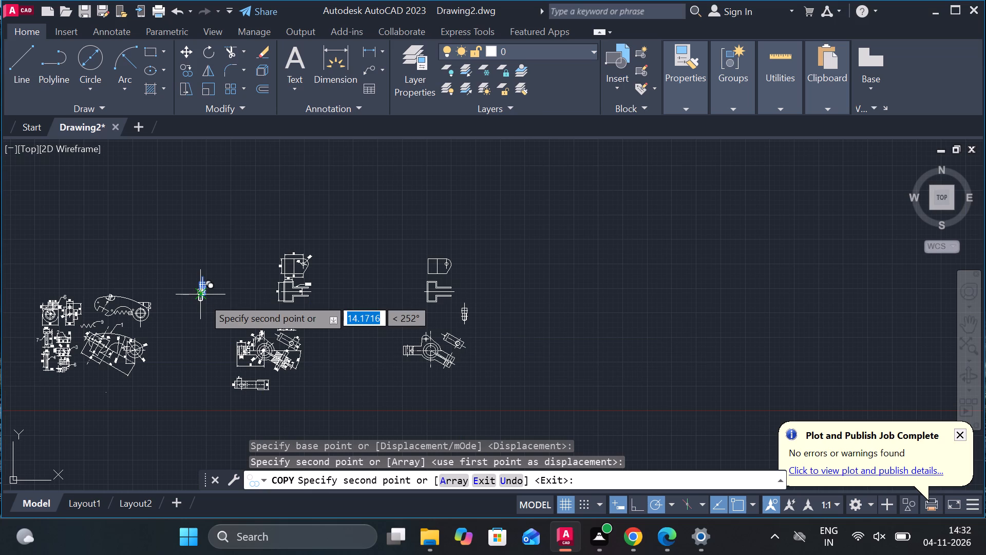
key("Escape")
Add vertical linear dimensions for the shank's length and the head's height, in line along the original screw's left side.
scroll(183, 271, "up", 3)
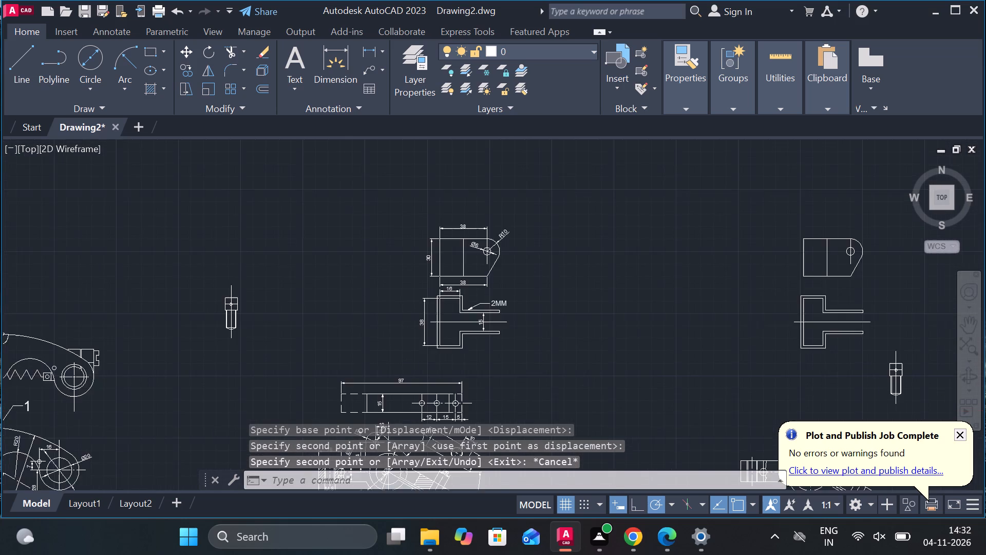
left_click(367, 54)
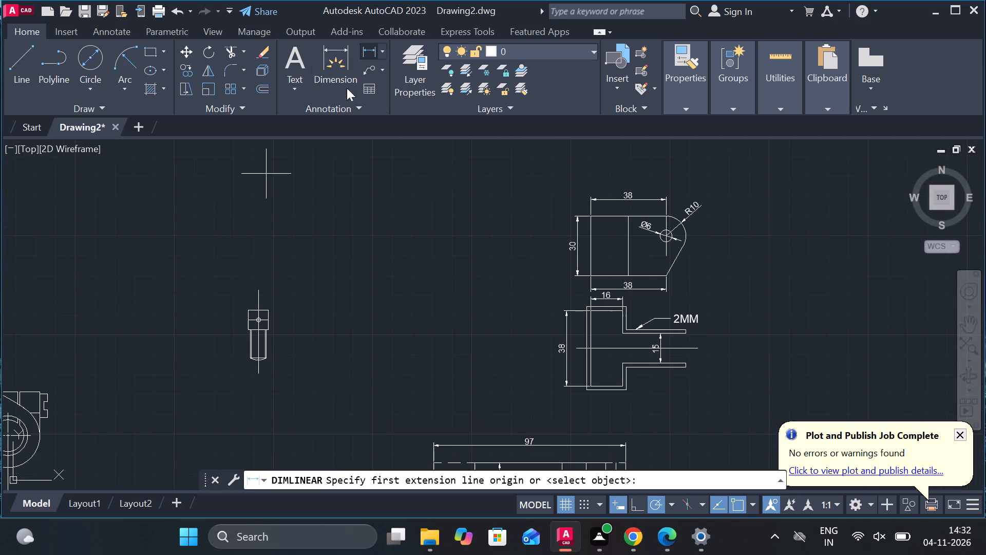
scroll(256, 353, "up", 3)
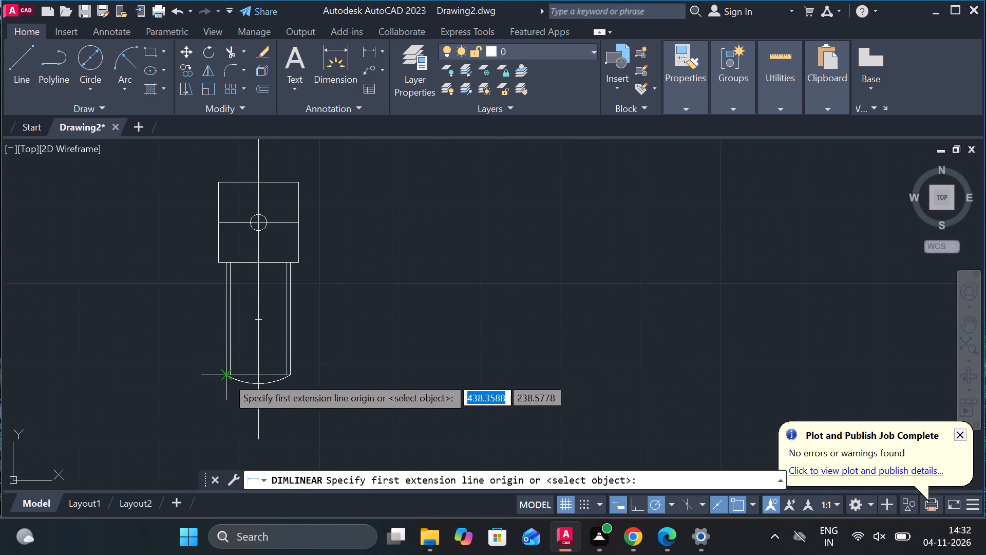
left_click(226, 377)
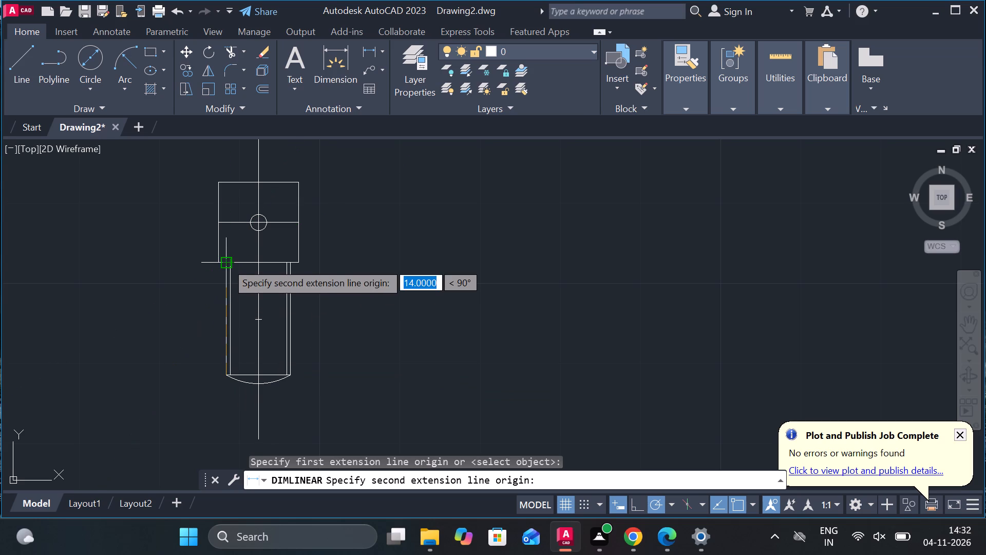
left_click(226, 262)
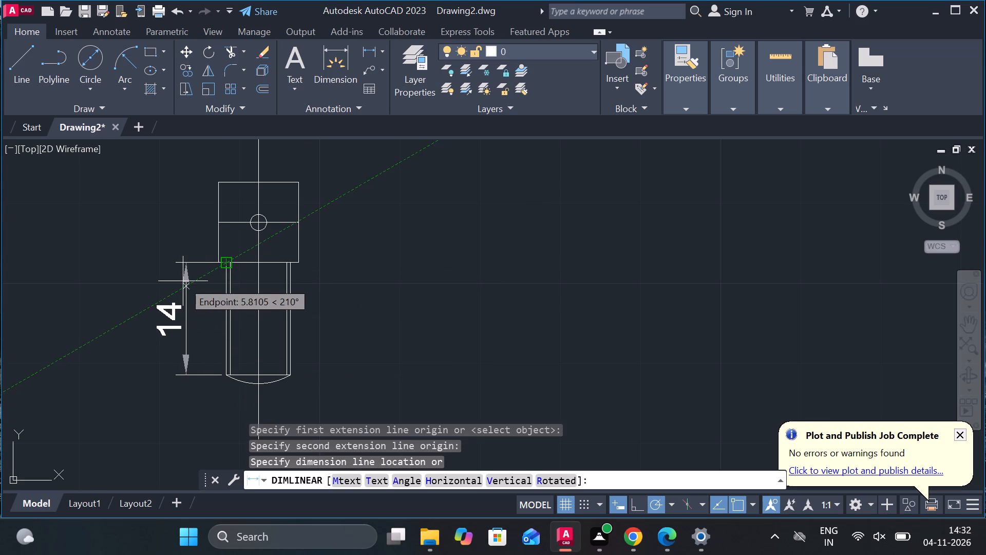
left_click(180, 281)
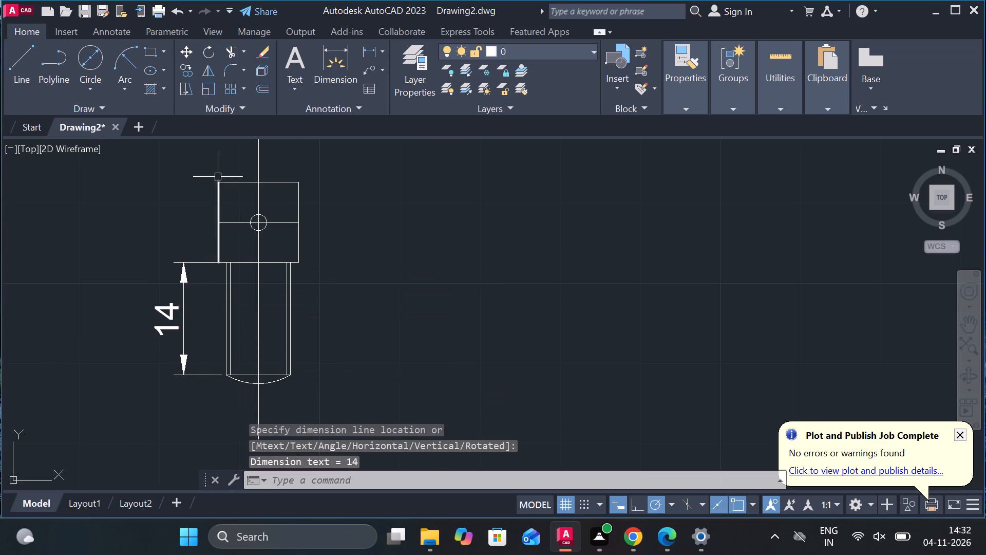
key("space")
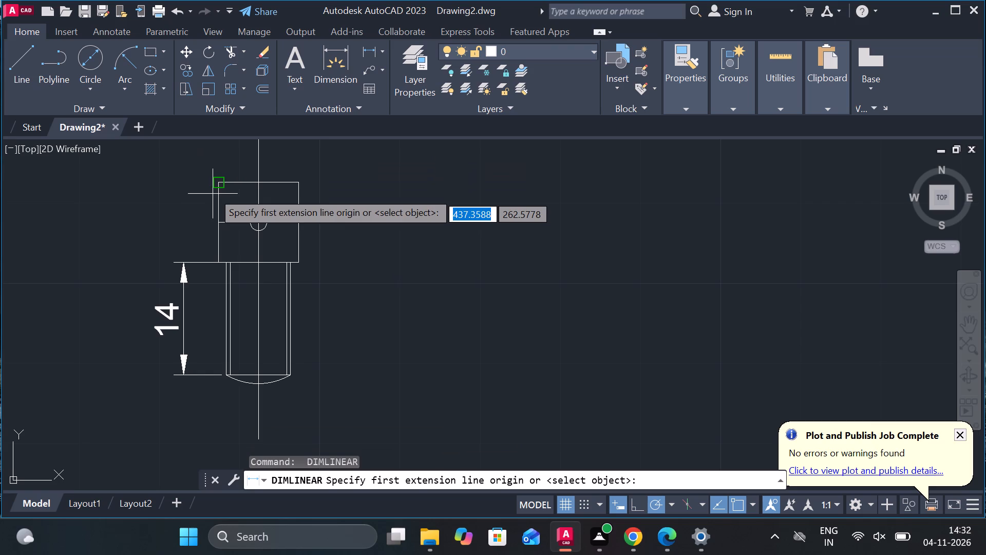
left_click(215, 183)
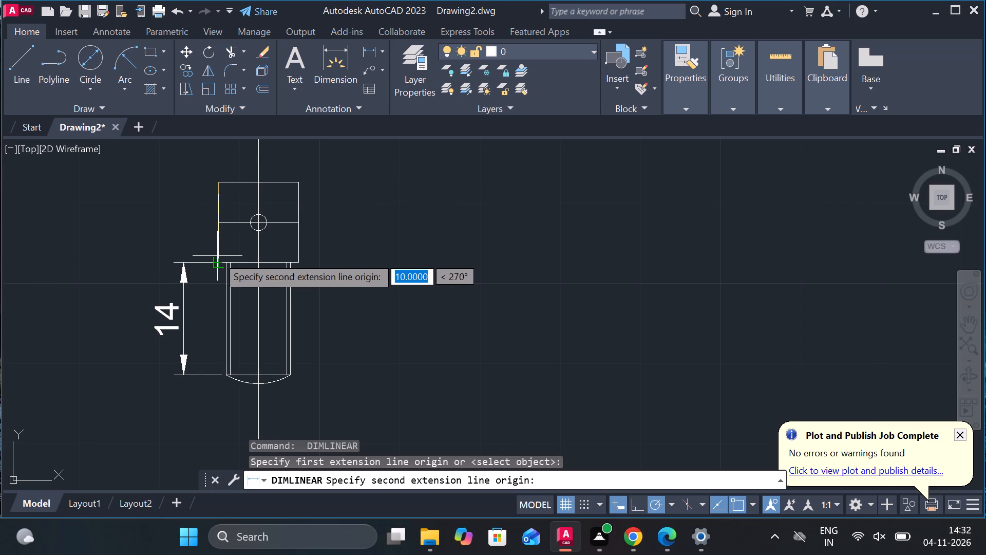
left_click(217, 256)
left_click(185, 262)
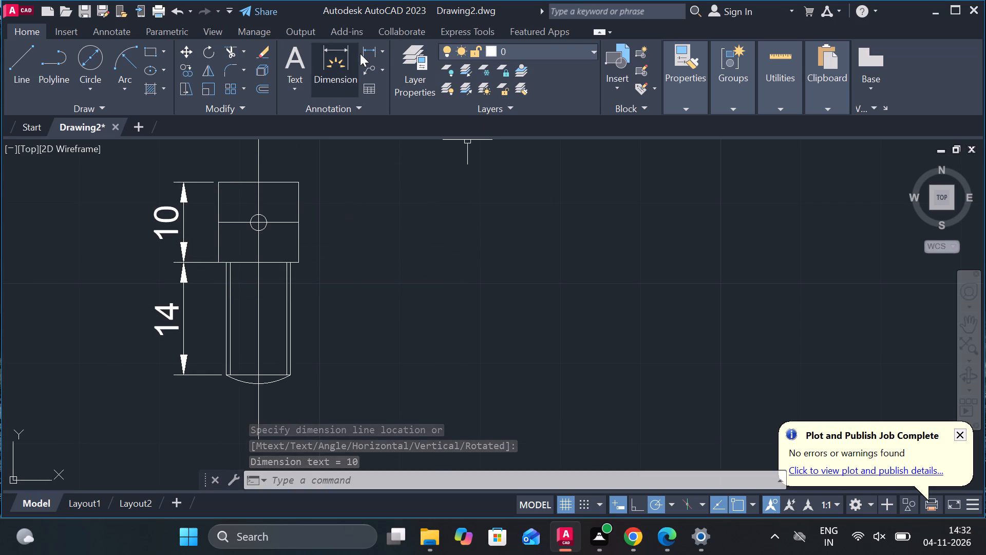
Add a horizontal linear dimension for the head's width above the screw and prefix its text with the diameter symbol.
key("space")
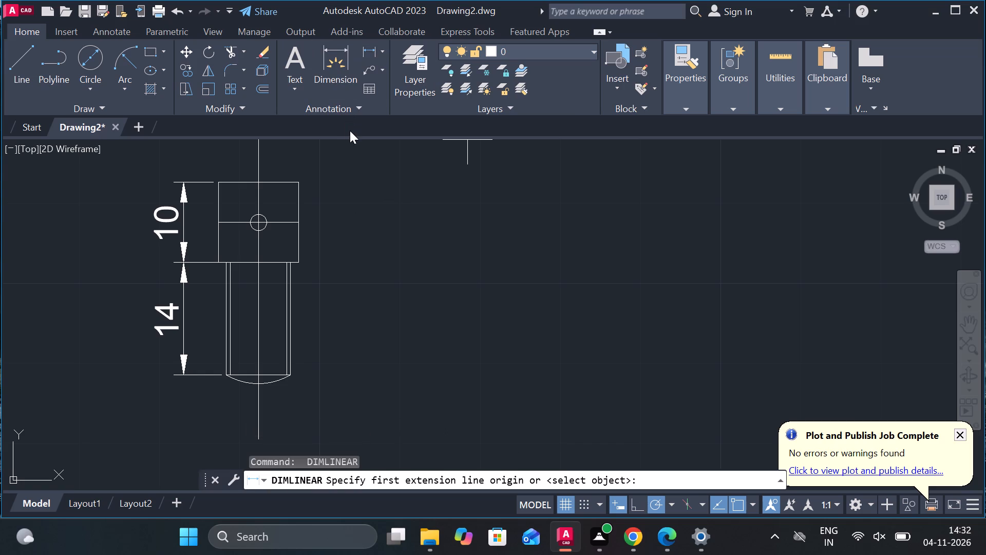
left_click(217, 180)
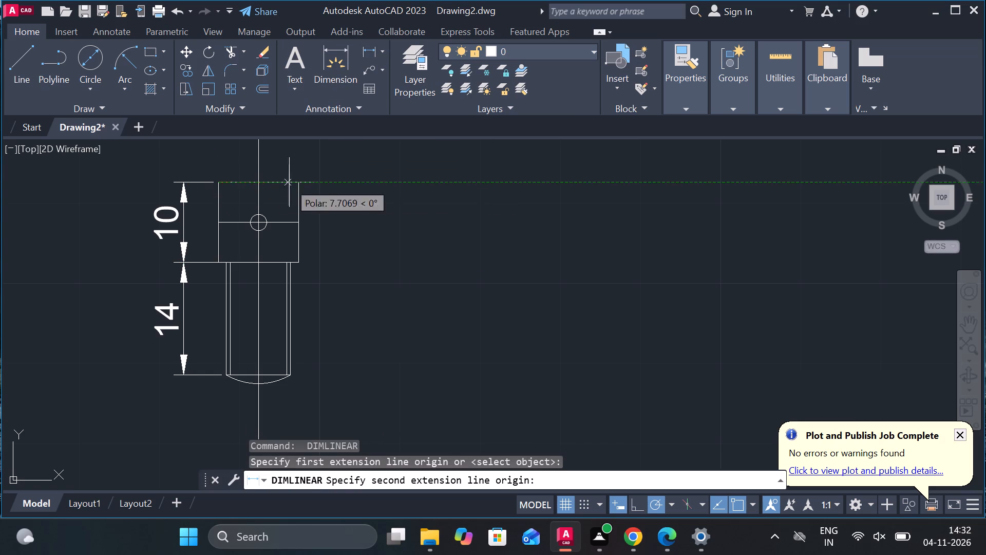
left_click(301, 182)
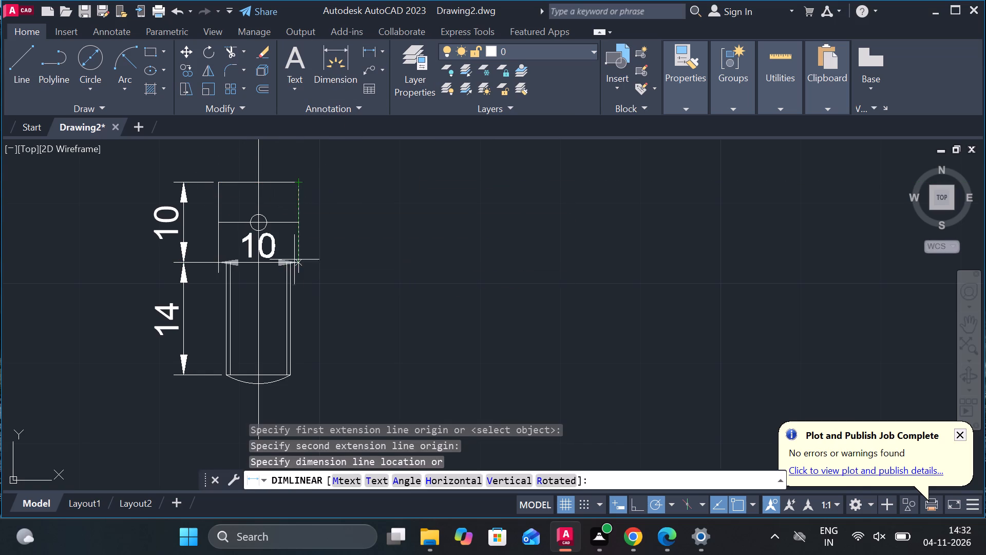
scroll(295, 262, "down", 2)
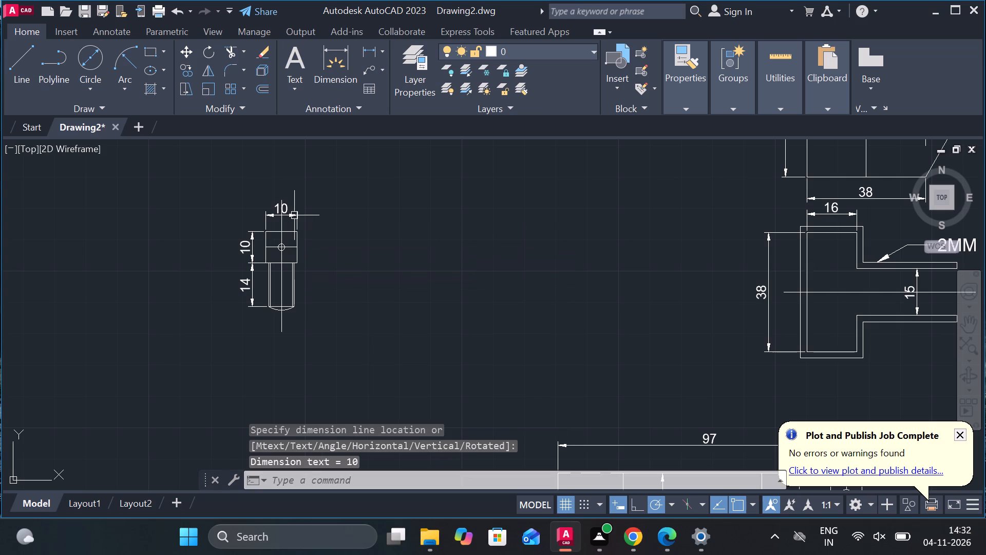
double_click(282, 207)
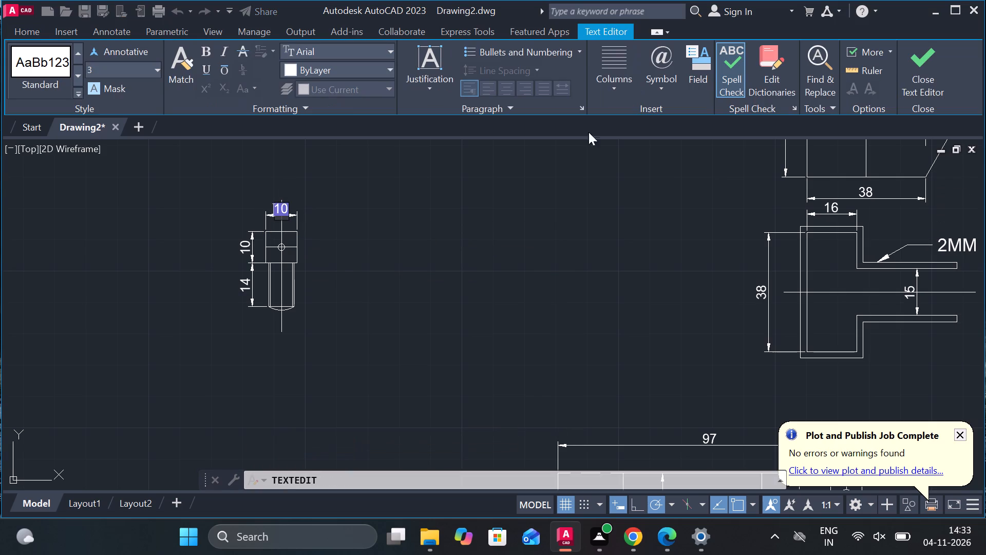
left_click(665, 92)
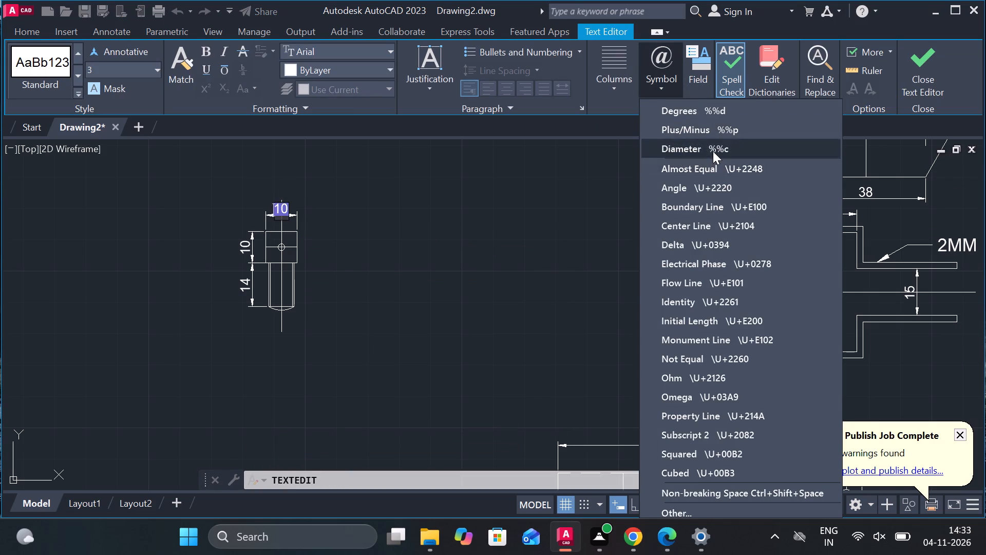
left_click(713, 151)
left_click(485, 245)
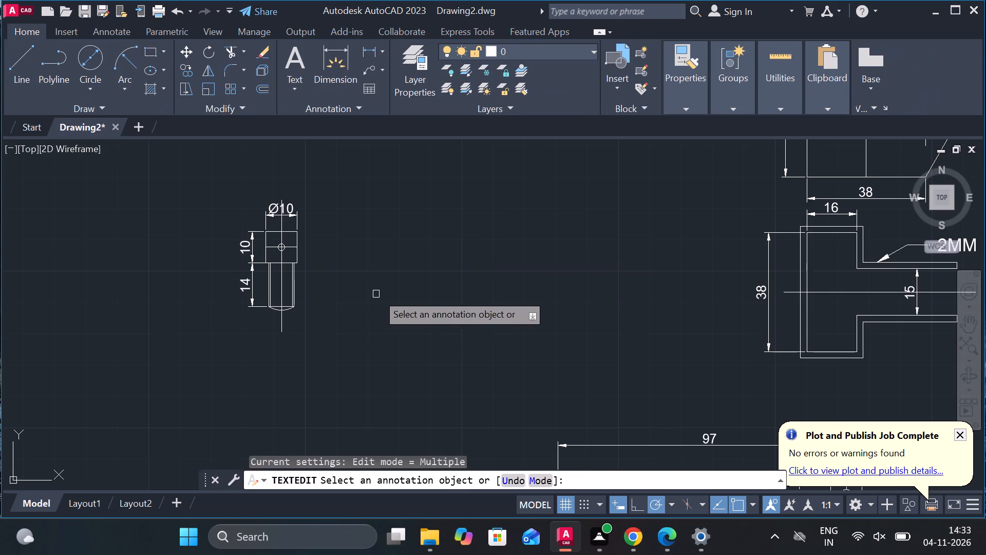
Add a vertical linear dimension between the small circle's lower and upper quadrants, placed to the right of the head.
left_click(368, 46)
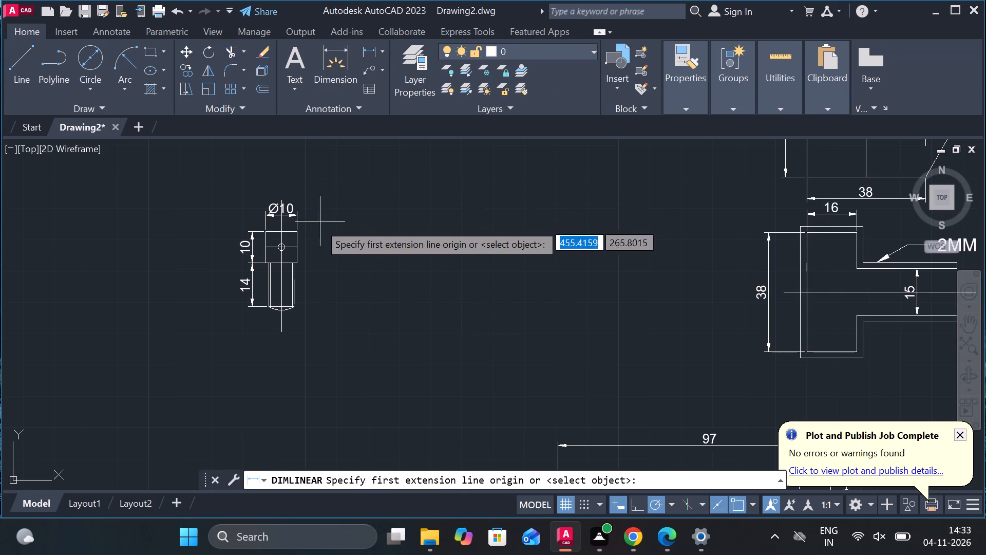
scroll(300, 253, "up", 3)
left_click(216, 245)
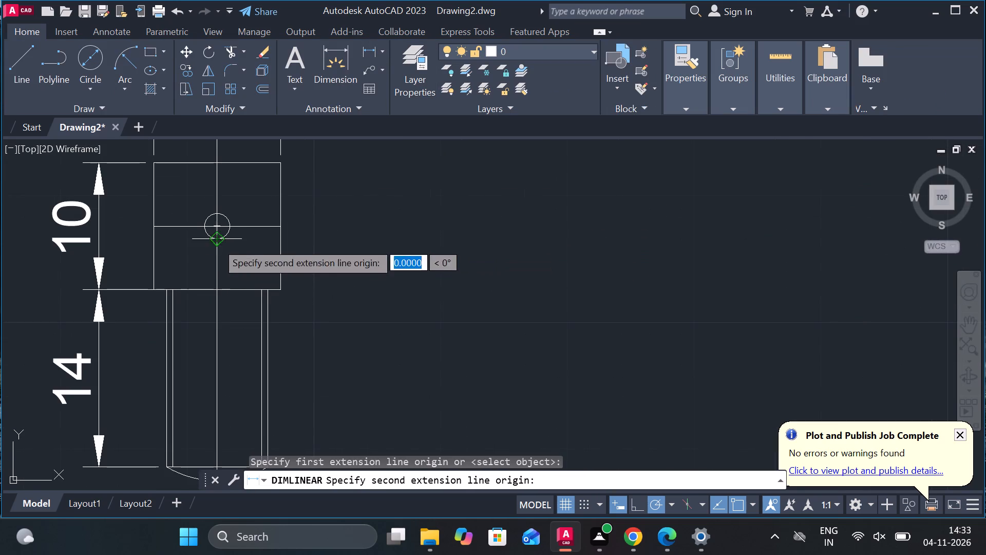
left_click(211, 214)
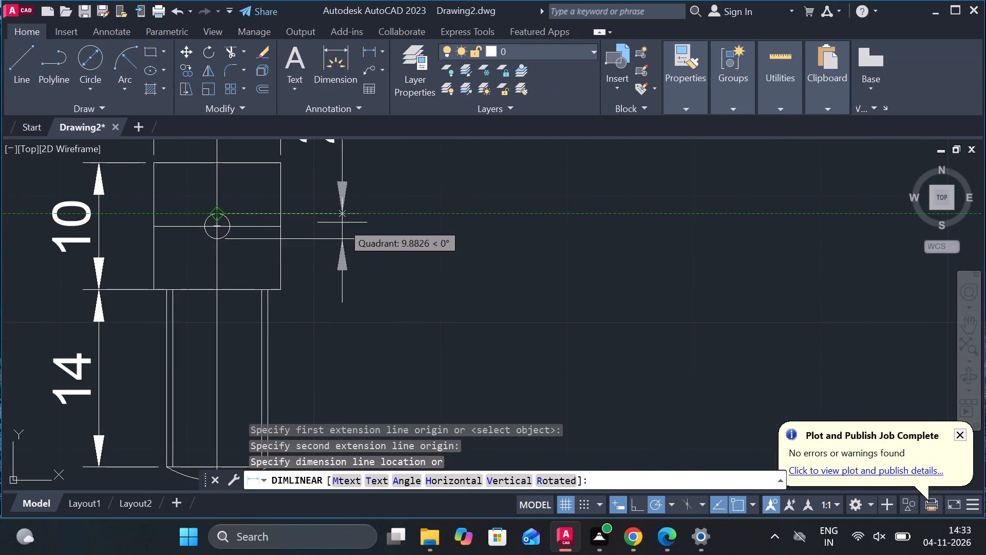
scroll(342, 223, "down", 3)
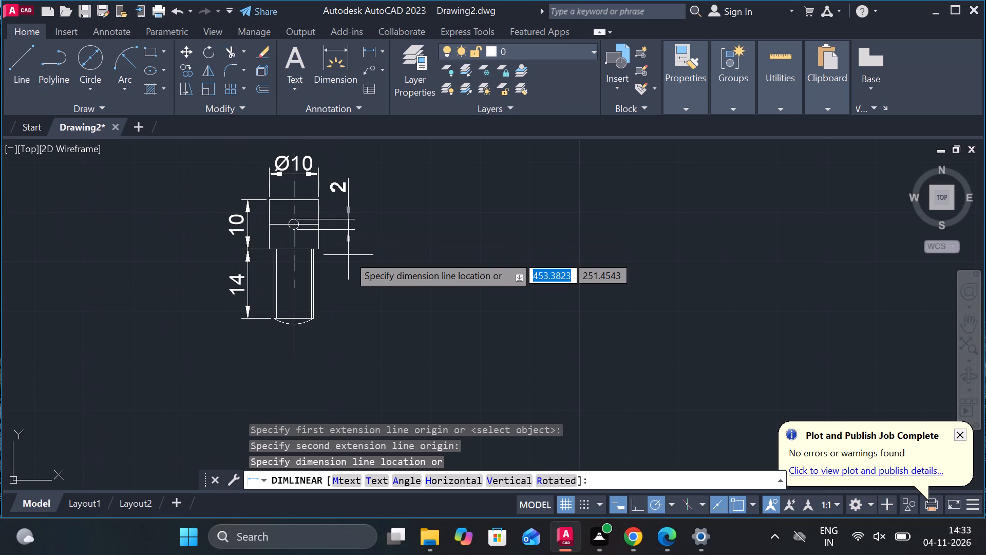
left_click(348, 255)
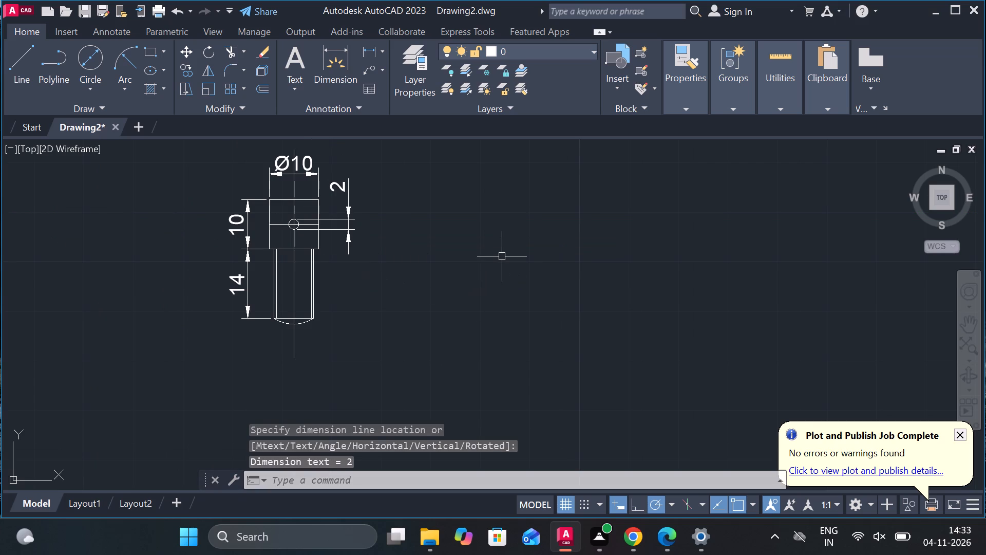
Add a horizontal linear dimension for the shank's width below the screw and prefix its text with "M." so it reads M.8.
left_click(374, 49)
scroll(273, 321, "up", 3)
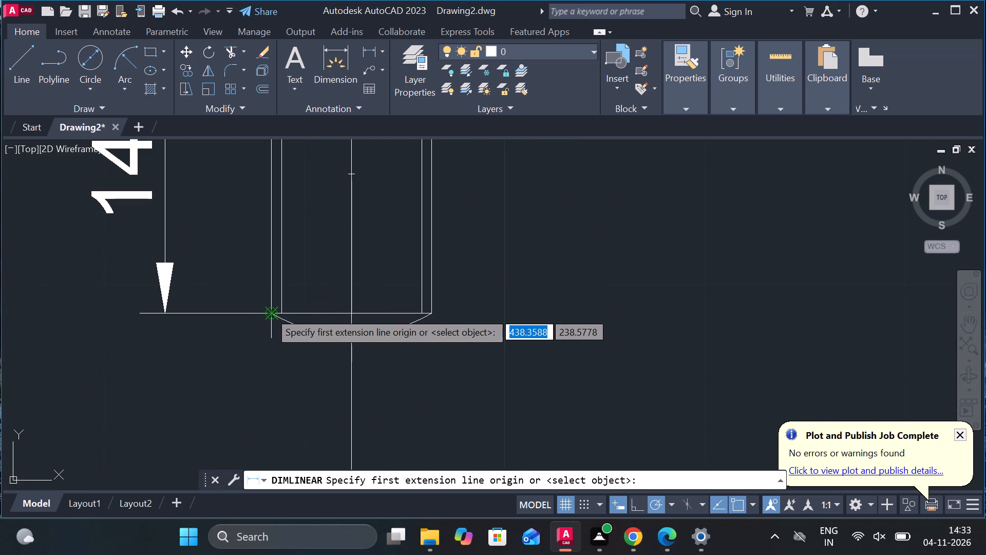
left_click(269, 311)
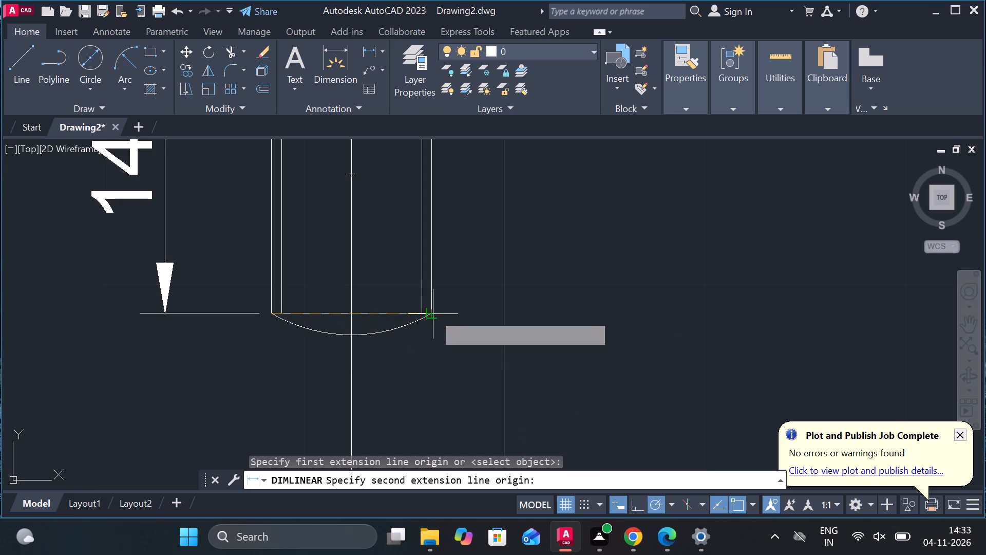
left_click(433, 313)
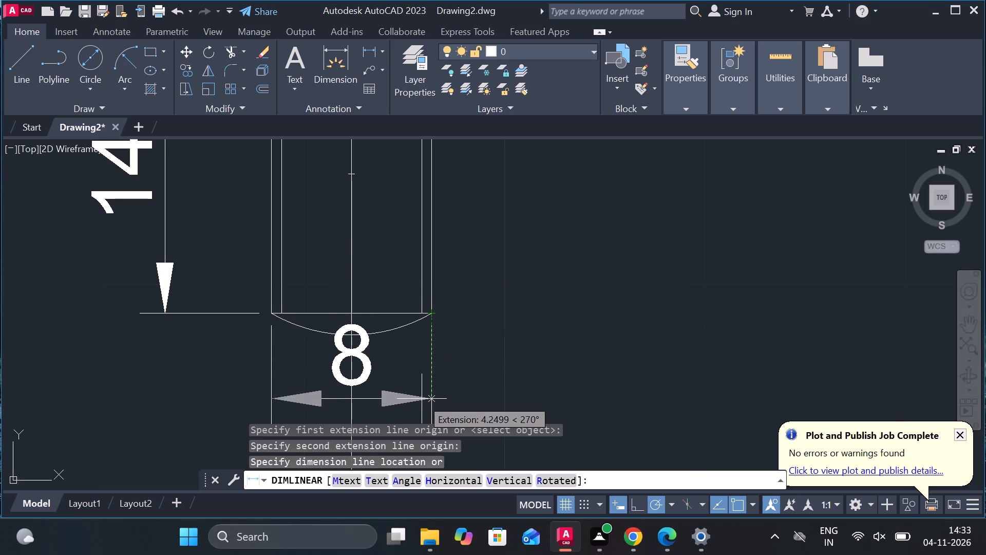
scroll(499, 260, "down", 2)
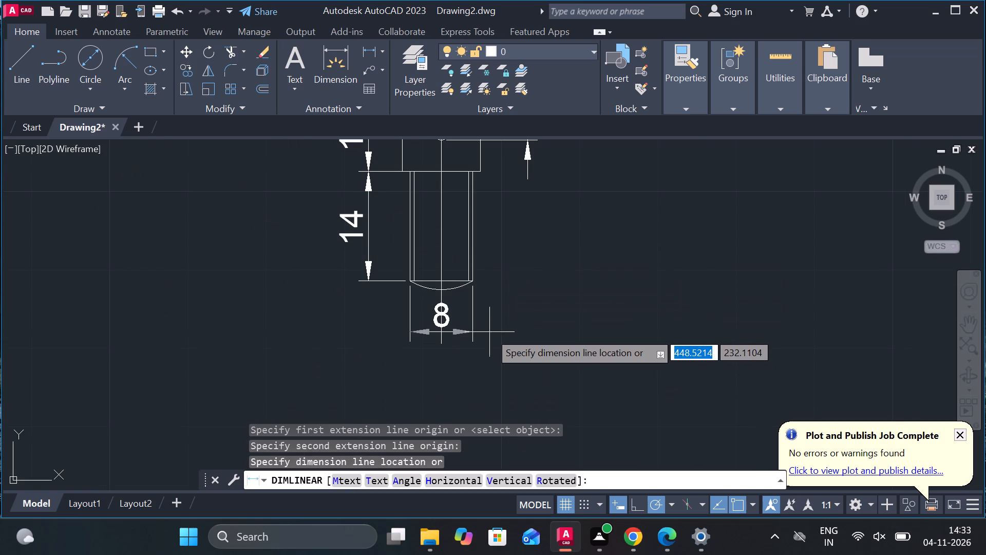
left_click(490, 336)
double_click(439, 320)
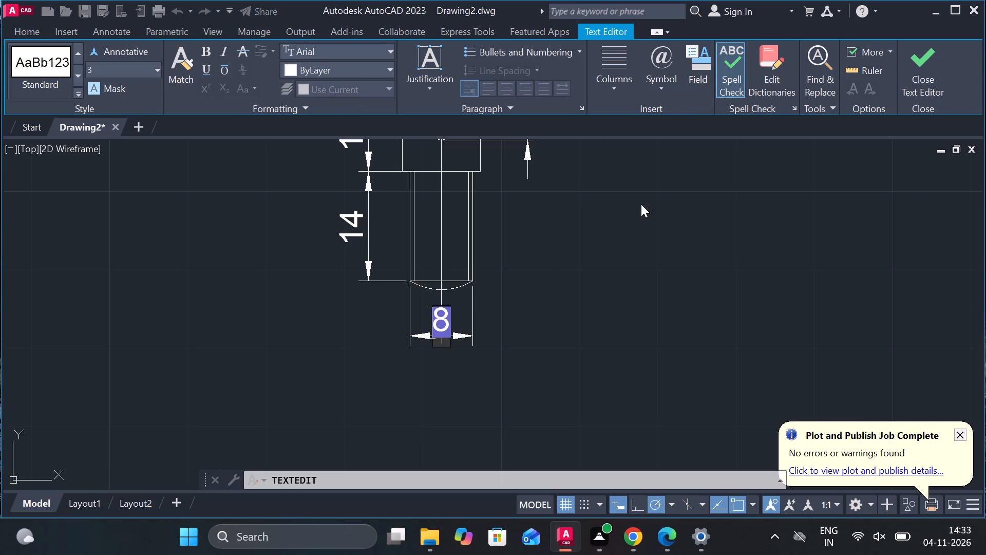
type("M.")
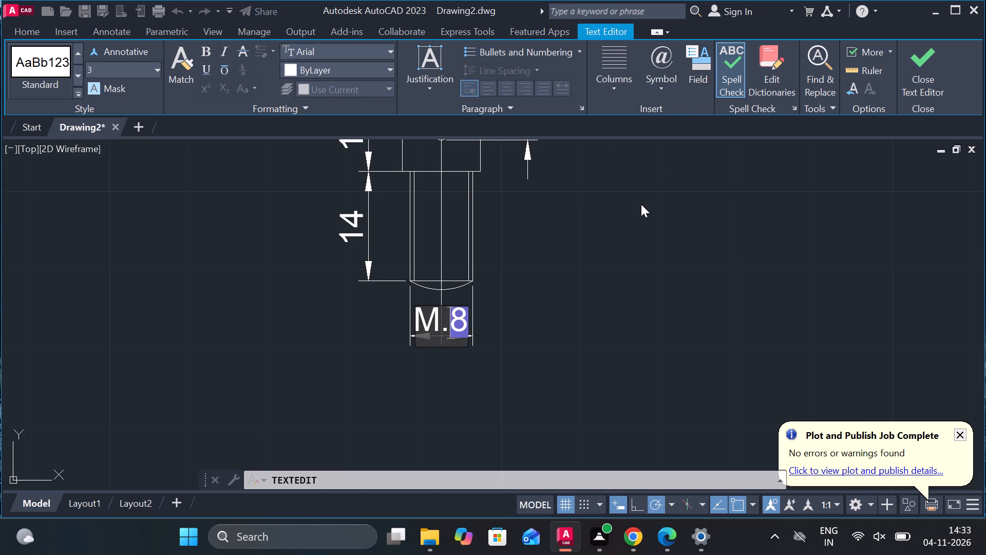
left_click(611, 292)
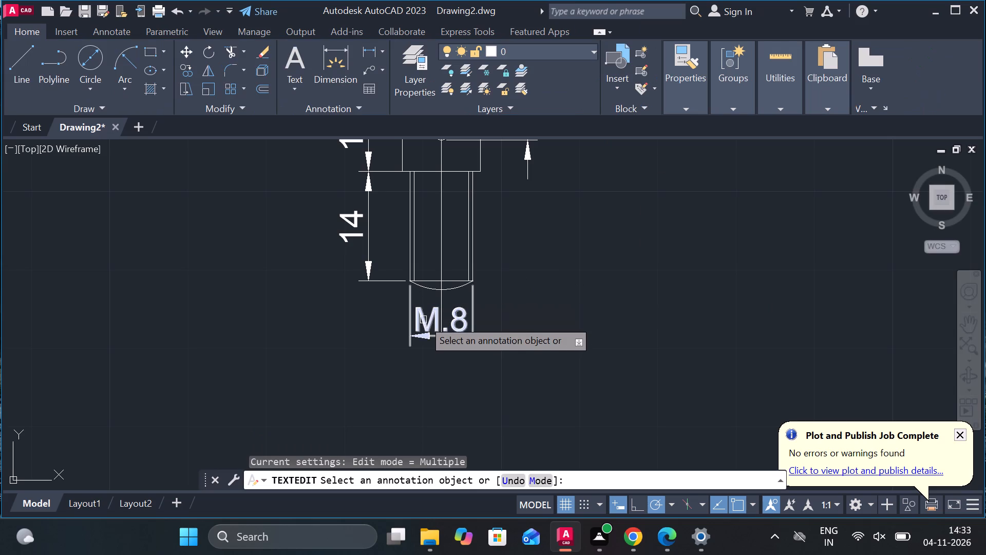
Change the dimensioned screw's vertical centre line to the CENTER2 linetype.
left_click(441, 239)
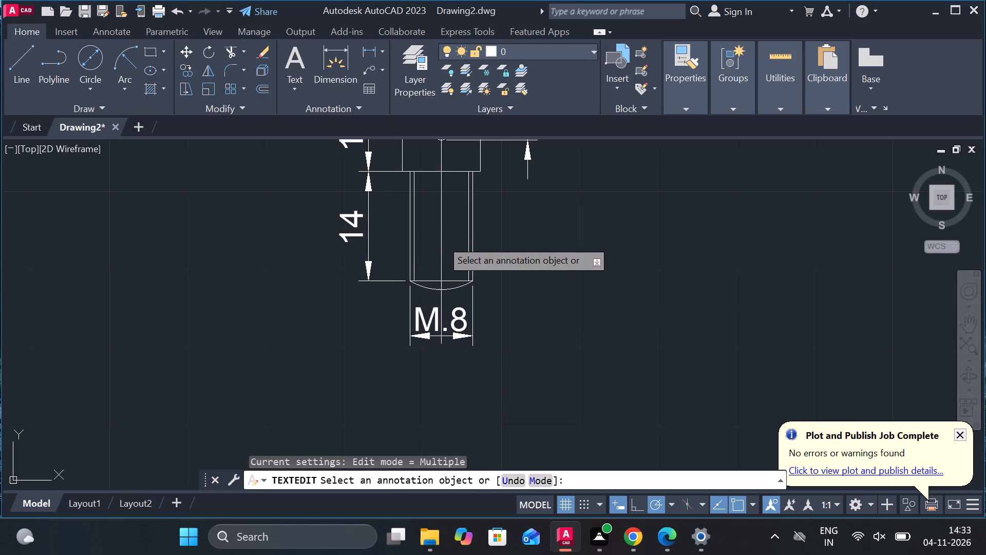
scroll(611, 261, "down", 2)
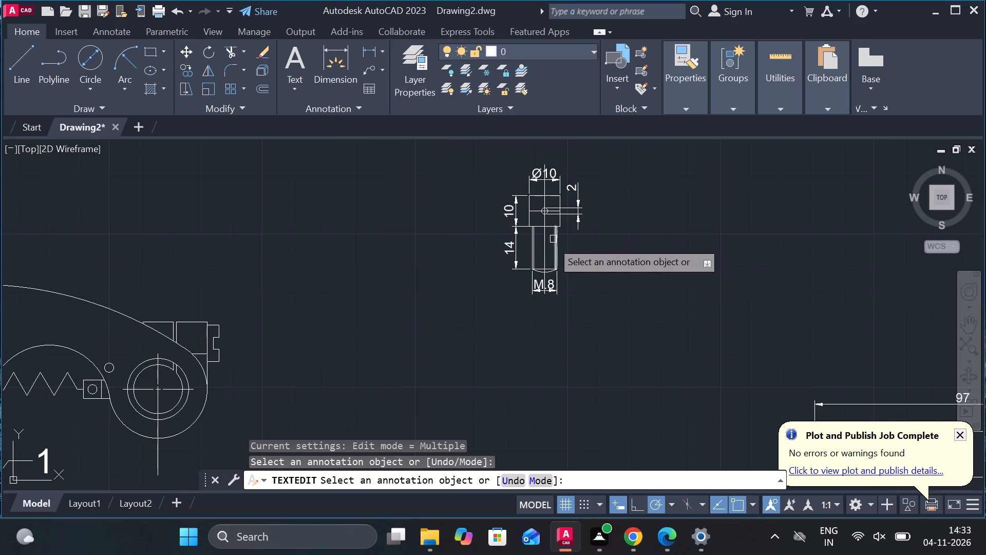
left_click(542, 255)
scroll(566, 208, "up", 1)
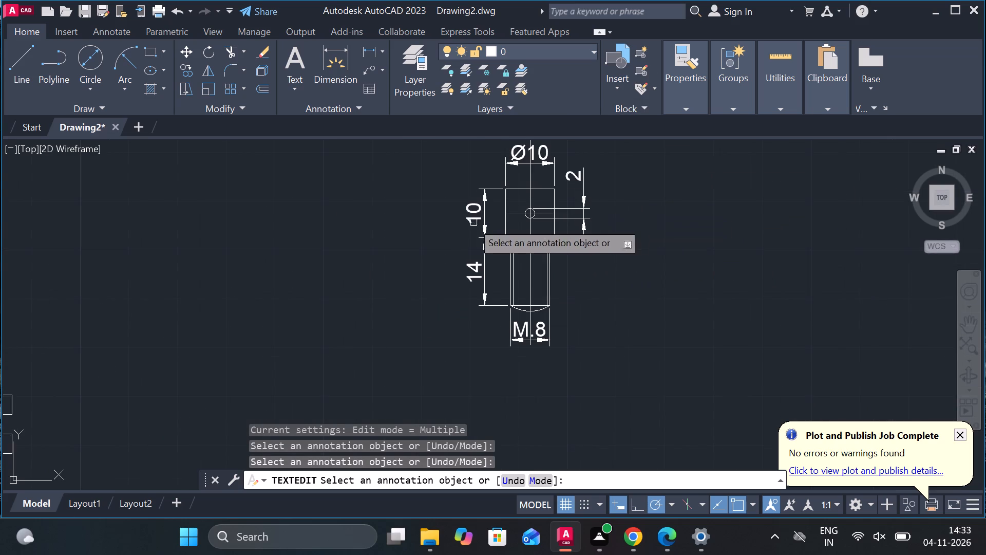
left_click(529, 265)
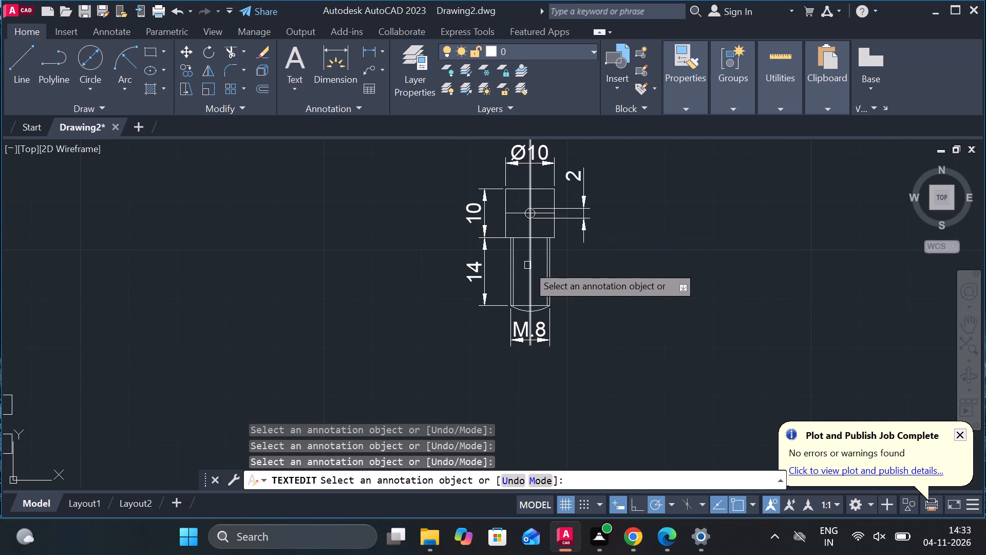
key("Escape")
left_click(530, 268)
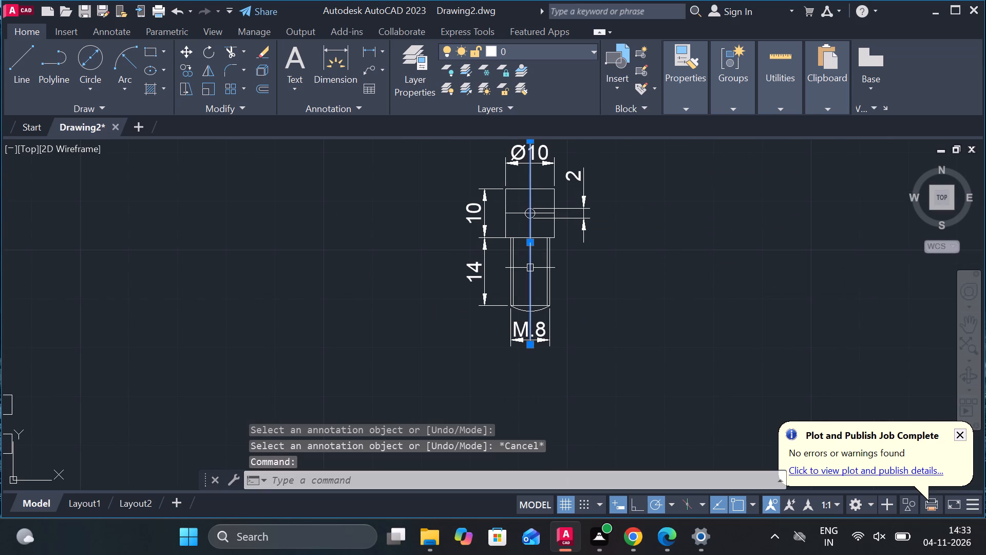
left_click(693, 110)
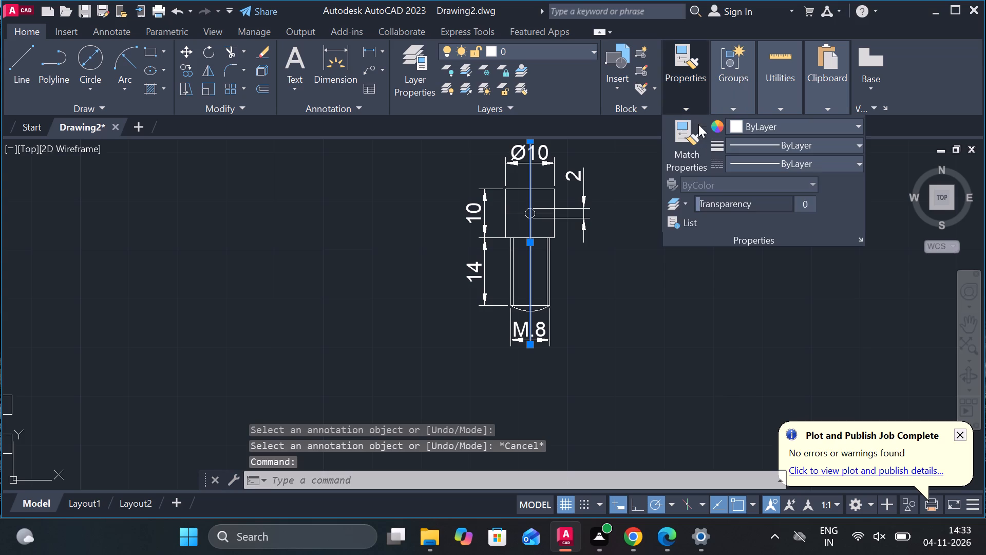
left_click(746, 167)
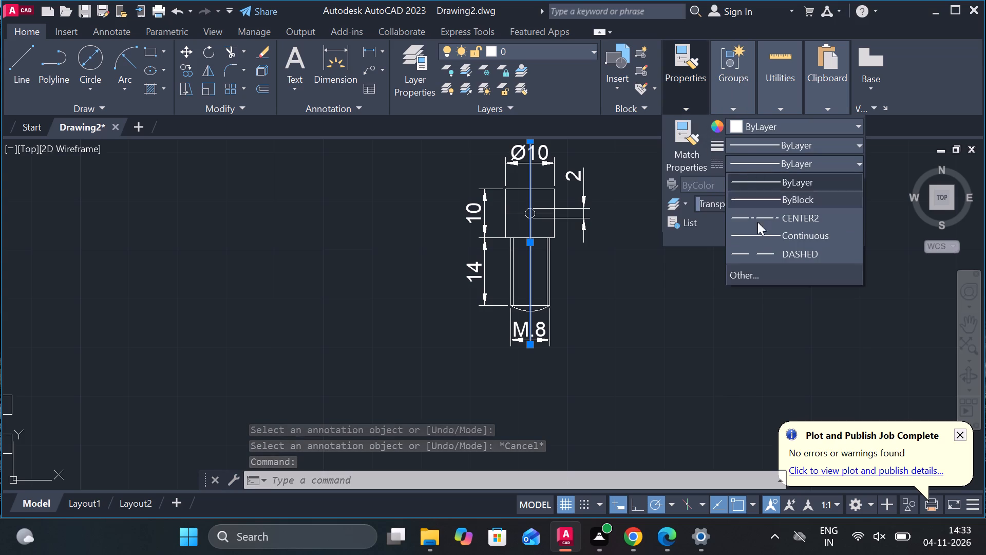
left_click(764, 219)
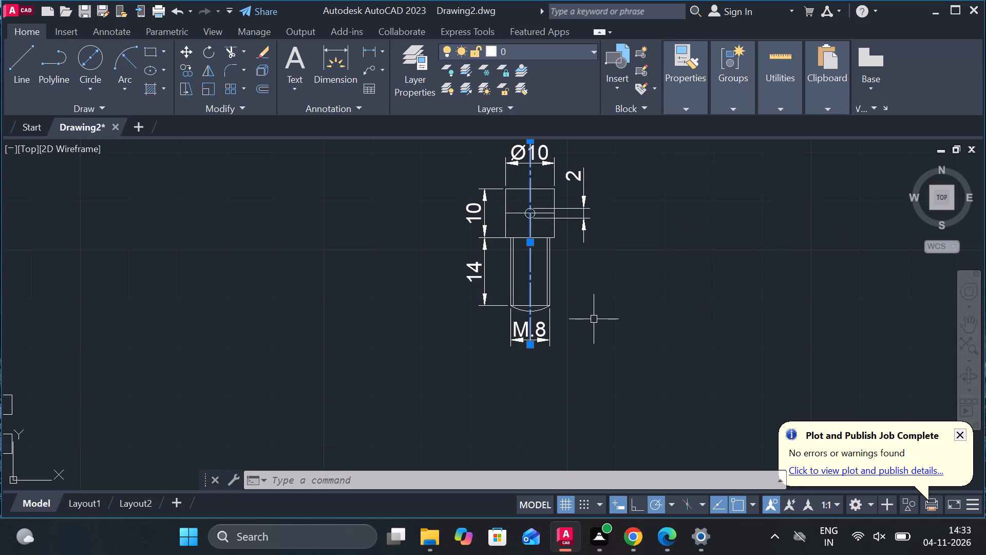
key("Escape")
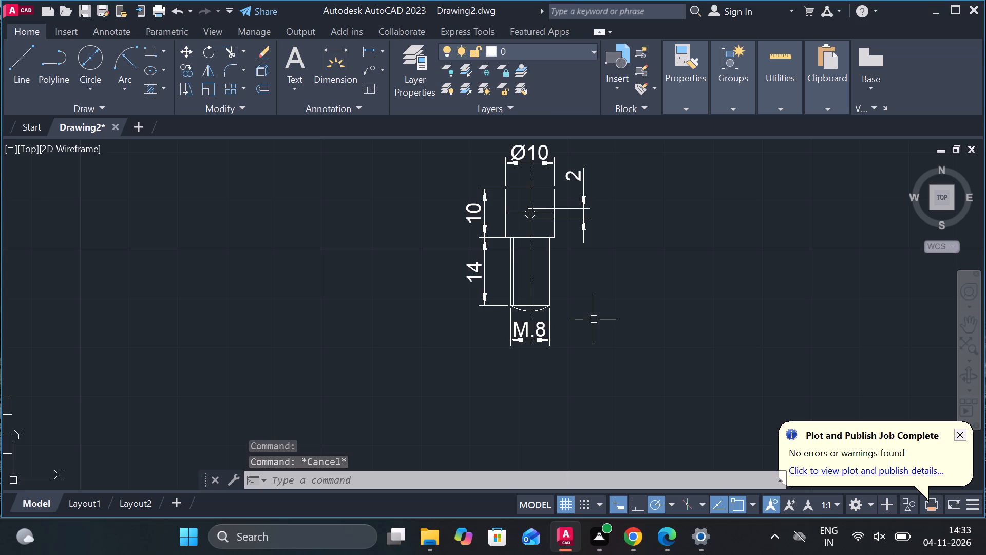
Draw a closed 30 by 6 rectangle with lines in the empty space beside the dimensioned screw.
scroll(589, 325, "down", 2)
scroll(660, 332, "down", 1)
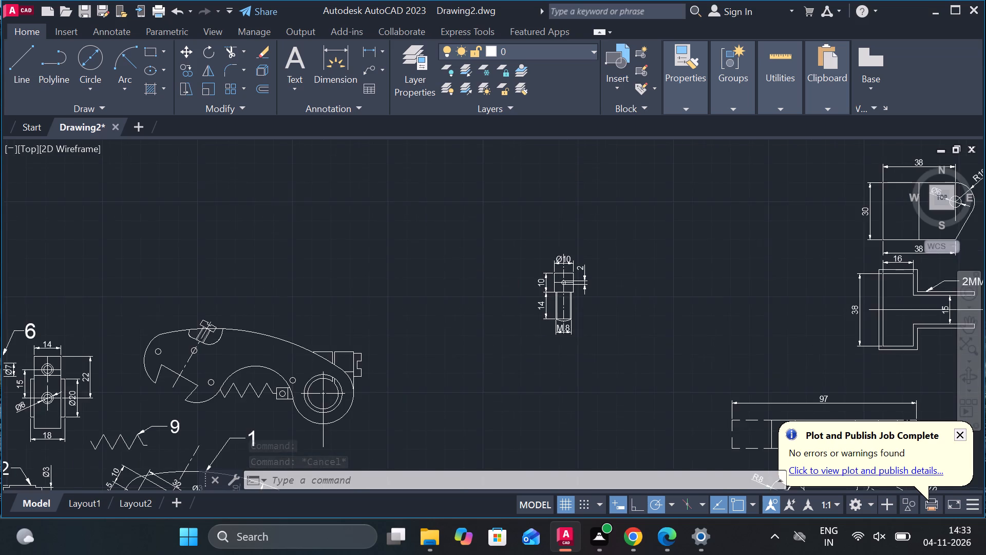
scroll(814, 295, "up", 2)
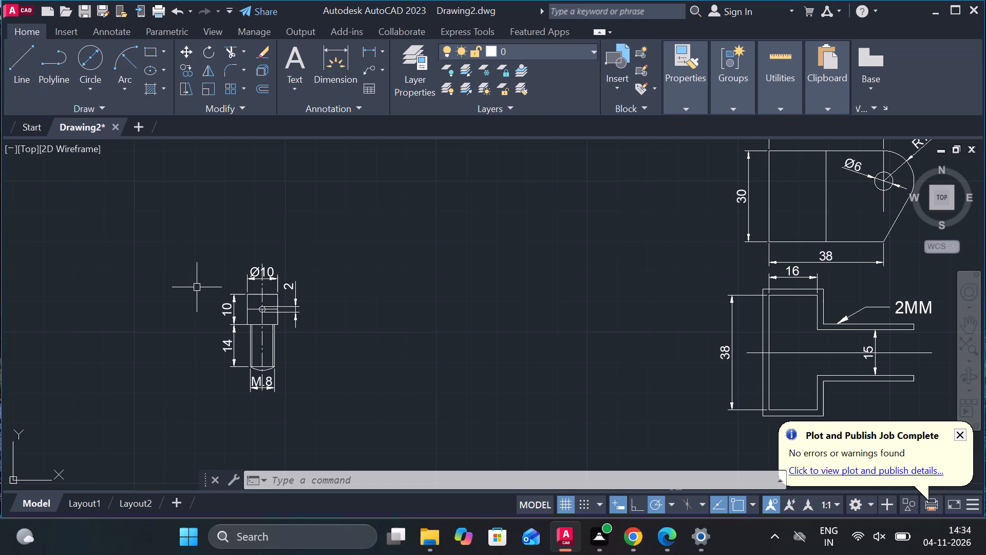
left_click(26, 67)
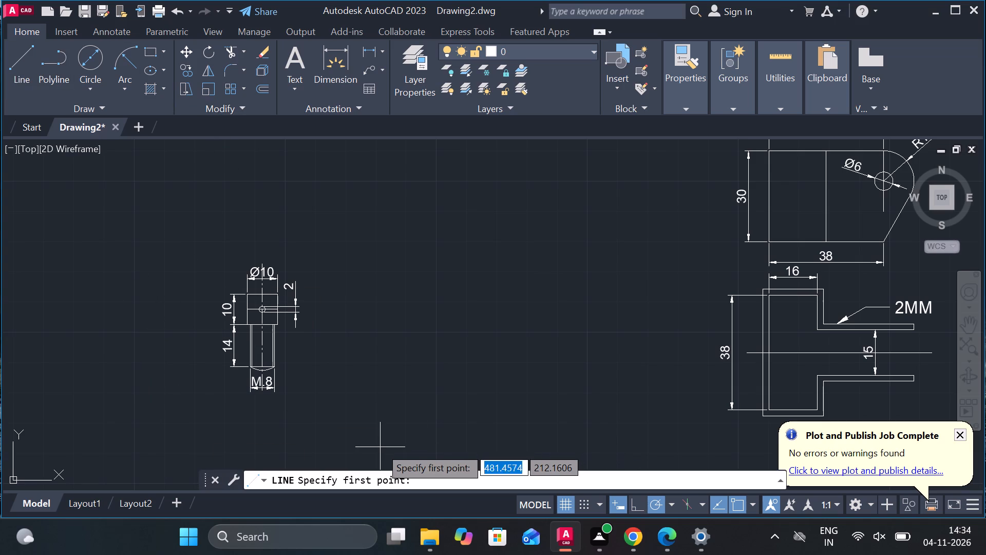
left_click(389, 276)
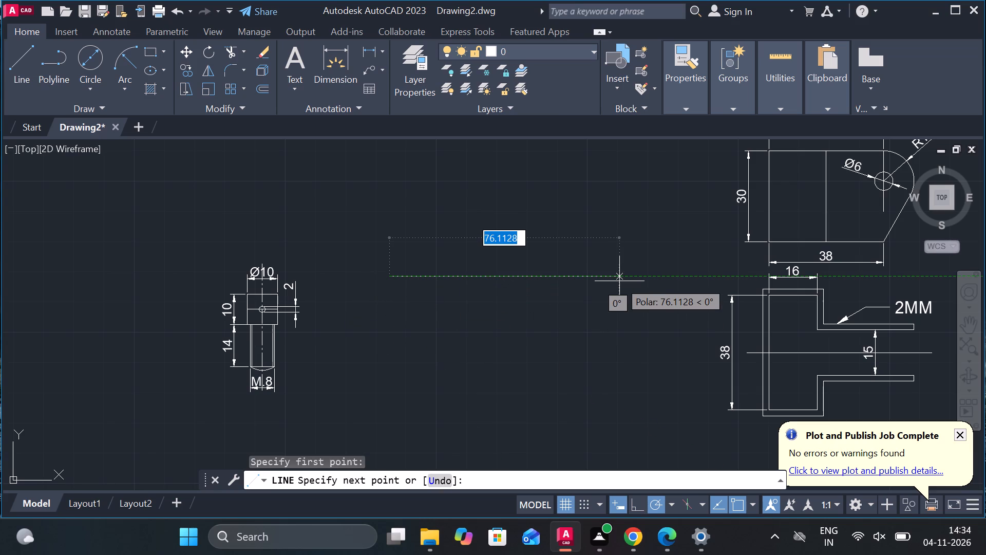
key("3")
key("0")
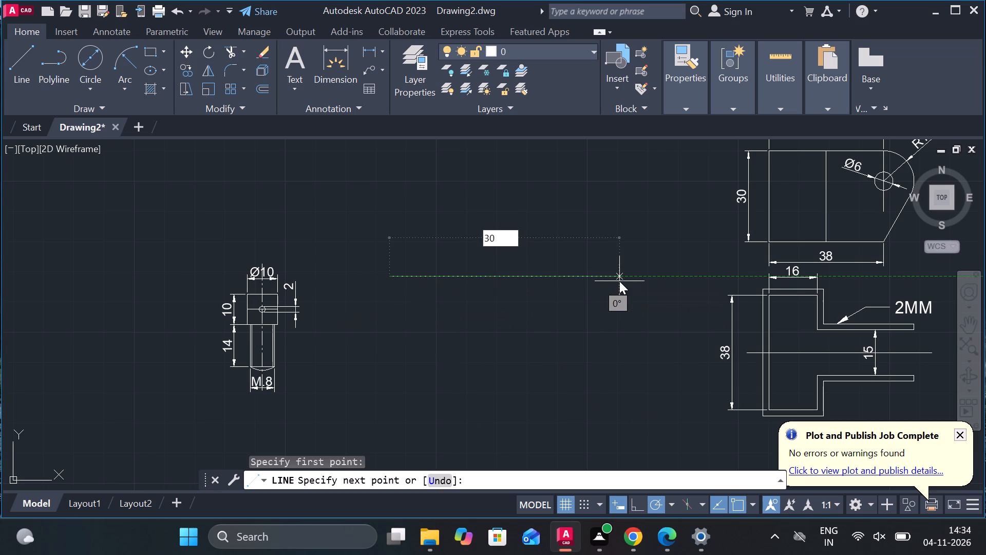
key("Return")
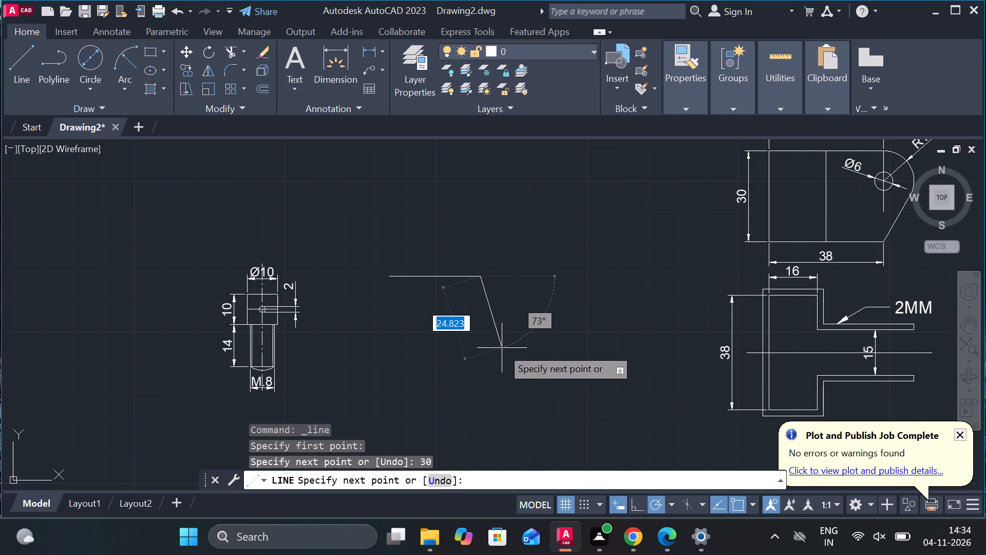
key("6")
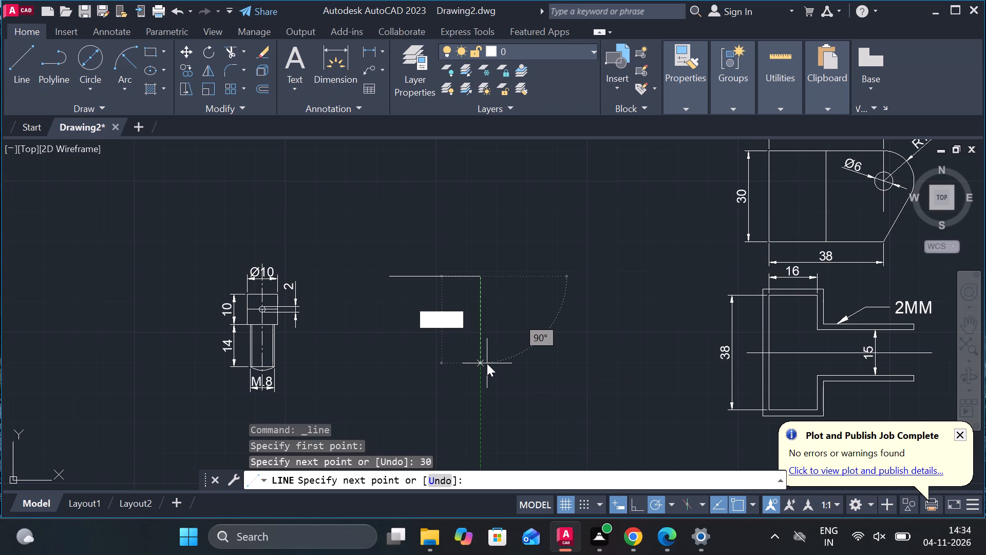
key("Return")
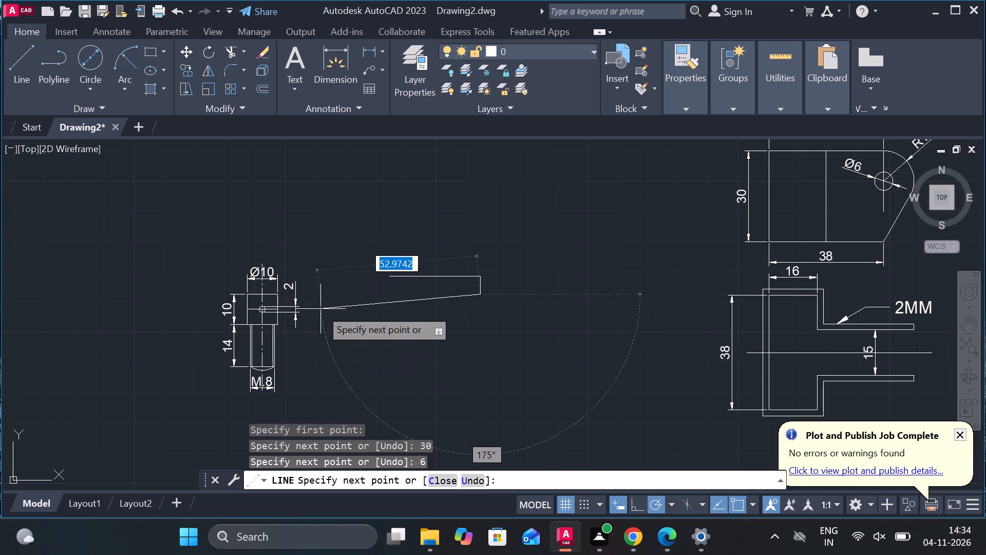
type("30")
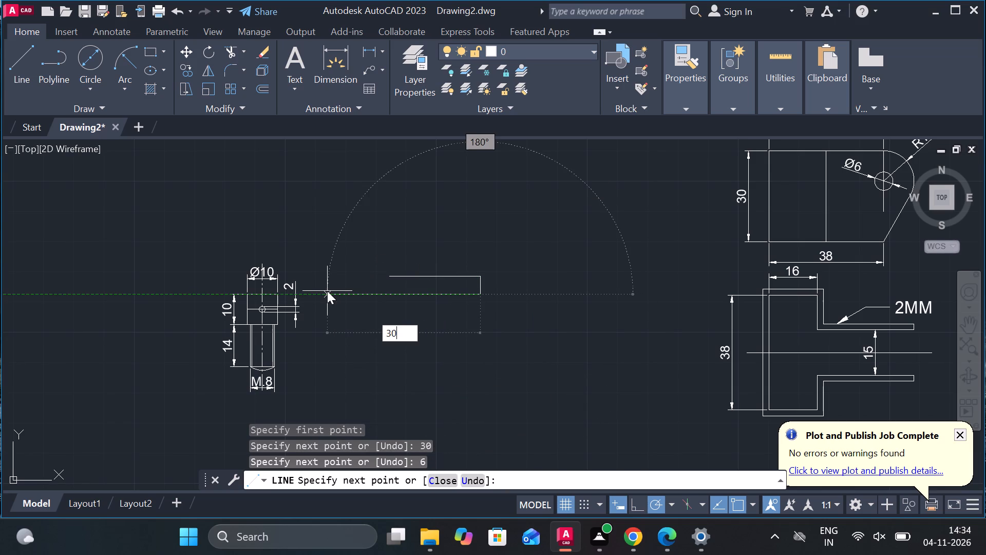
key("Return")
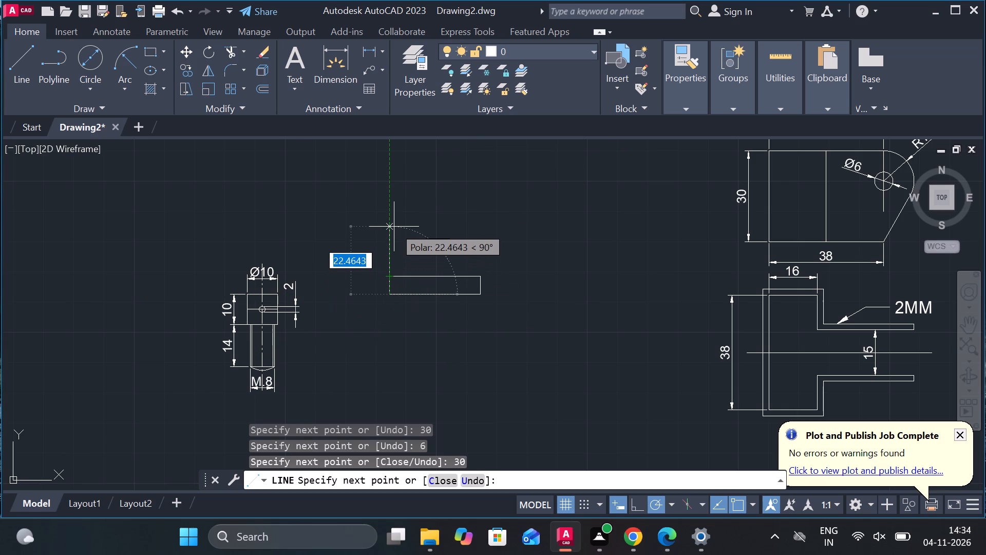
key("c")
key("Return")
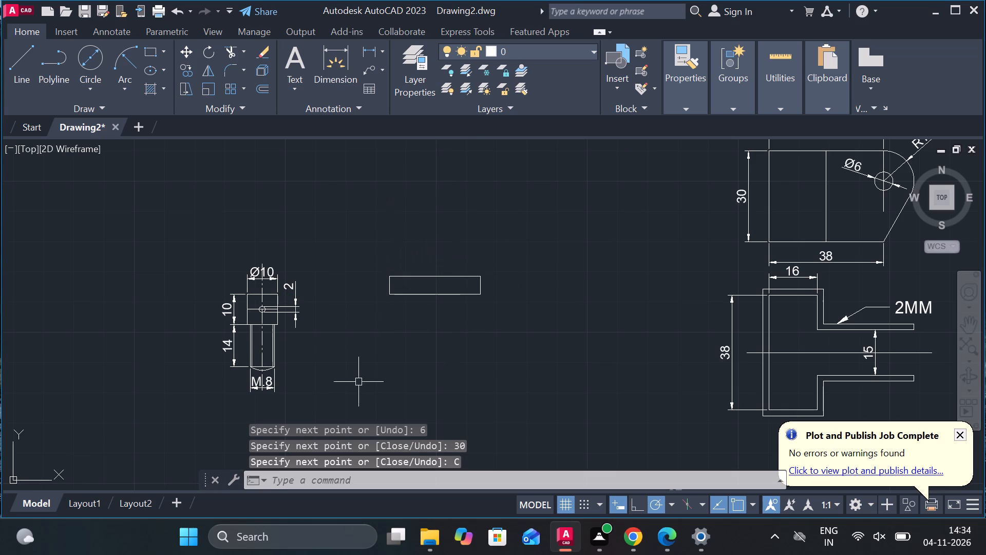
Start a line outline at the rectangle's upper-left corner with a 3-unit segment straight up.
left_click(24, 69)
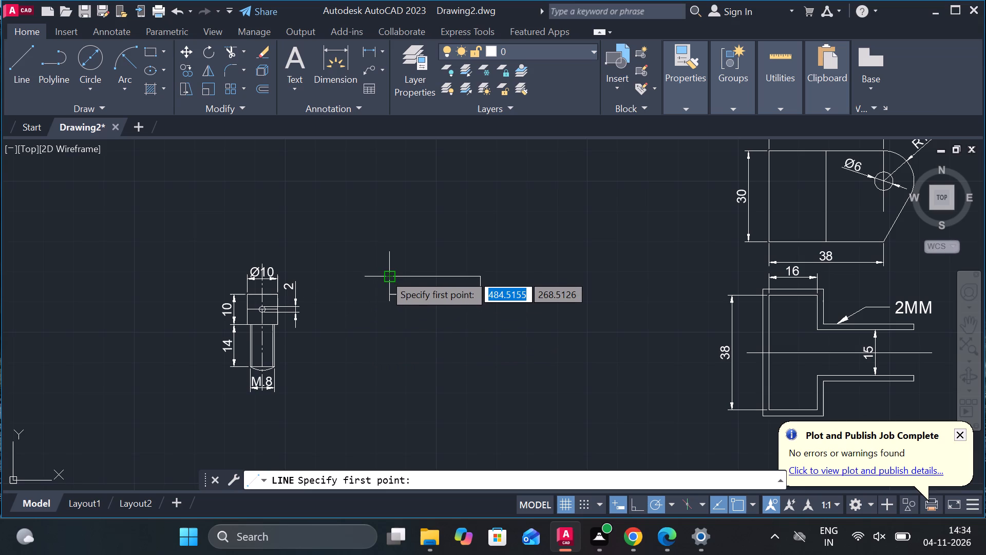
left_click(384, 274)
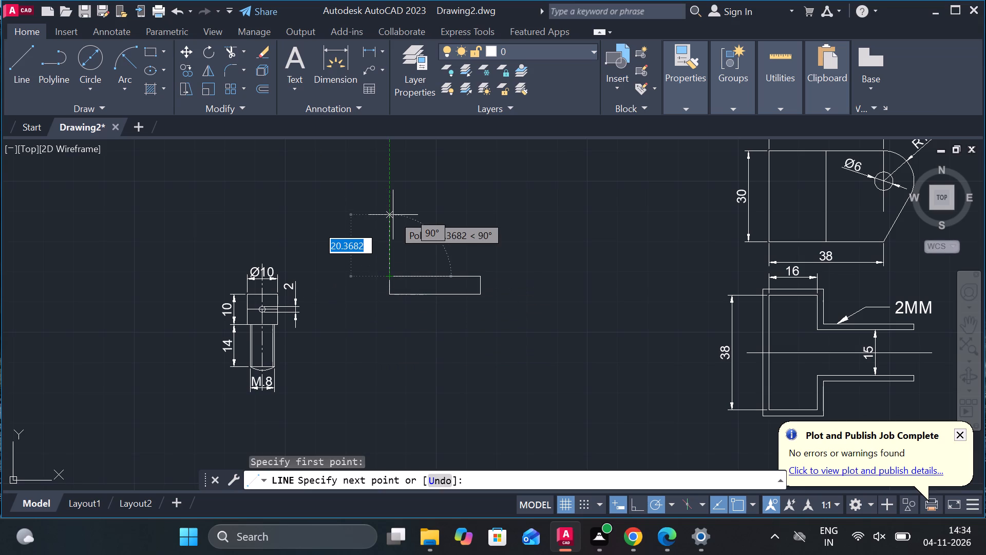
key("3")
key("Return")
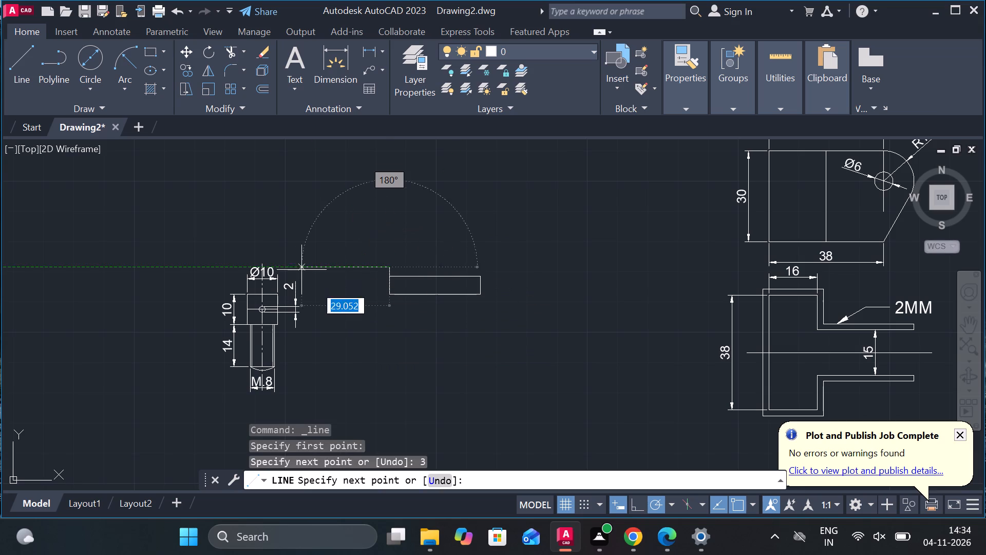
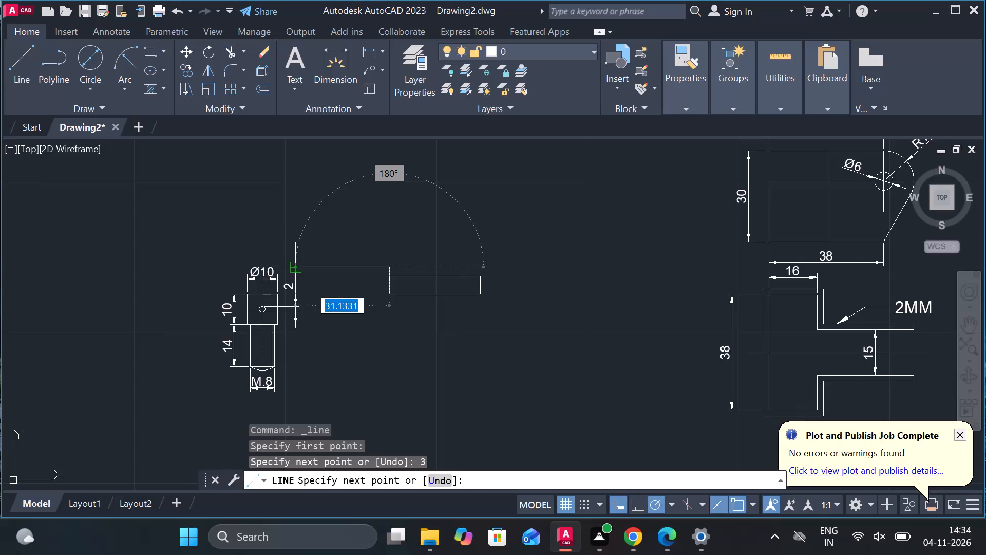
Complete the head outline as a closed 10 by 12 rectangle with 10, 12 and 10-unit segments at the bar's left end.
key("1")
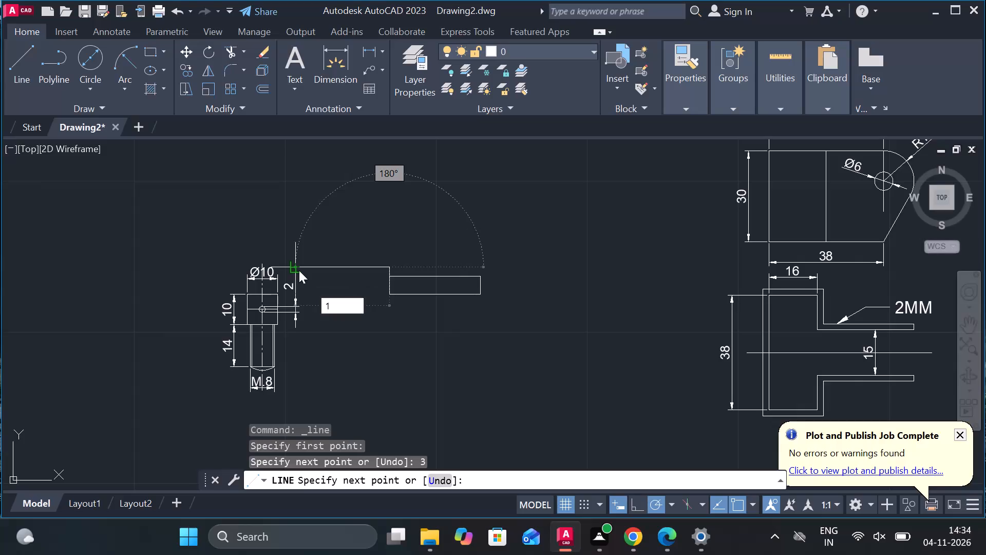
key("0")
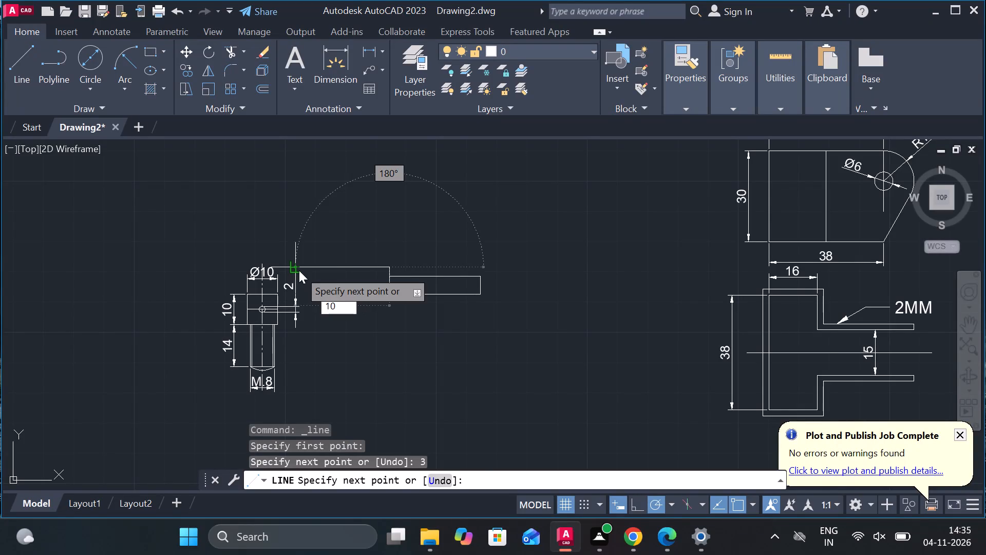
key("Return")
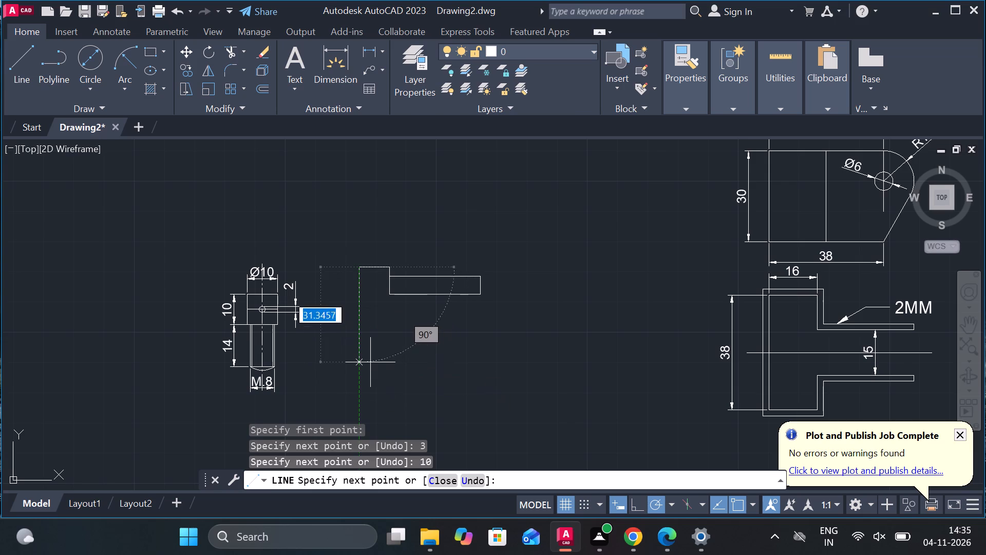
type("12")
key("Return")
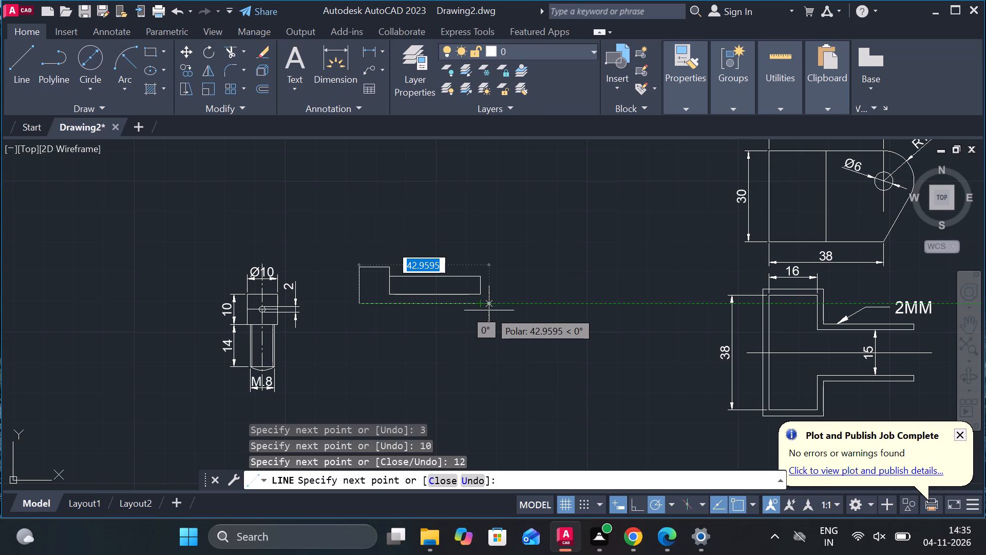
key("3")
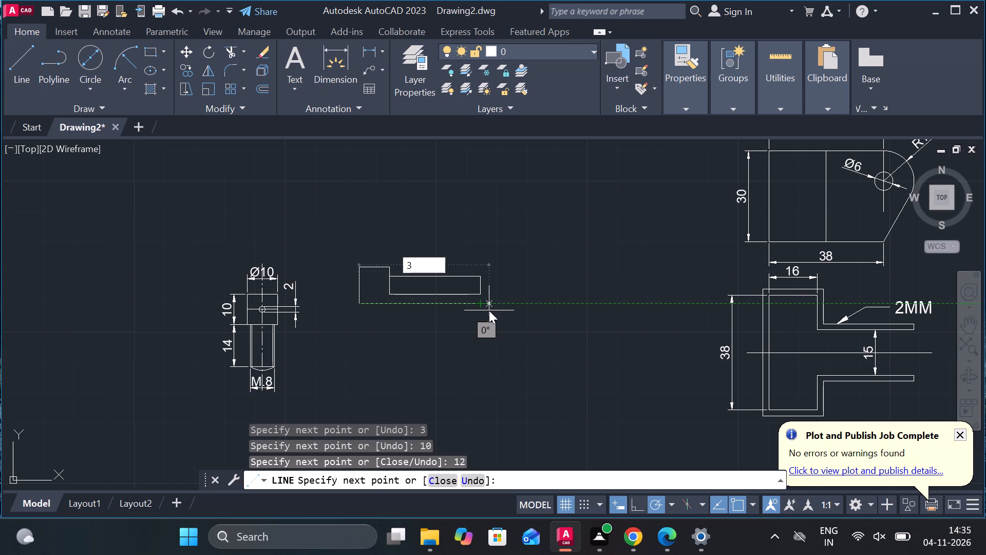
key("BackSpace")
key("1")
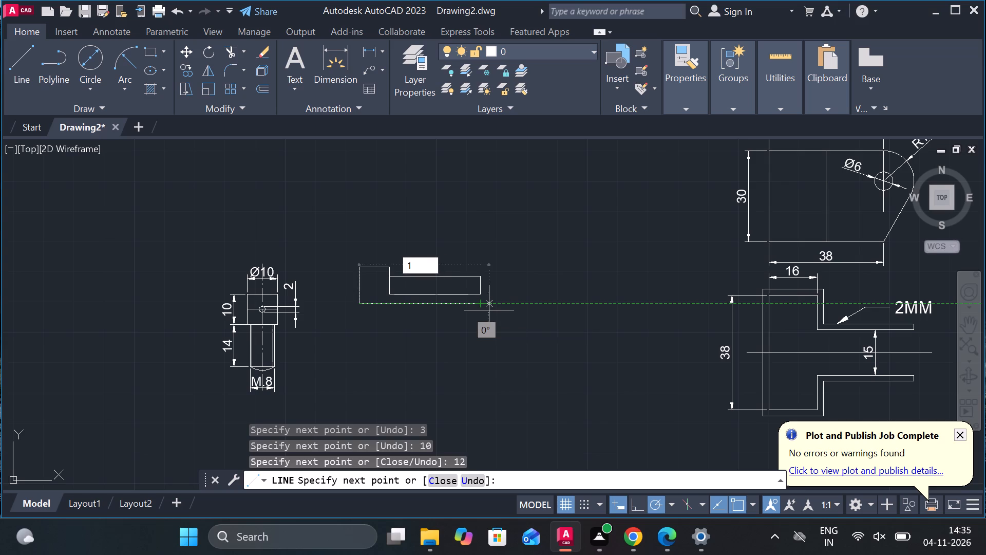
key("0")
key("Return")
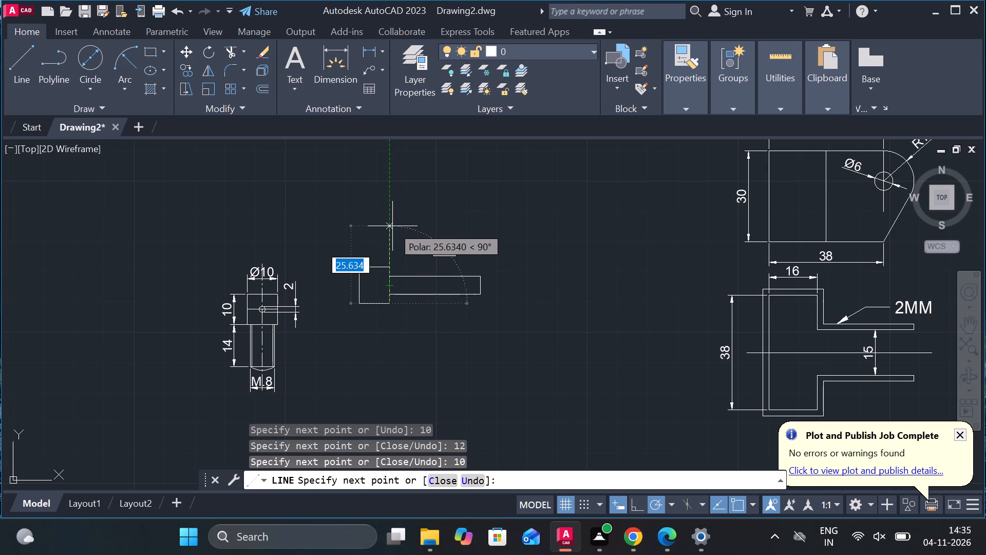
key("c")
key("Return")
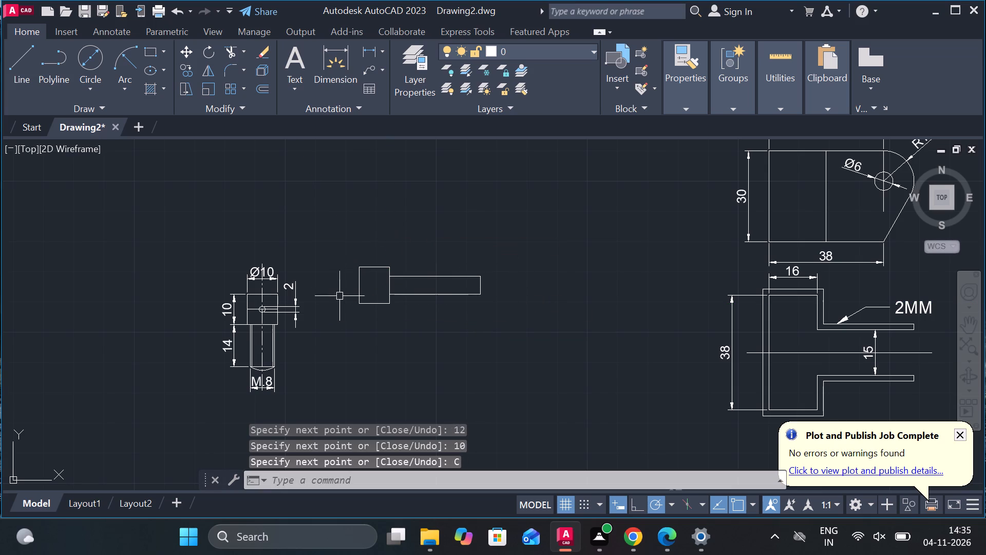
Copy the head's top edge straight down at distances of 3 and 9 units.
scroll(374, 288, "up", 2)
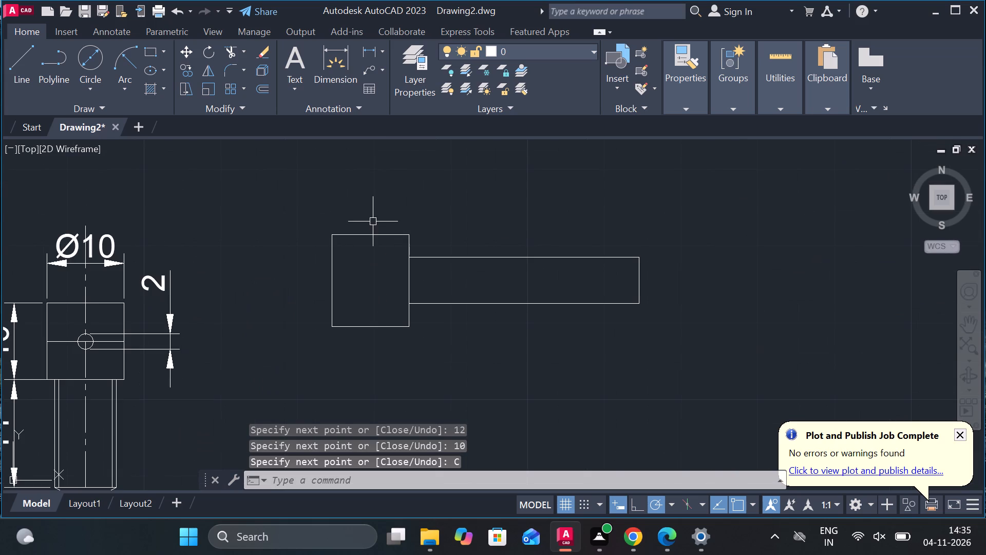
left_click(373, 234)
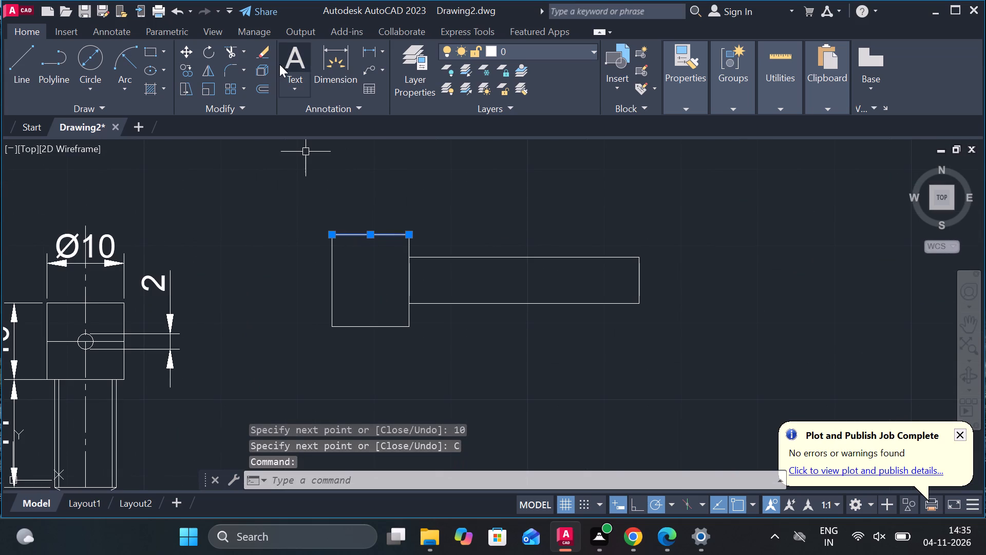
left_click(188, 65)
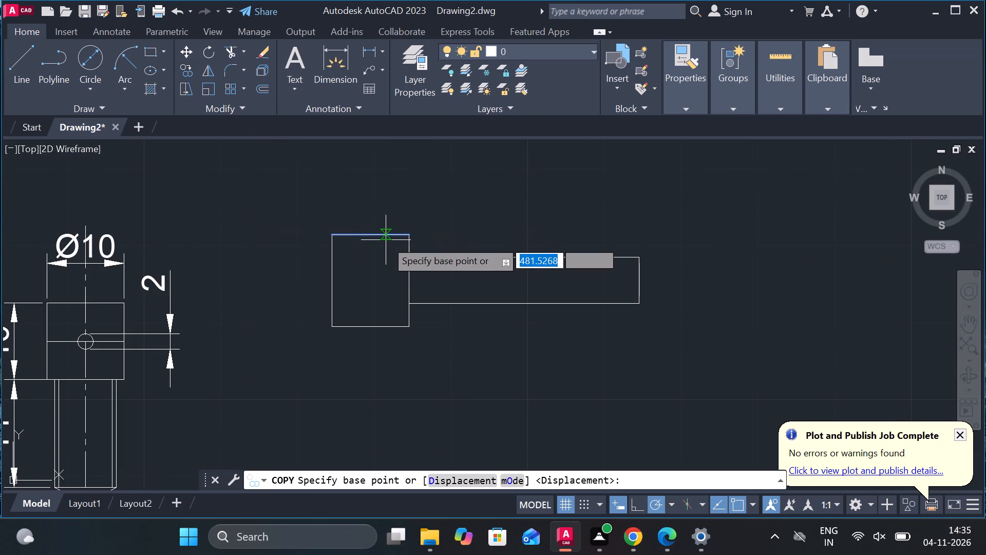
left_click(371, 238)
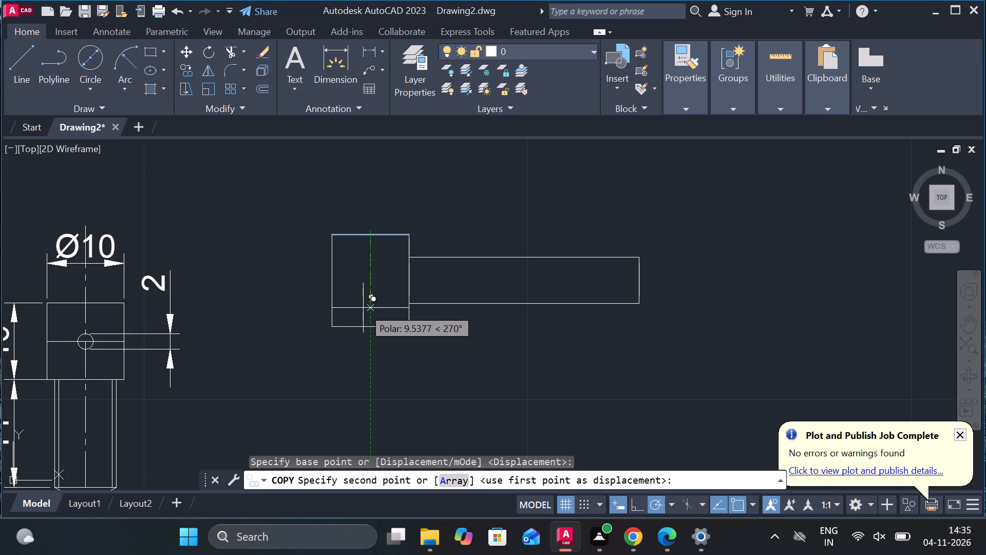
key("3")
key("Return")
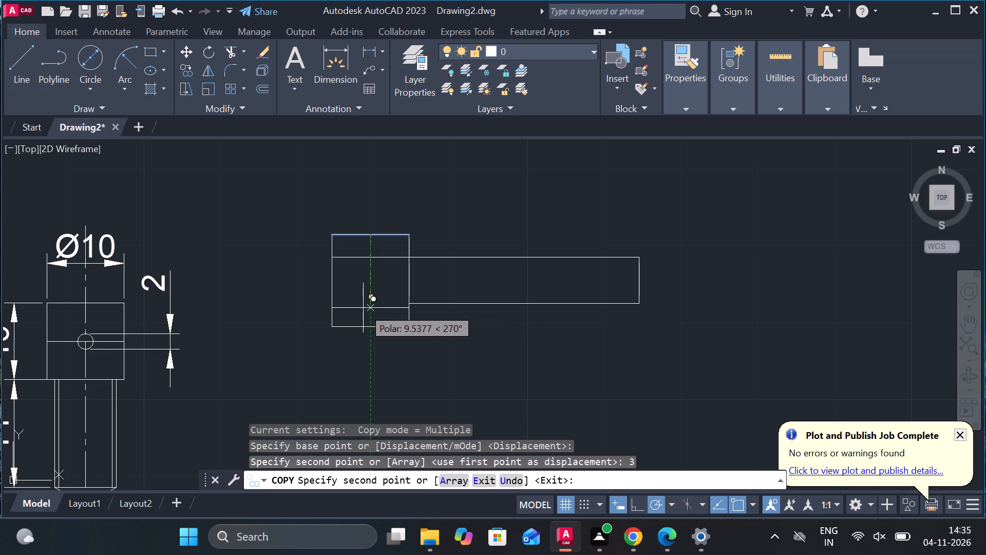
key("9")
key("Return")
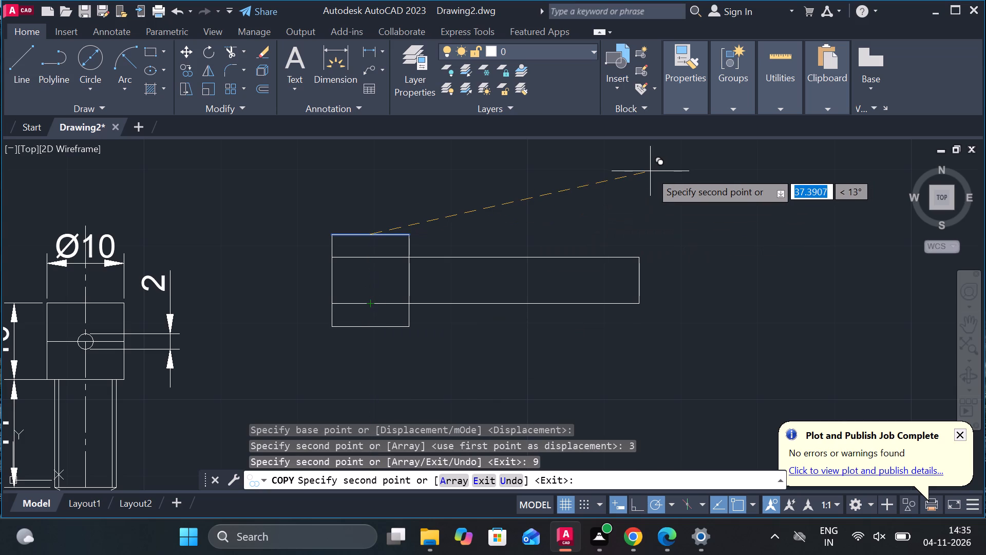
key("Escape")
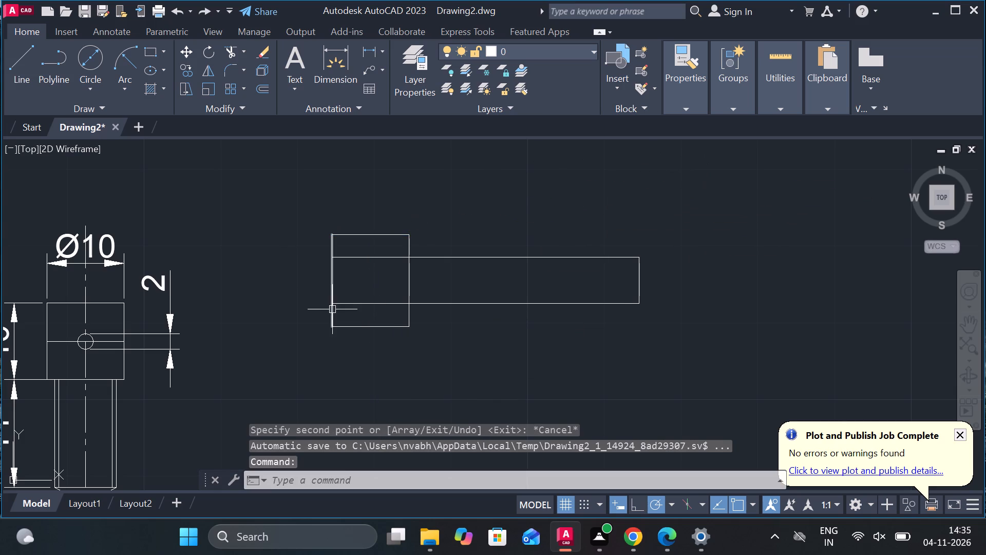
Copy the head's left vertical edge 2 units horizontally inward.
left_click(331, 277)
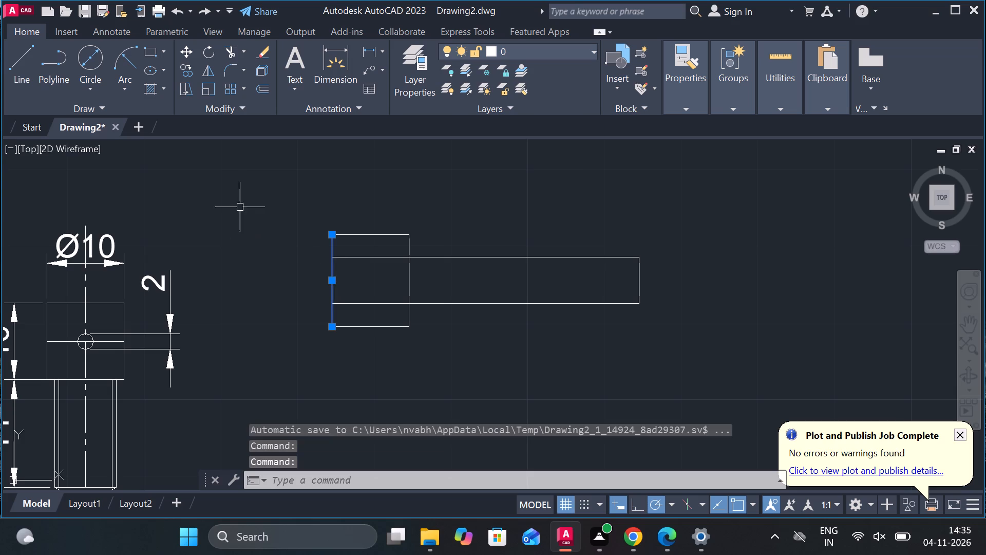
left_click(192, 70)
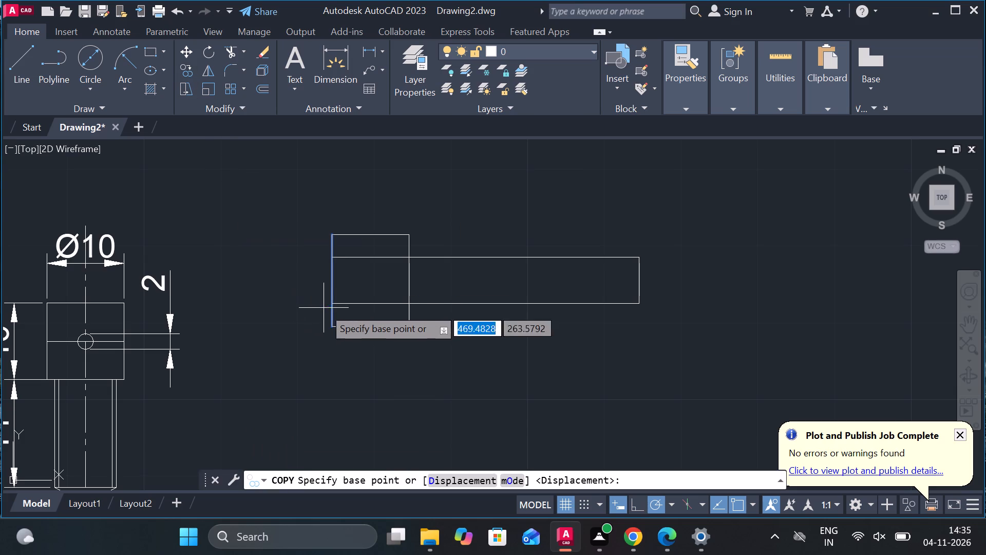
left_click(332, 286)
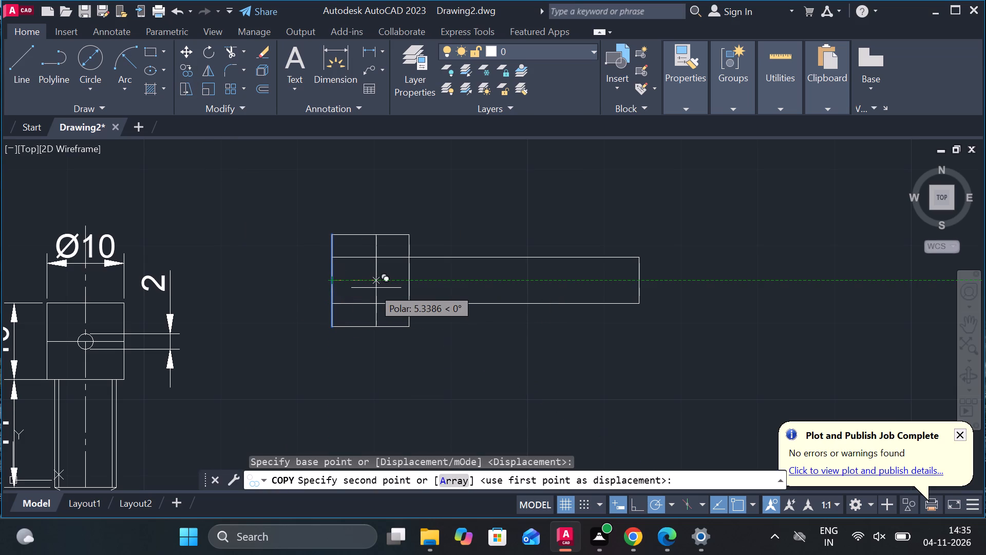
key("2")
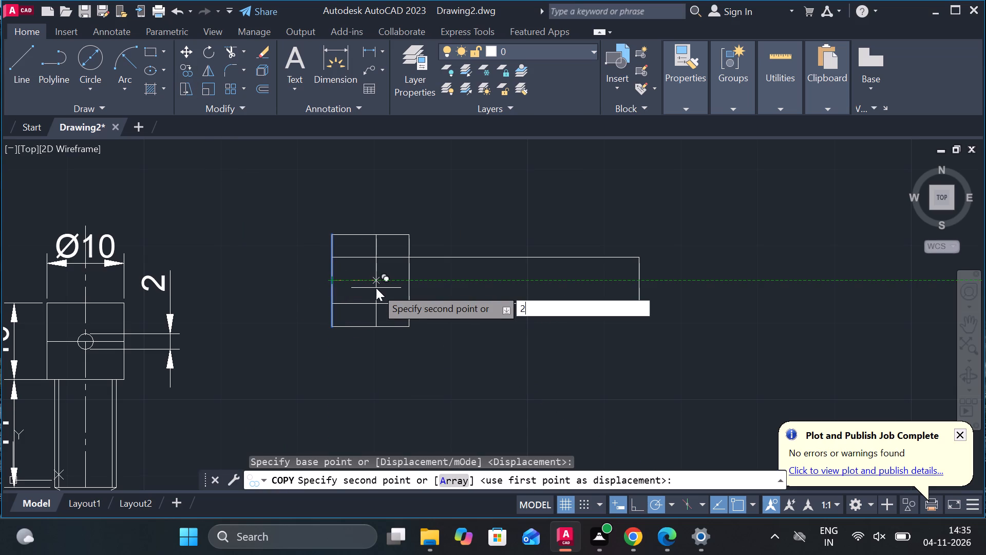
key("Return")
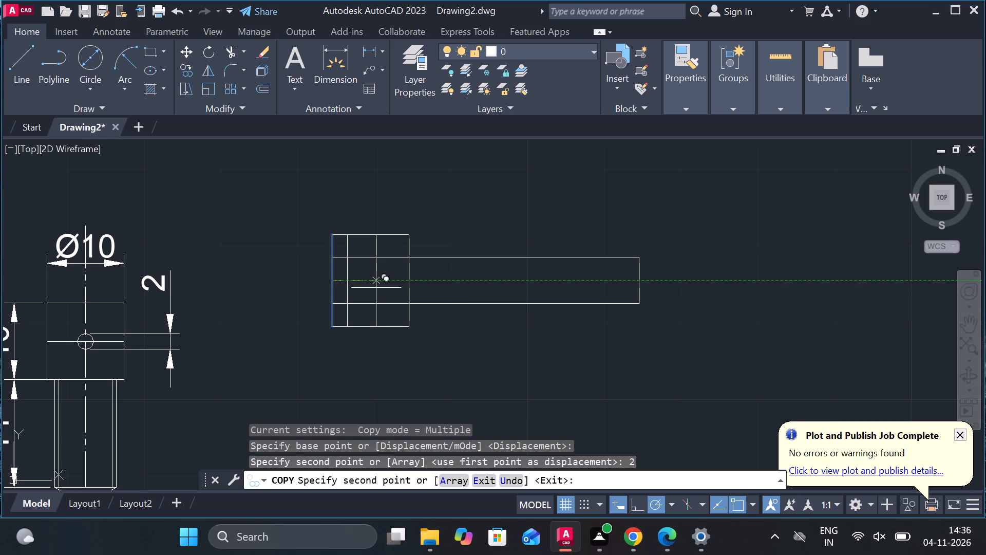
key("Escape")
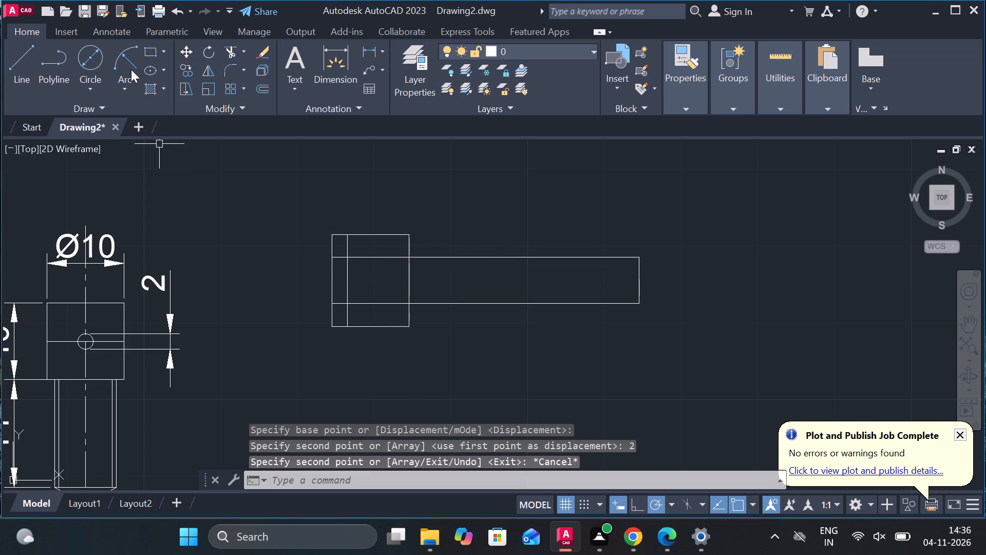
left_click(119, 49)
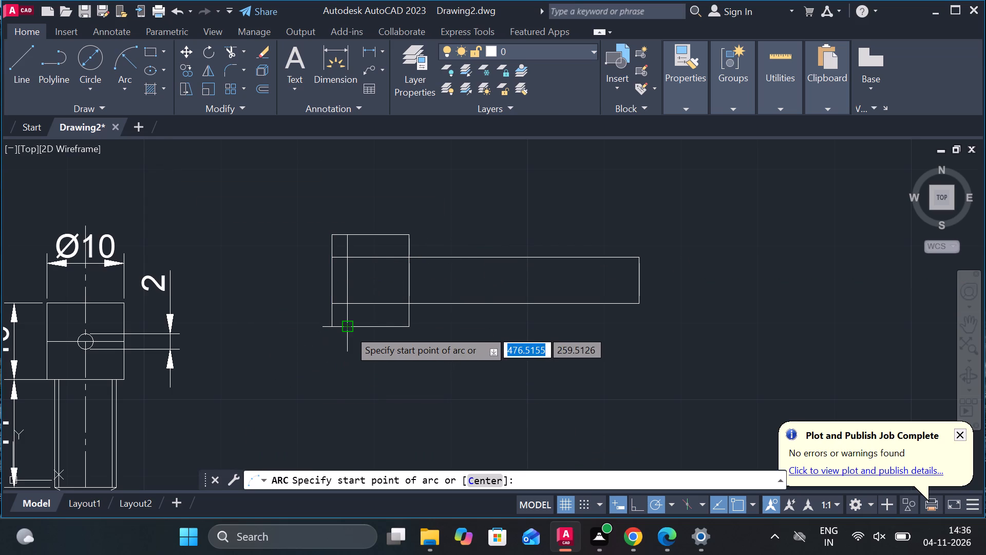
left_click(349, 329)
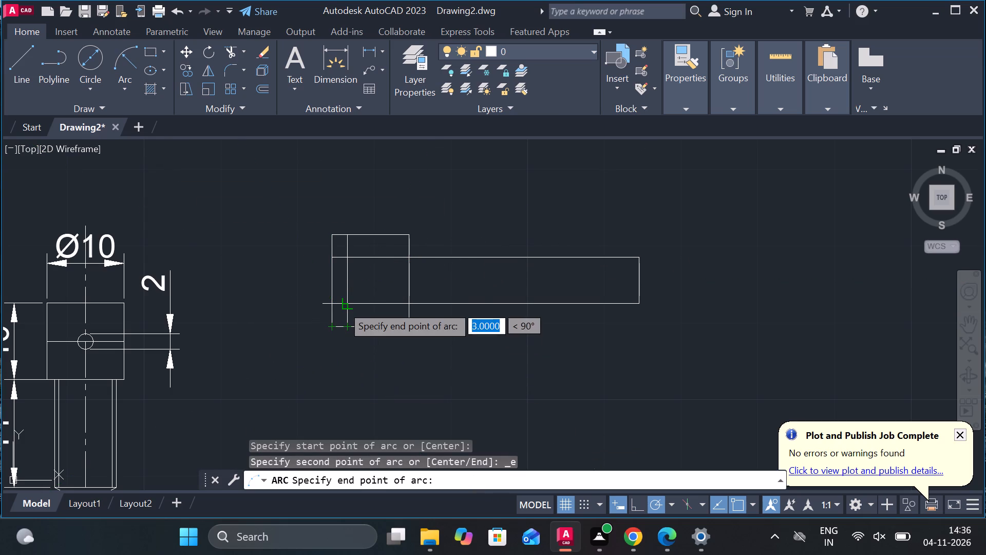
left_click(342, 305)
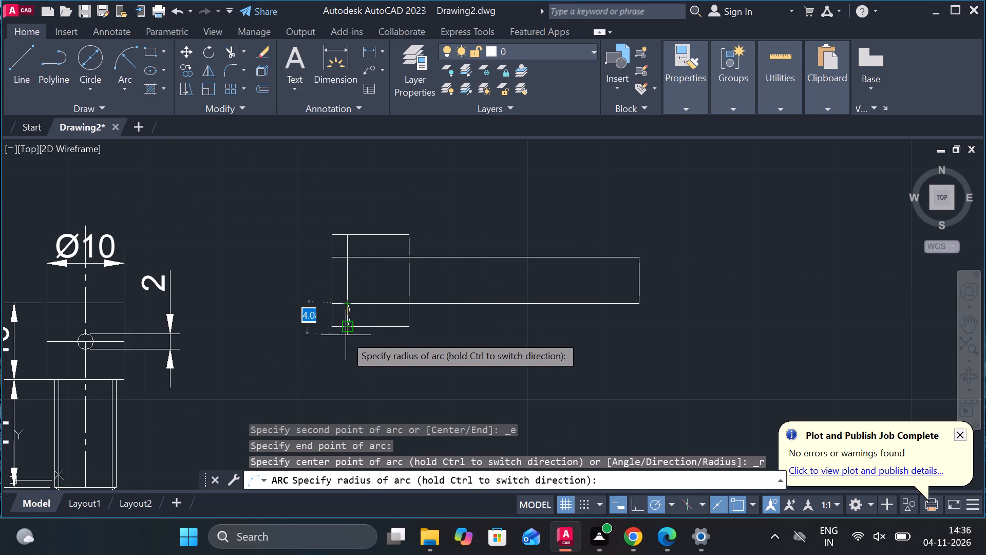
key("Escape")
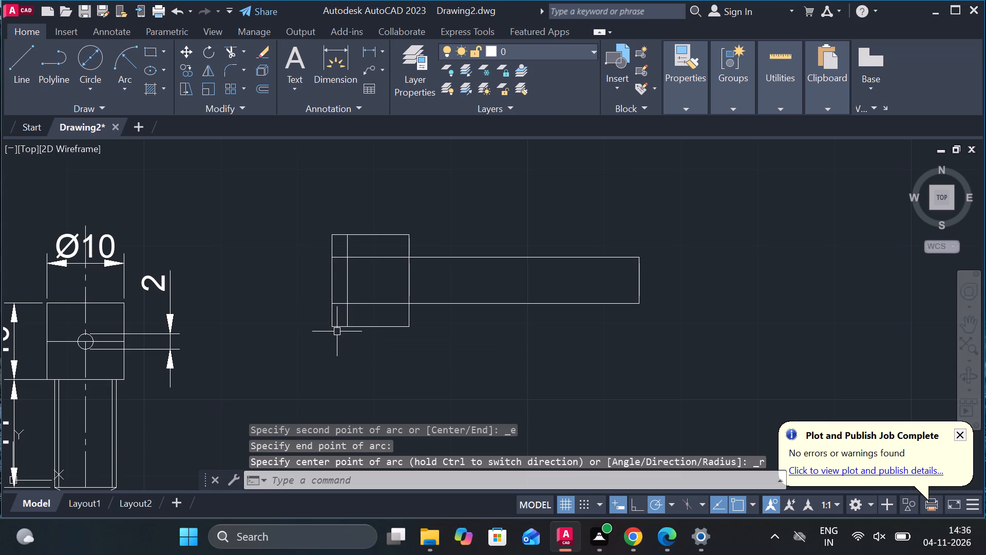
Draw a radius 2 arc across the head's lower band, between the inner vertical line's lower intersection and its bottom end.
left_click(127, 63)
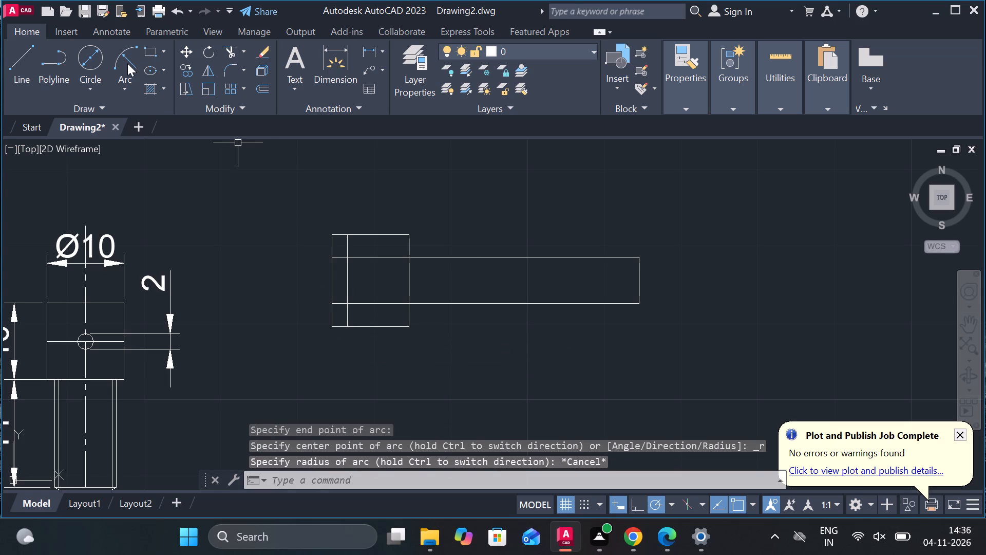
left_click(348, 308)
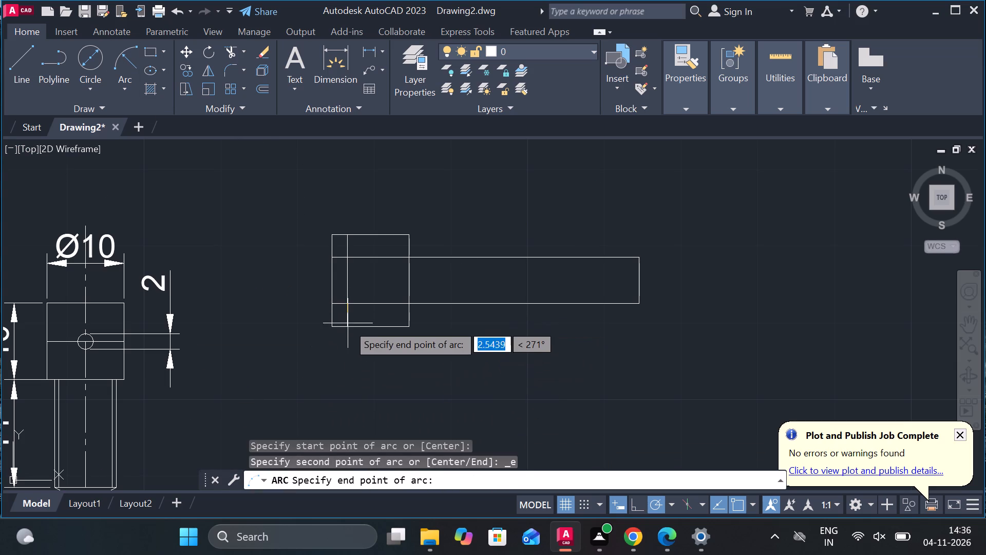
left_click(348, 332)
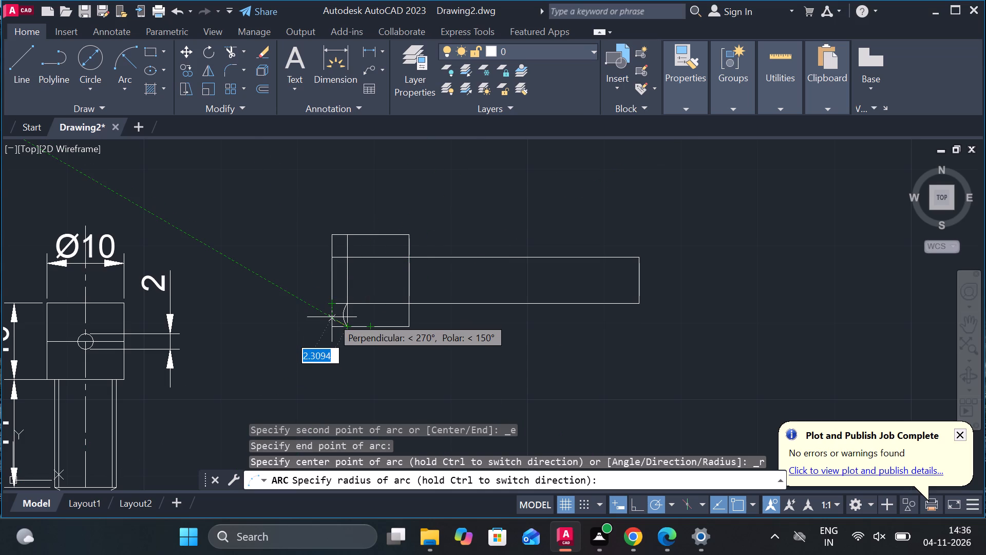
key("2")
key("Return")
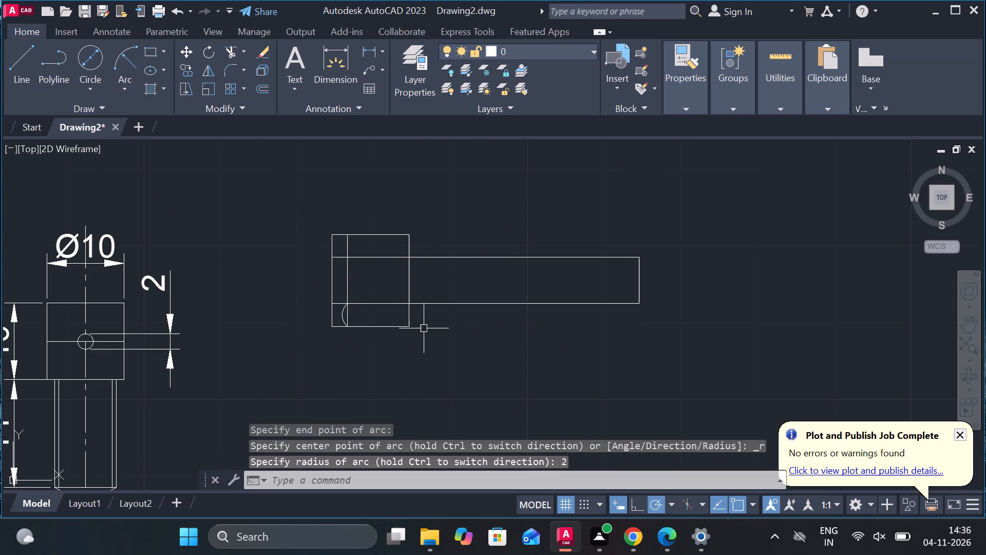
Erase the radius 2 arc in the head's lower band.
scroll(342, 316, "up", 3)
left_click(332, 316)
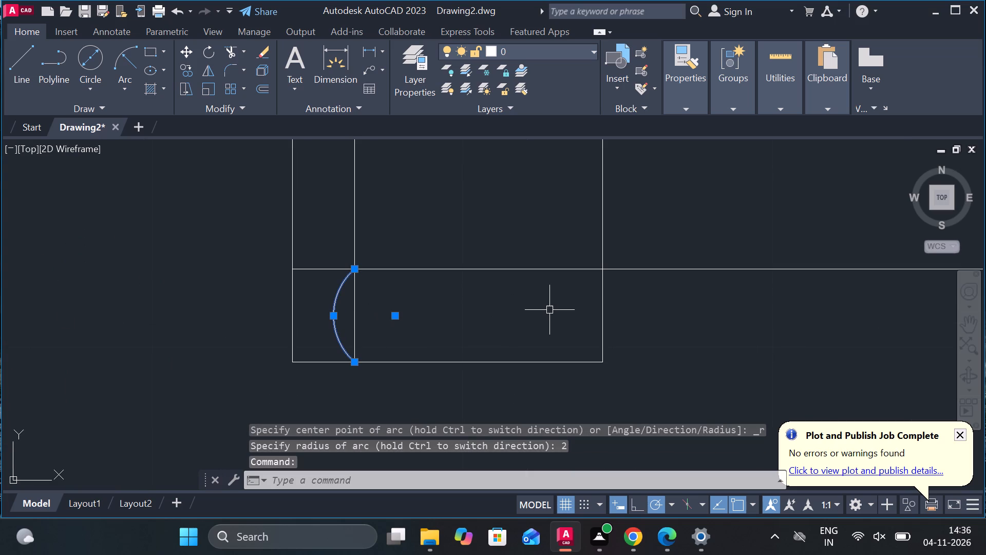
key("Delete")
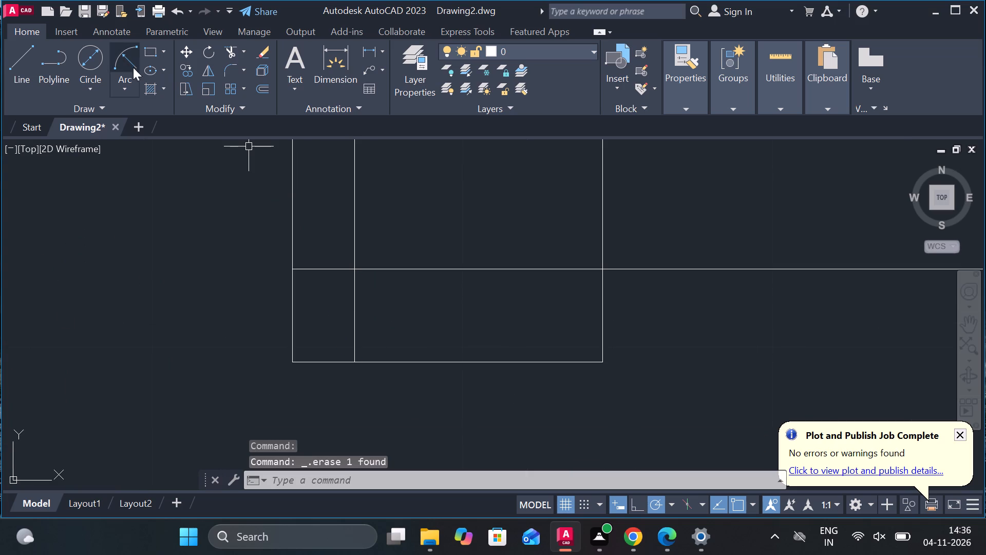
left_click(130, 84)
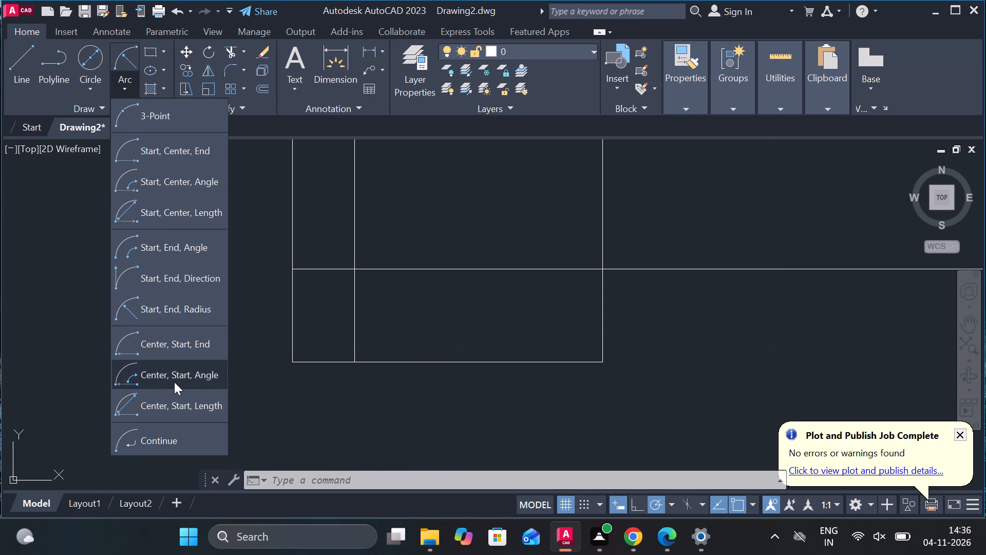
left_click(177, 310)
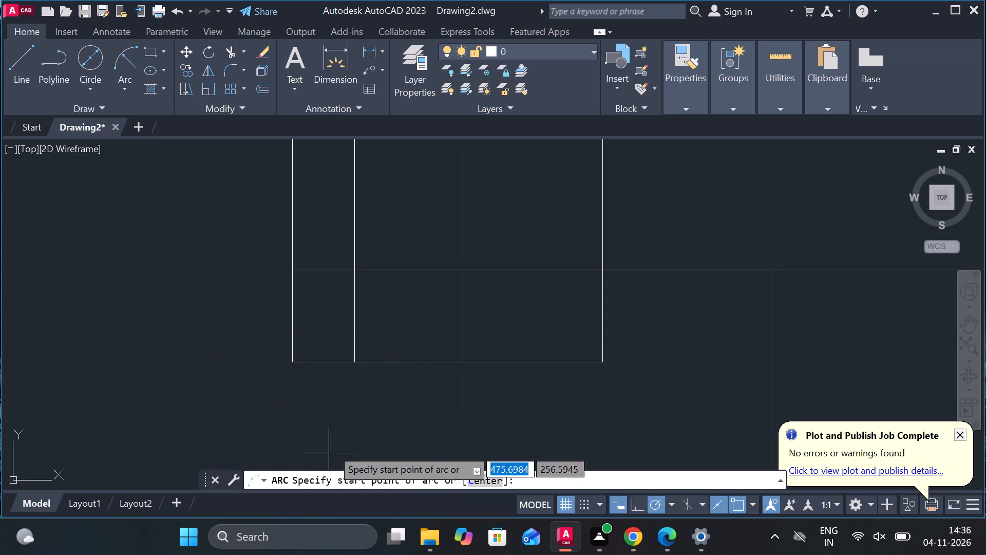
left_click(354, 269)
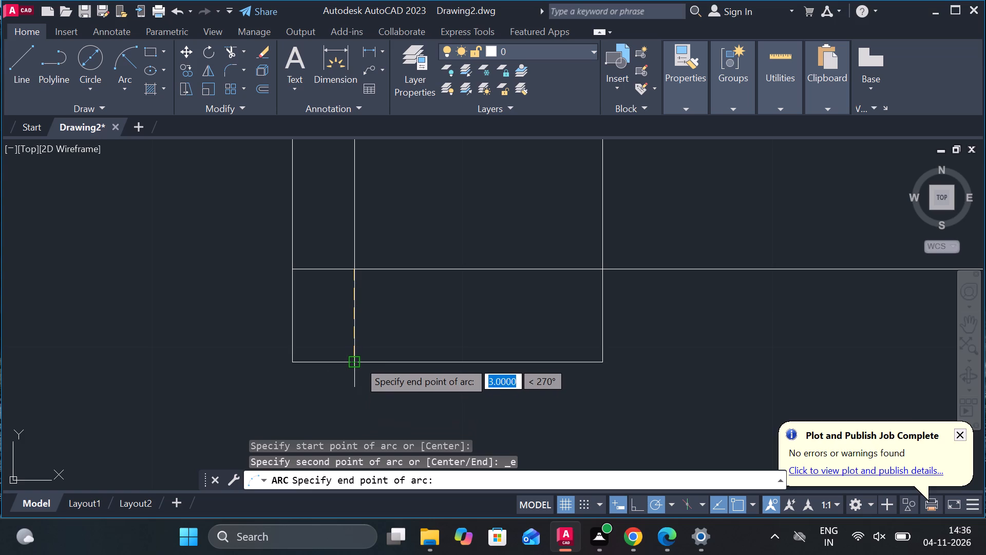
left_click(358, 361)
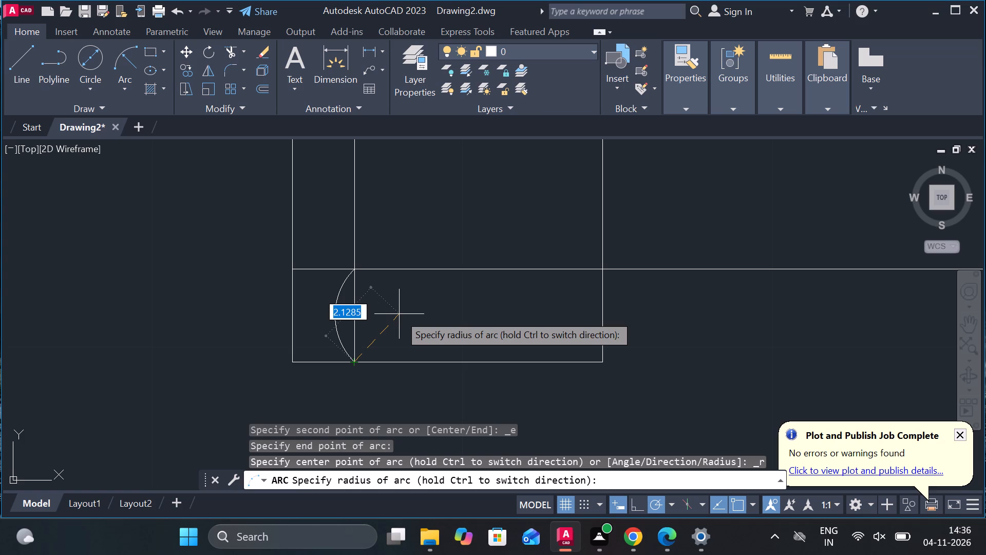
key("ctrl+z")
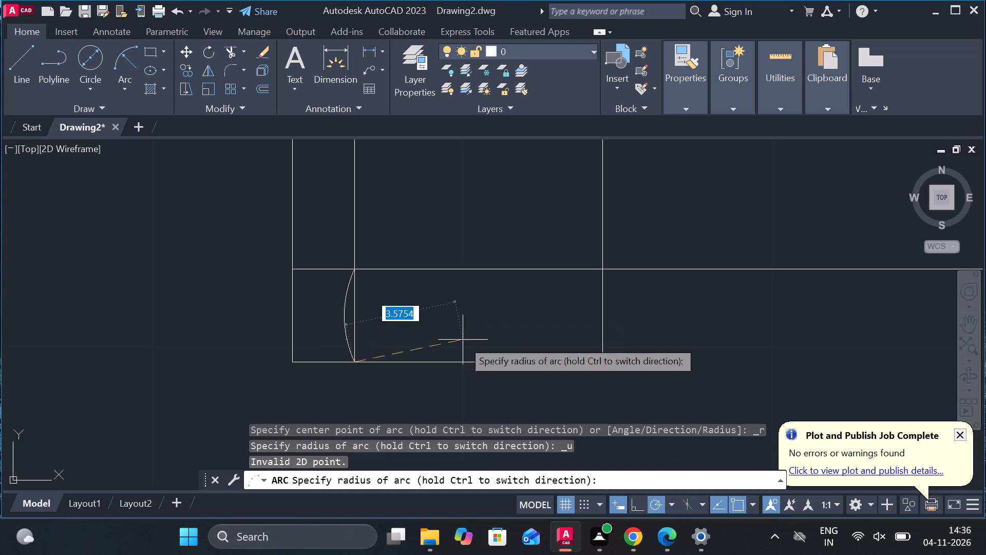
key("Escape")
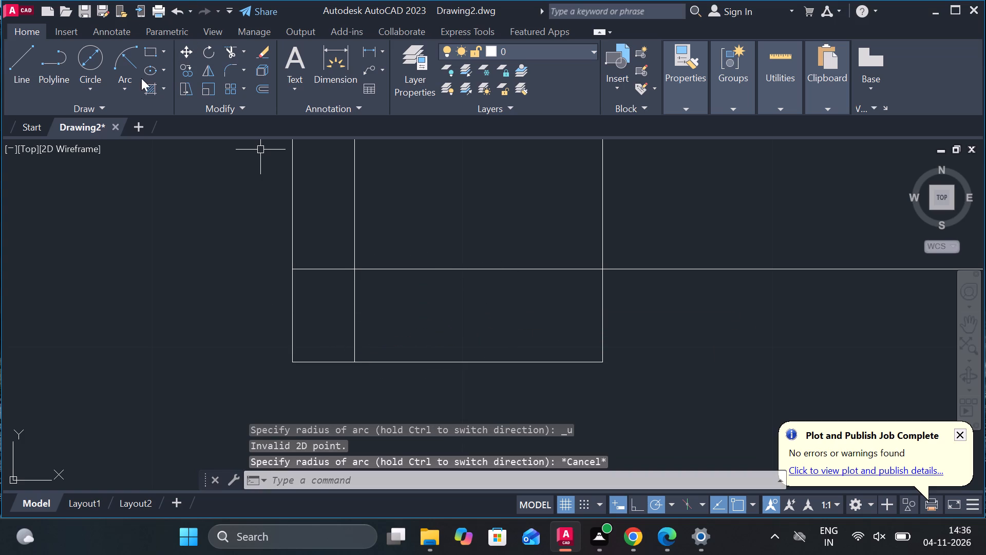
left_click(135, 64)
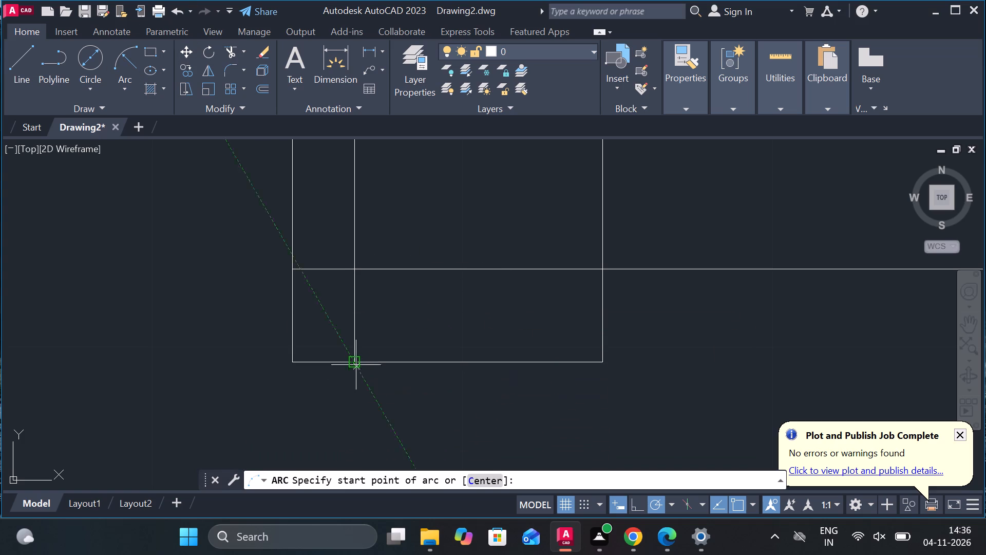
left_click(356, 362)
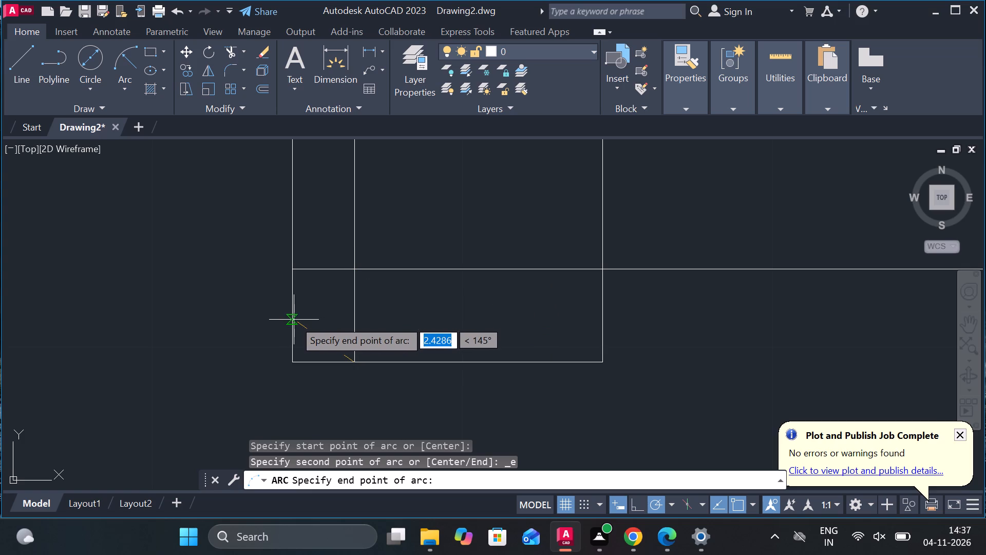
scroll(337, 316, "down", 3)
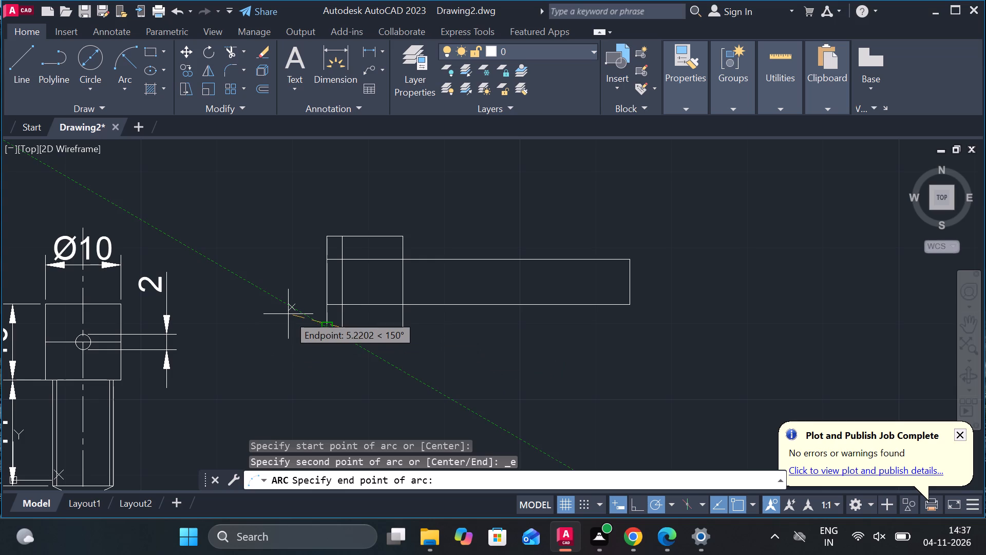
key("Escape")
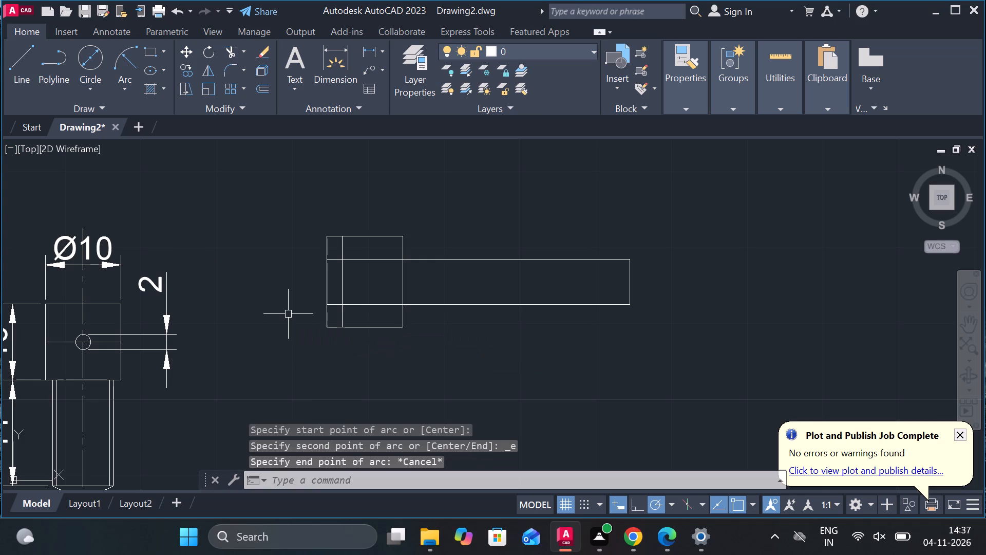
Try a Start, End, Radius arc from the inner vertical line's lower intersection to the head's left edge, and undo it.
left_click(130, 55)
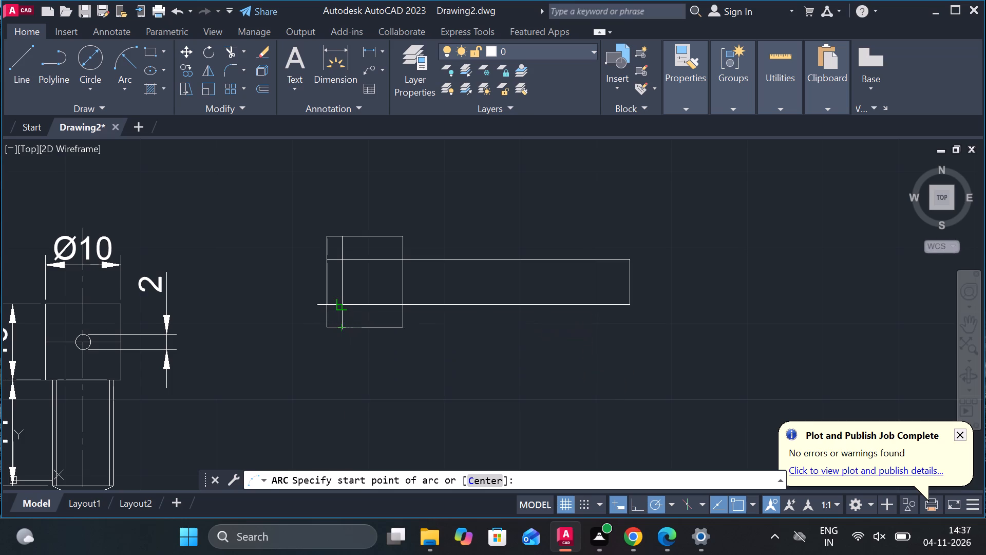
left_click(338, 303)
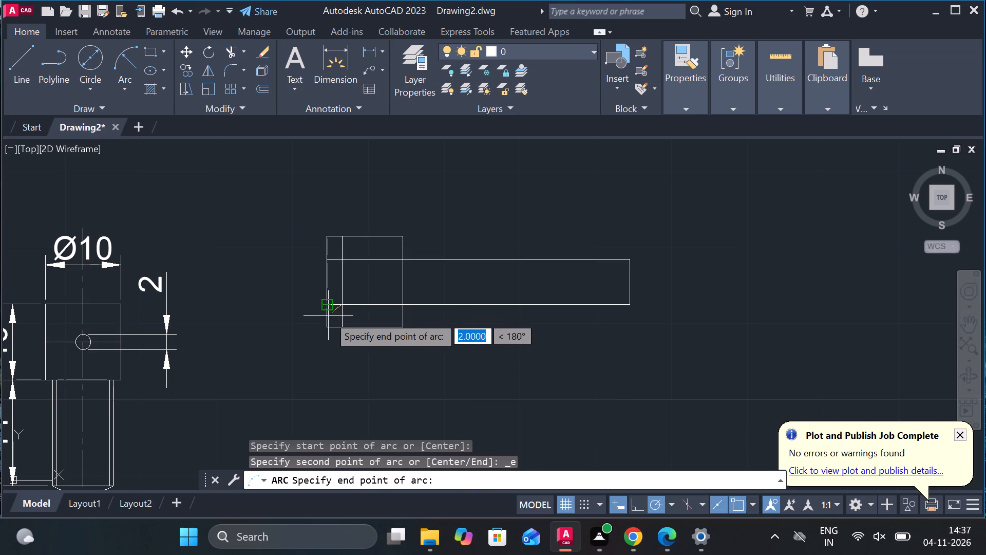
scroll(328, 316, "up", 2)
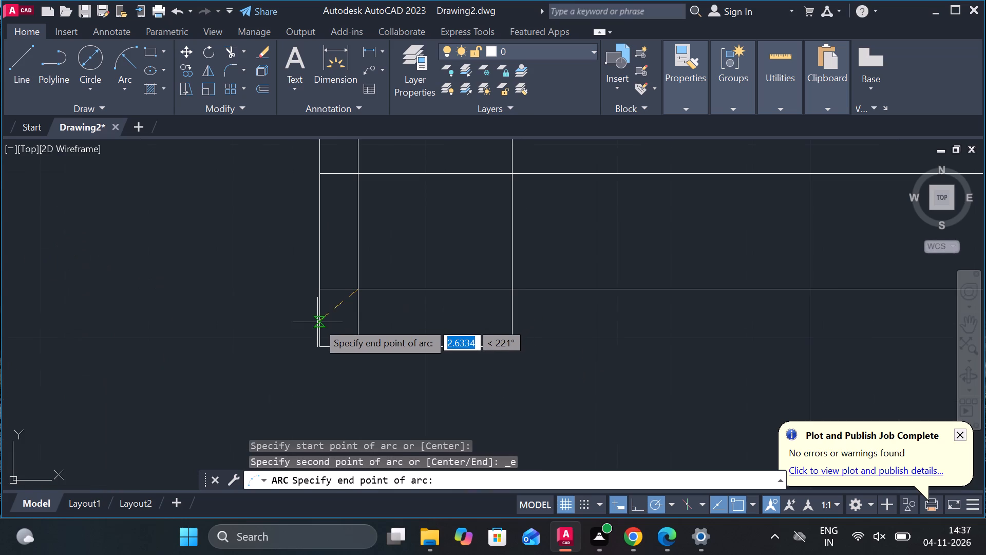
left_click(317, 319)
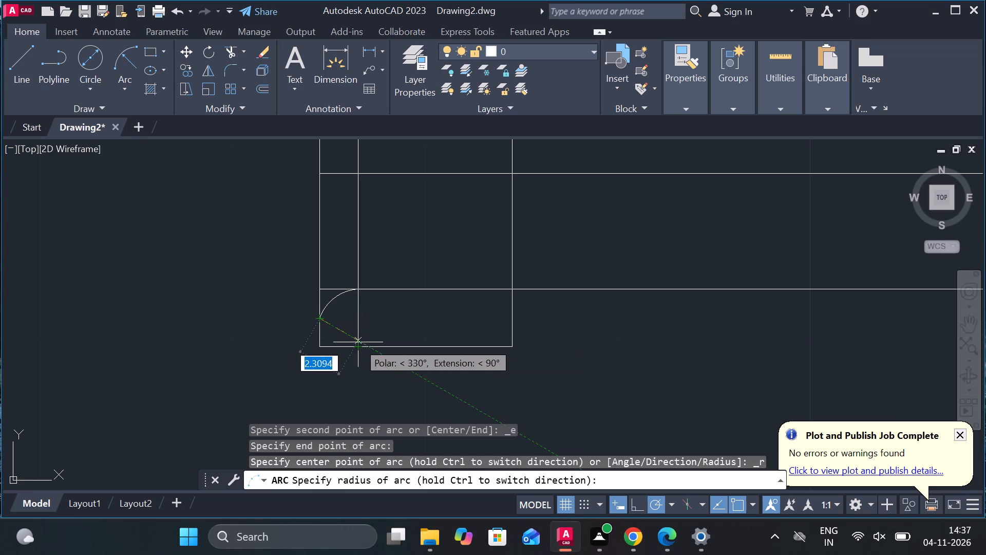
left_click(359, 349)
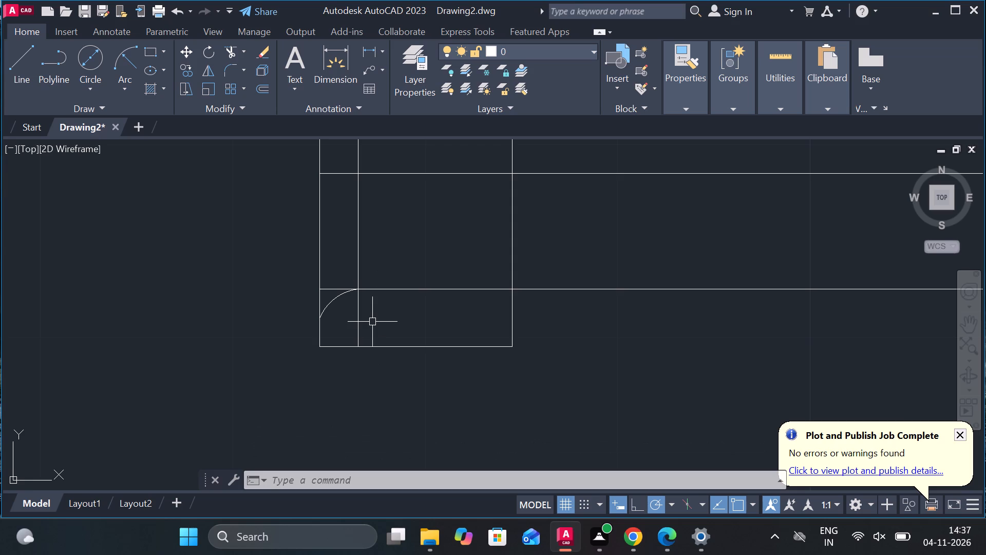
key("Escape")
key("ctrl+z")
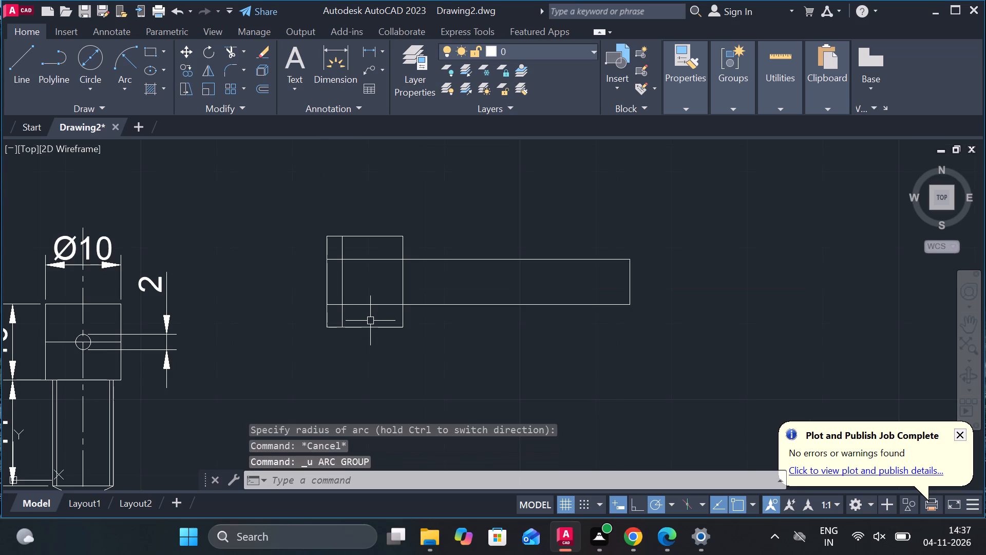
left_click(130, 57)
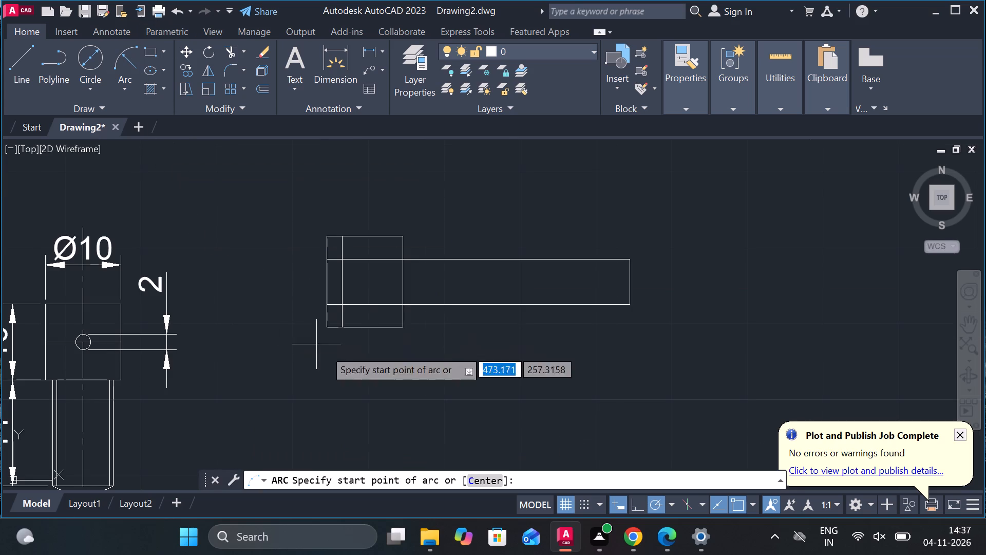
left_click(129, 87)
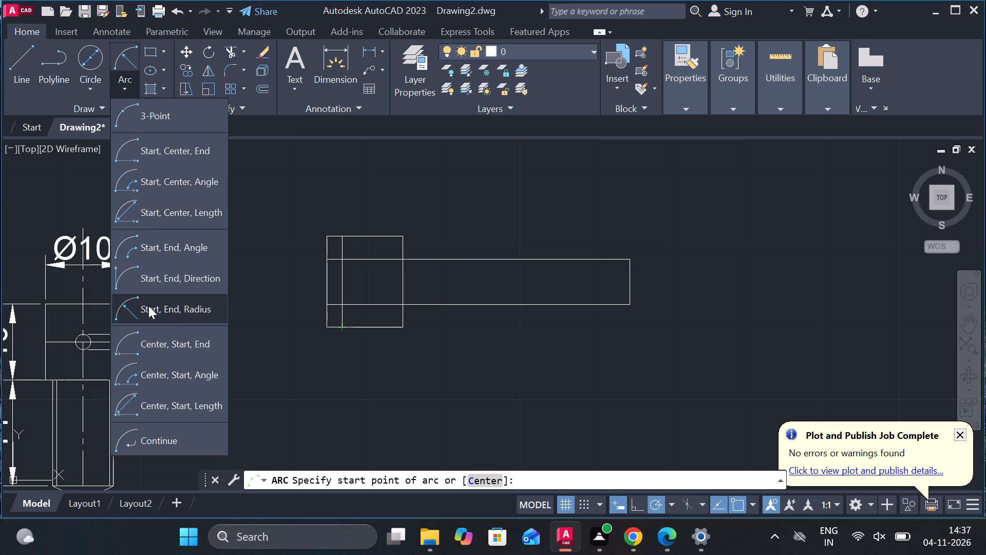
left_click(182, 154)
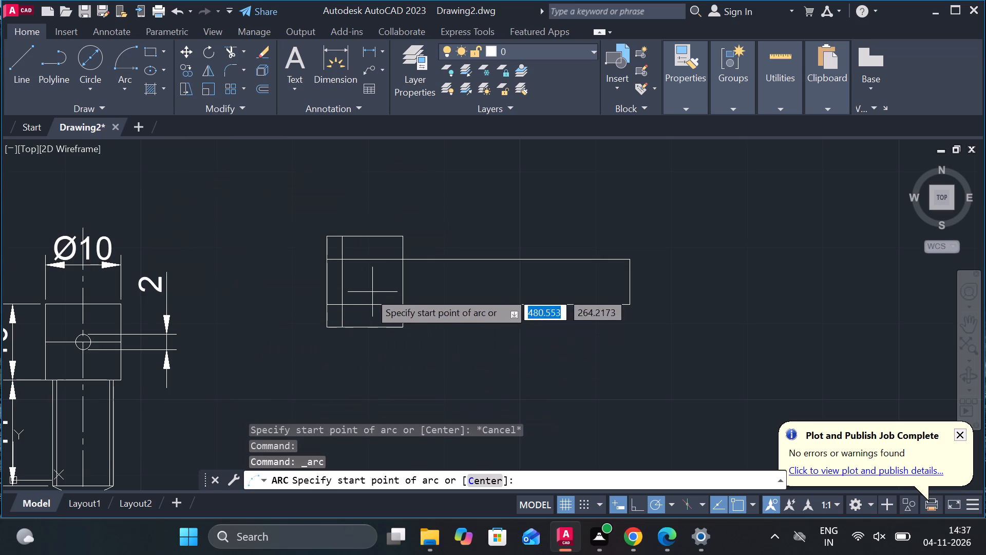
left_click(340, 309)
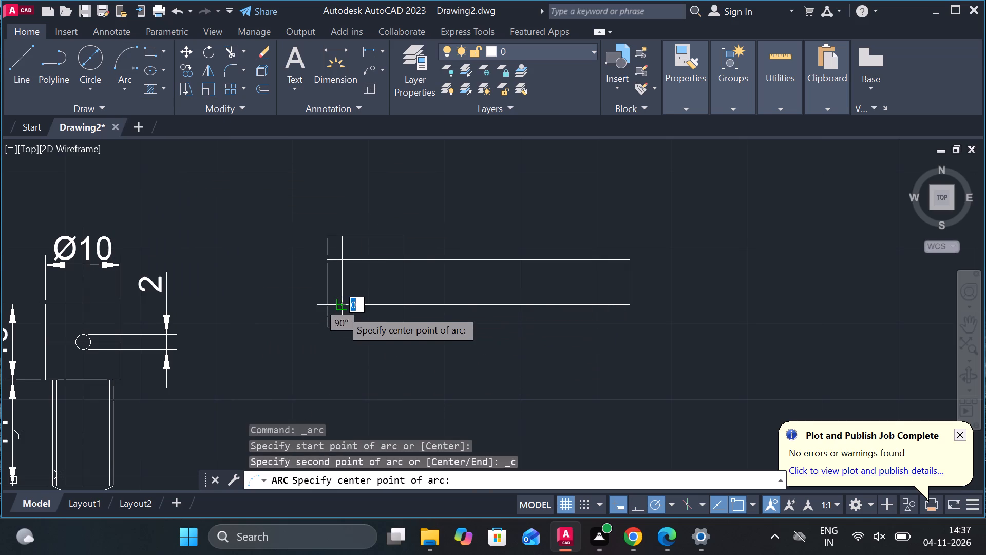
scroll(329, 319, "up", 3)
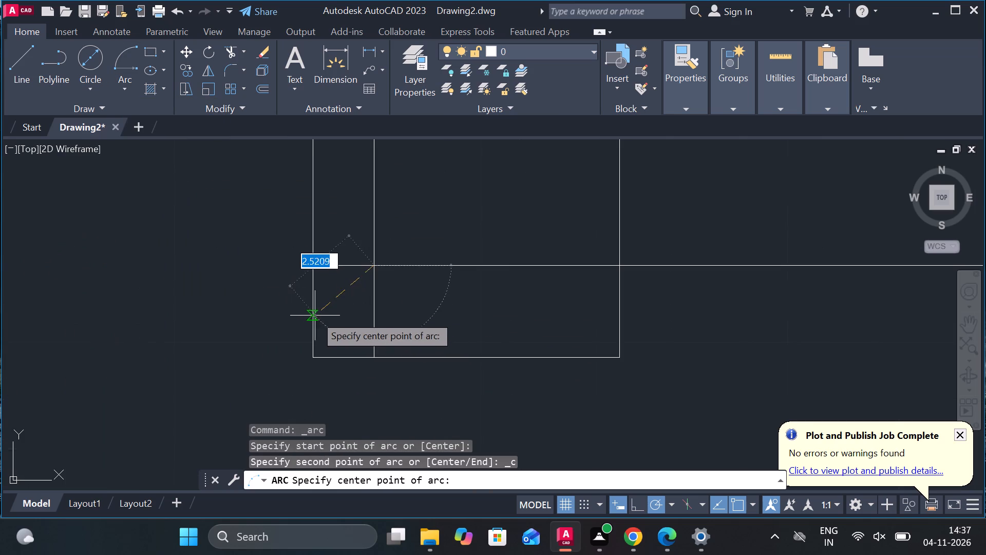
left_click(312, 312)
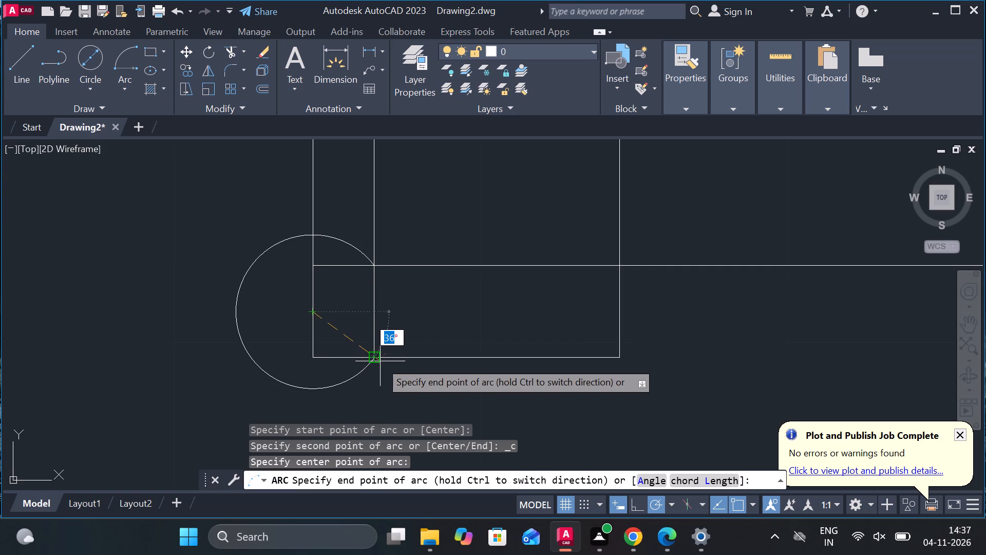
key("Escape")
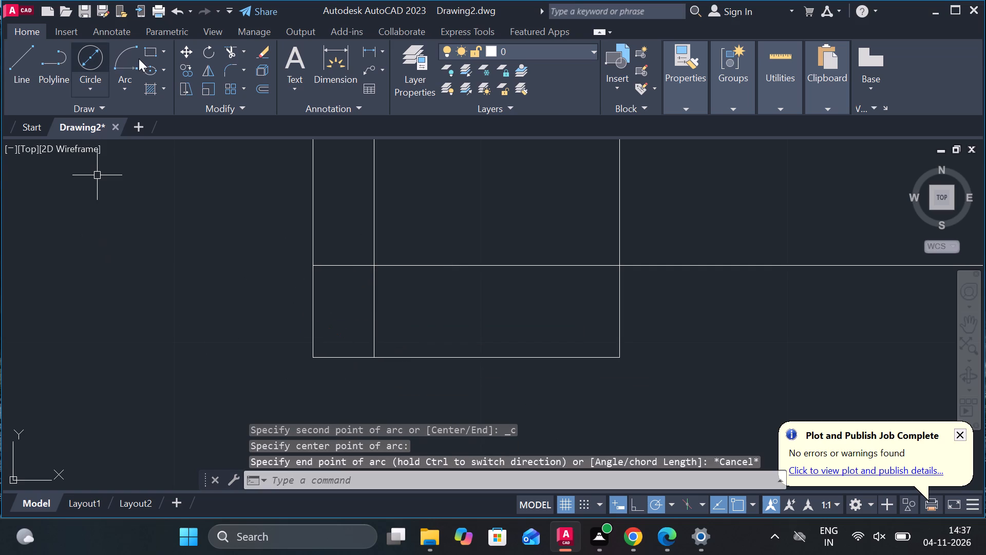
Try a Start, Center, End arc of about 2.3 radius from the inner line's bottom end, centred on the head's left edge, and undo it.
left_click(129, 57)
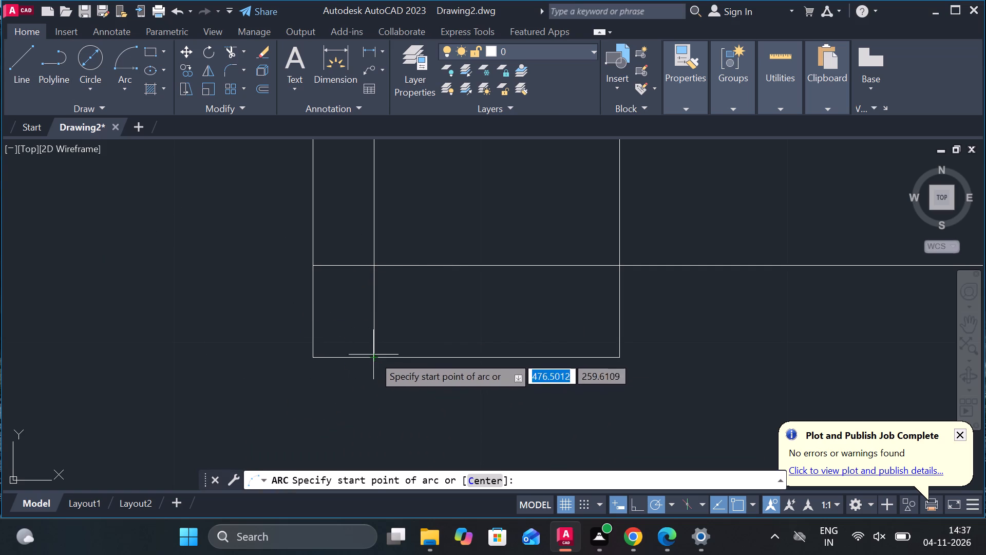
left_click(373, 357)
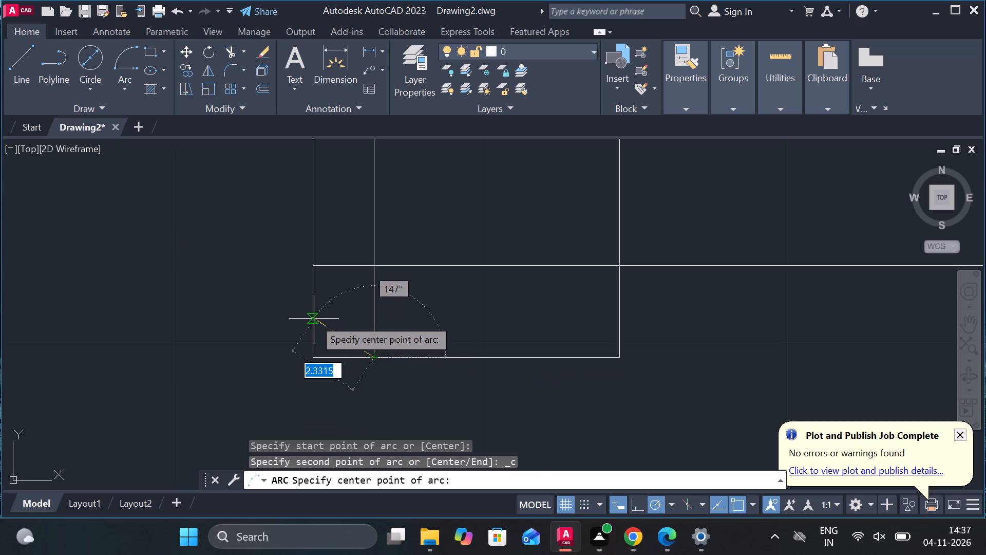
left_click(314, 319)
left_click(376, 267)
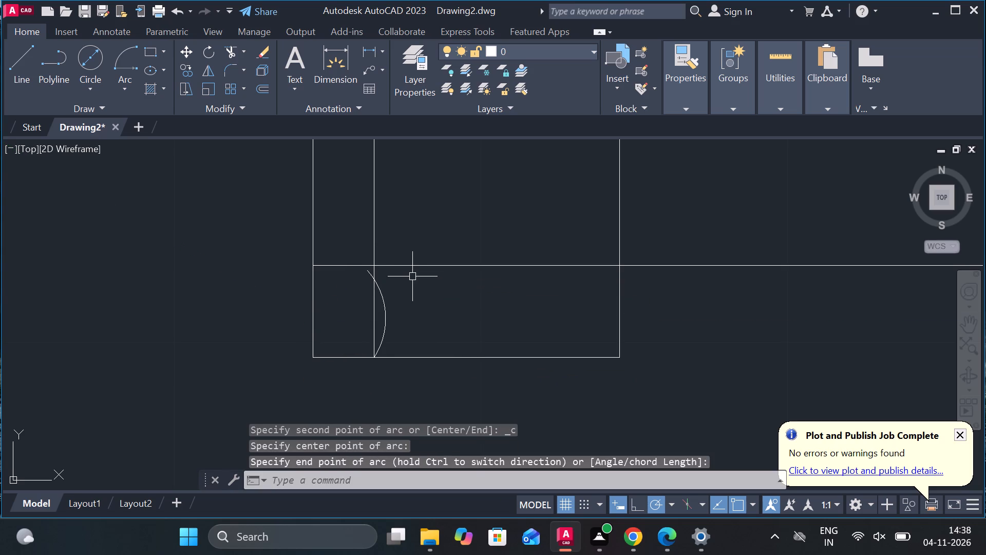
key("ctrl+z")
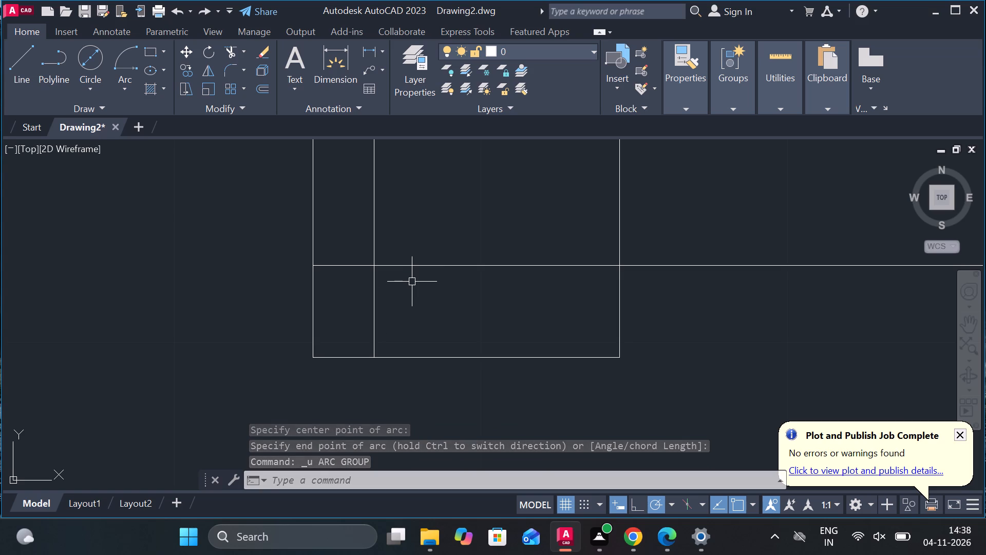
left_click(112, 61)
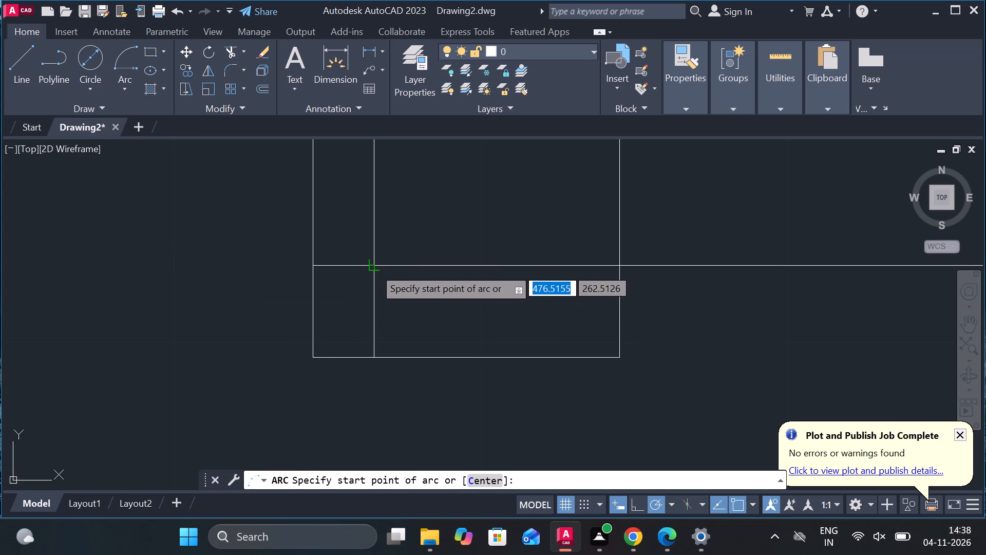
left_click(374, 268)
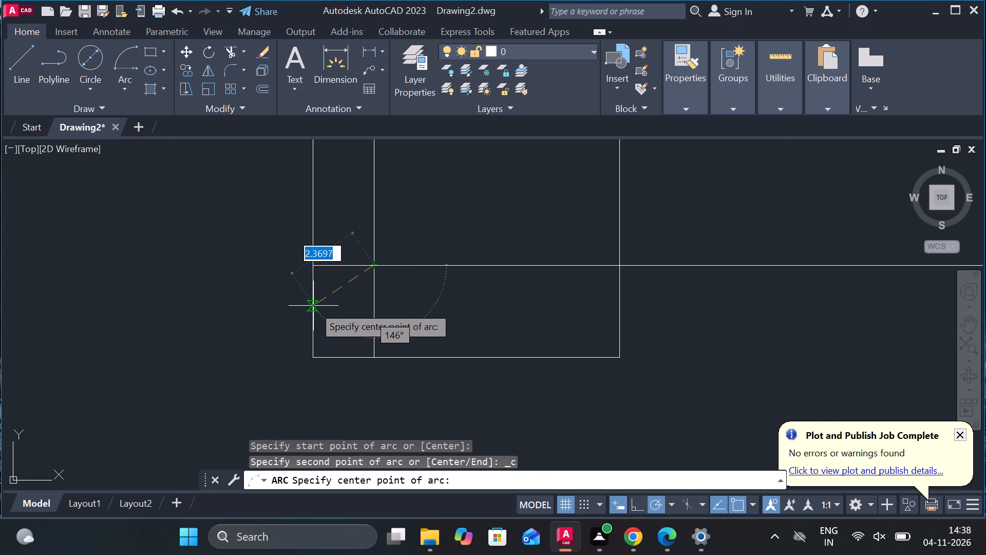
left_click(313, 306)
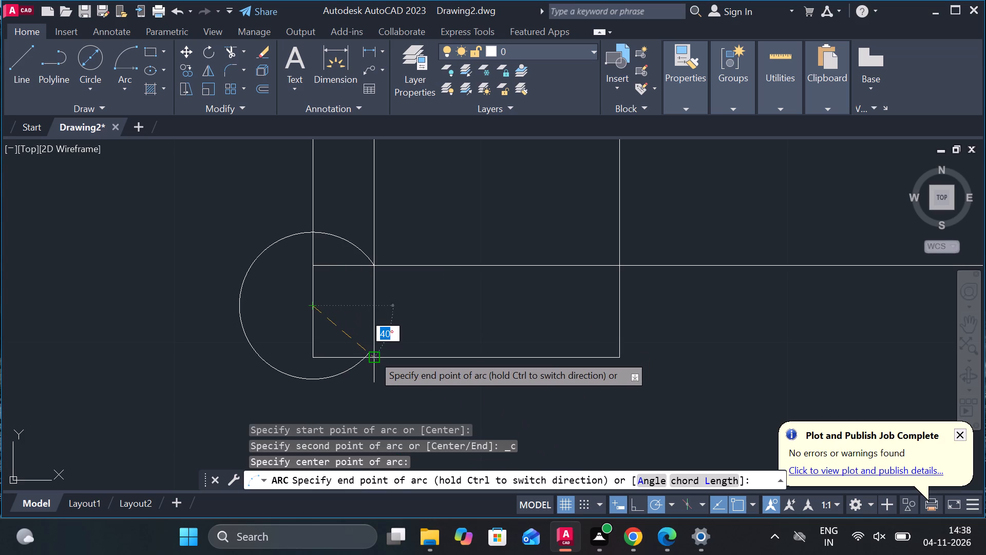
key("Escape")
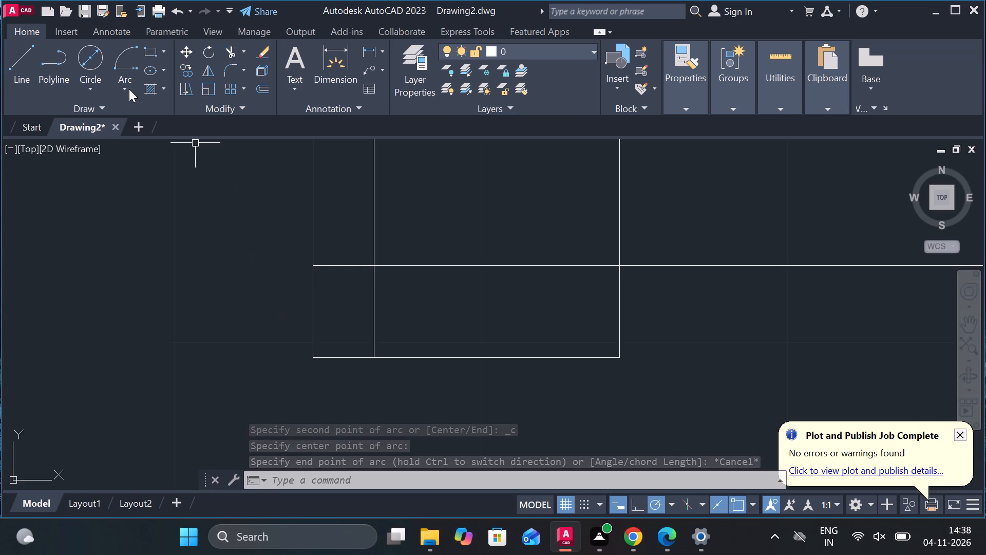
Draw a Start, Center, End arc of radius about 2.45 from the inner line's bottom end to its lower intersection, centred on the head's left edge.
left_click(131, 60)
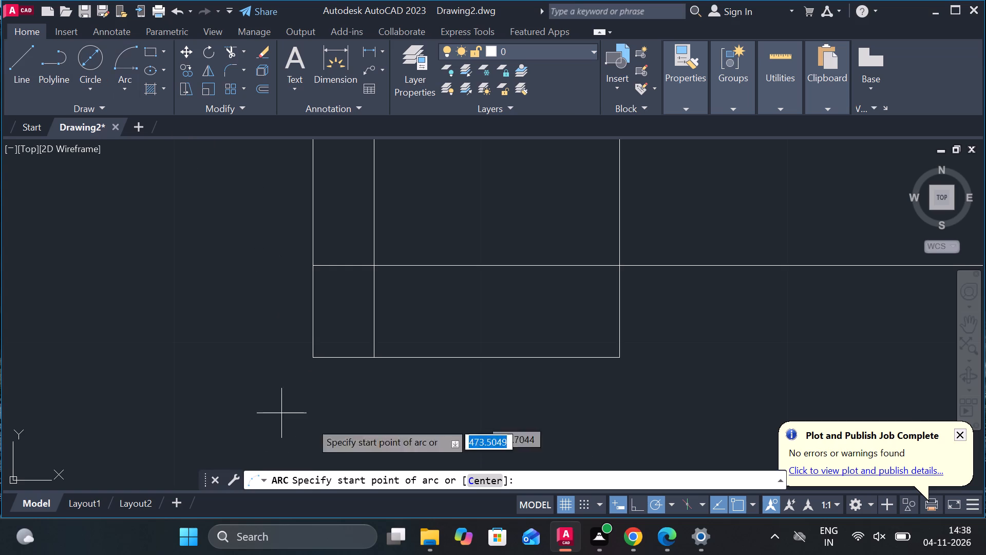
left_click(373, 359)
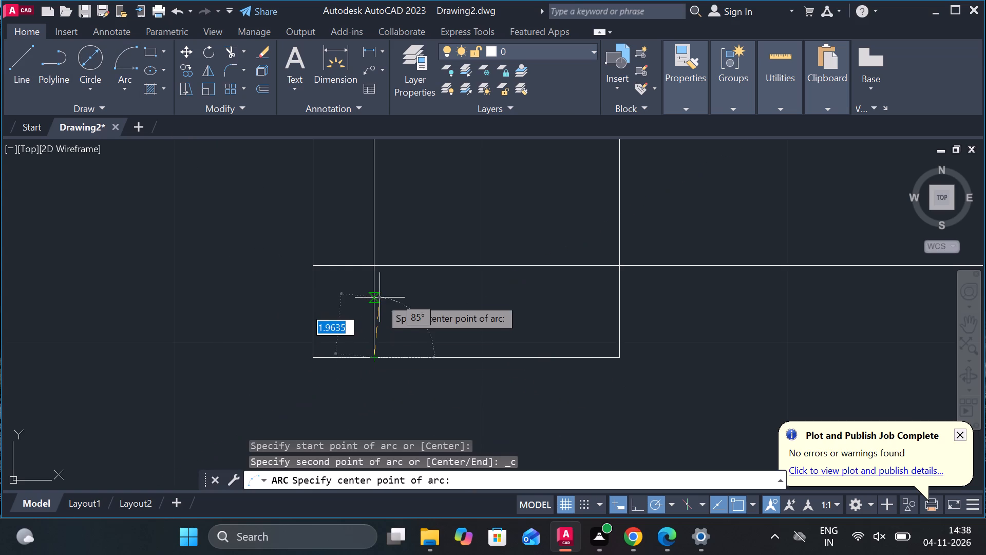
left_click(312, 313)
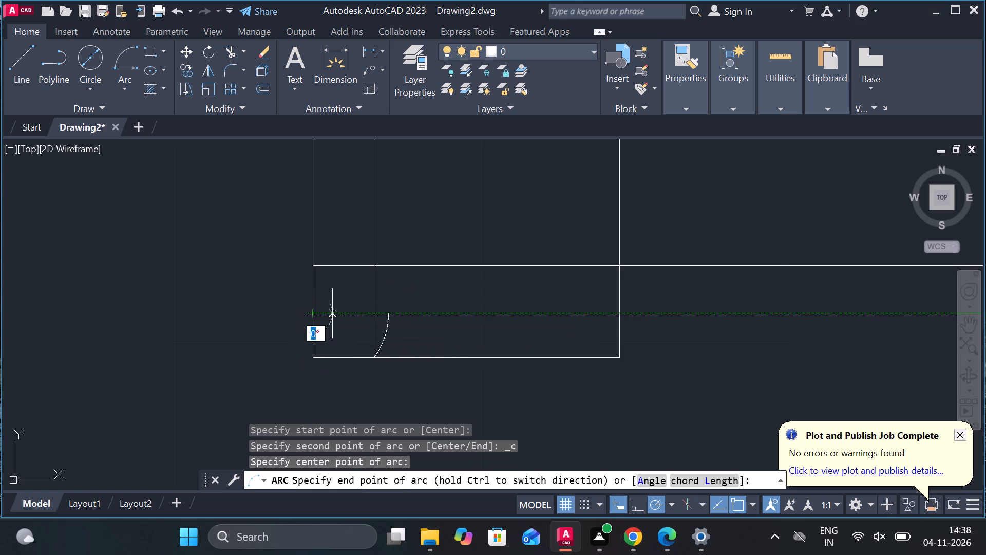
left_click(374, 265)
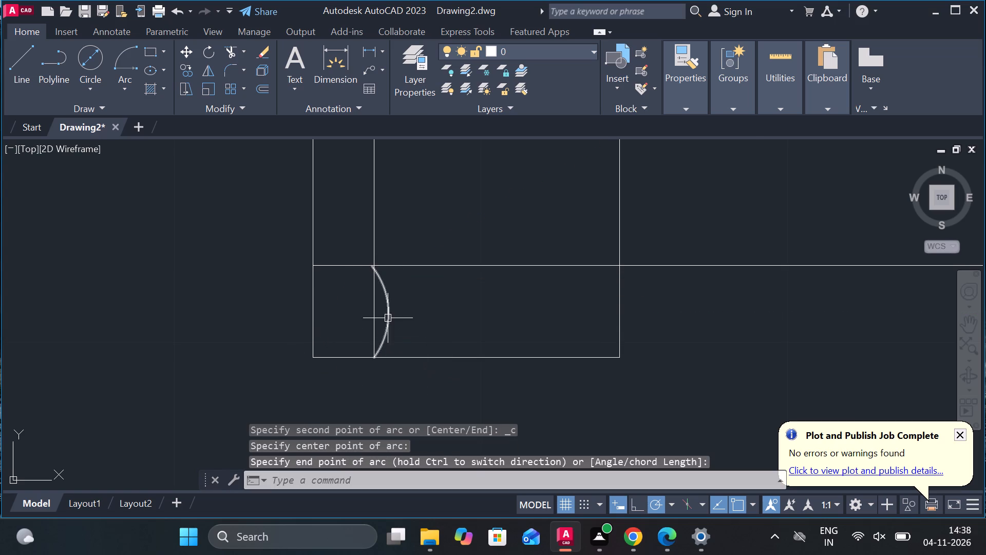
Erase the arc beside the inner vertical line in the head's lower band.
scroll(388, 318, "up", 2)
scroll(388, 318, "down", 1)
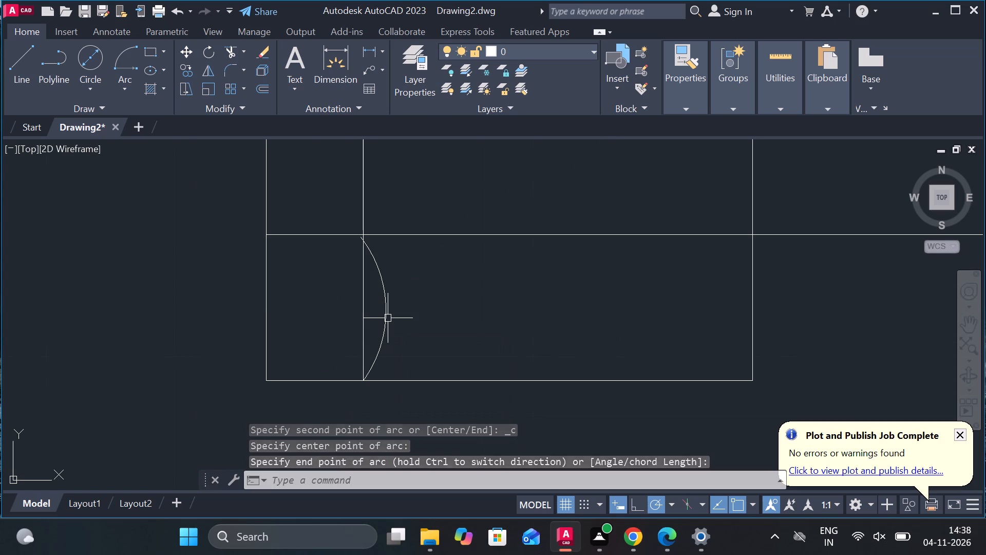
left_click(388, 318)
key("Delete")
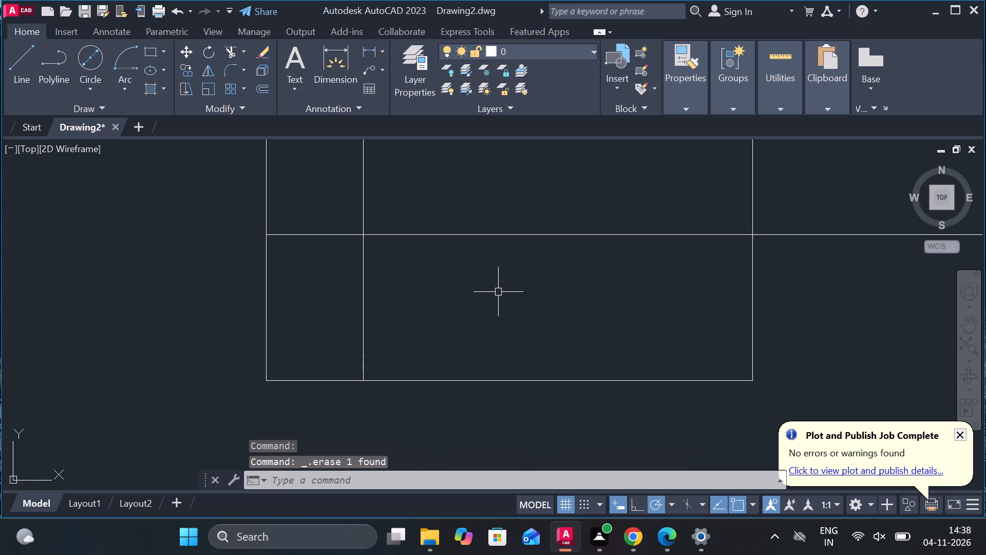
Draw a closed rectangle 16 wide by 6 high with lines, in the free space below the bar part.
scroll(498, 292, "down", 5)
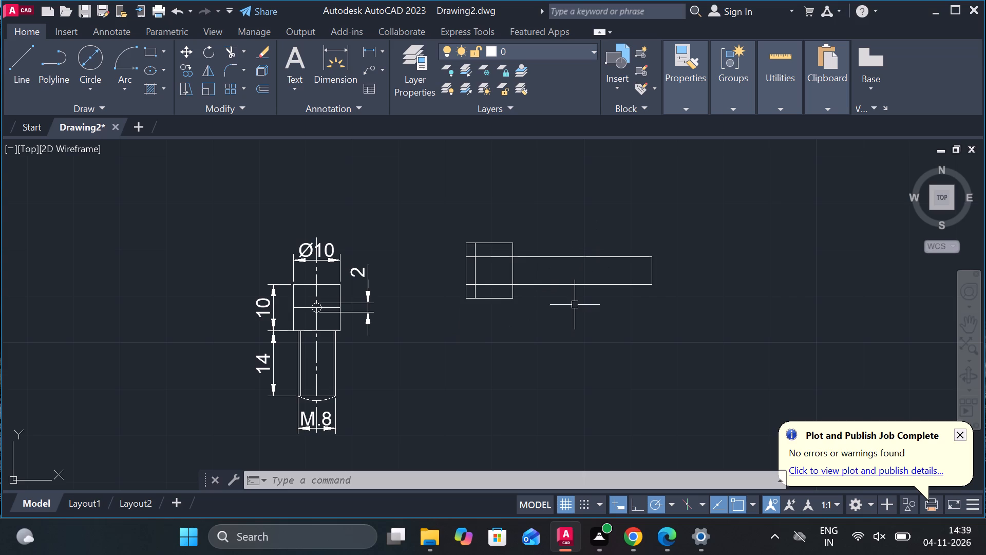
left_click(12, 65)
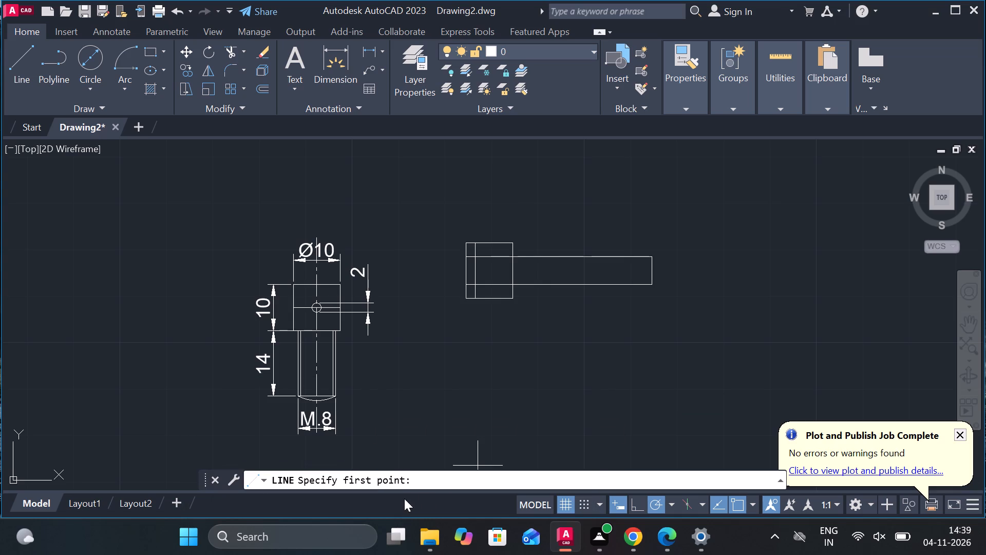
left_click(481, 394)
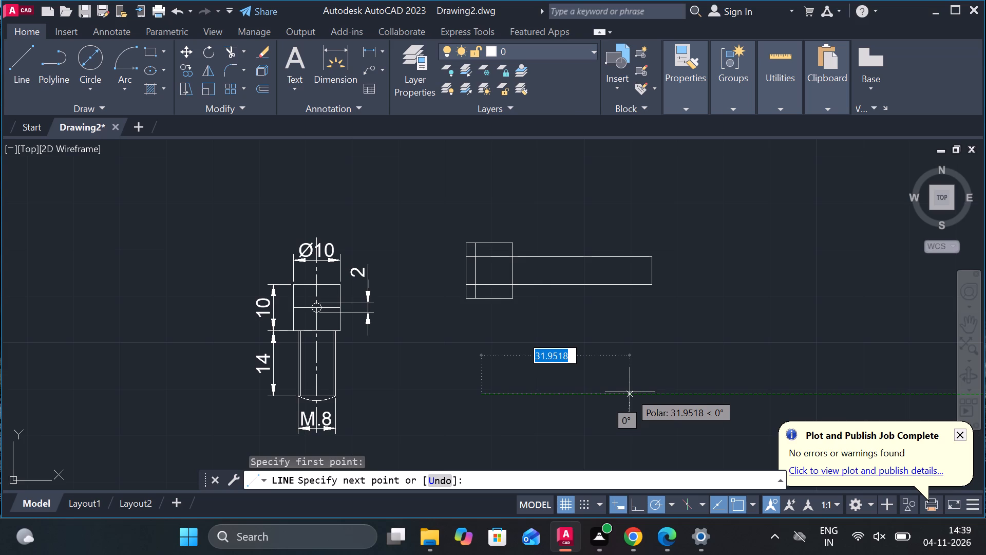
key("1")
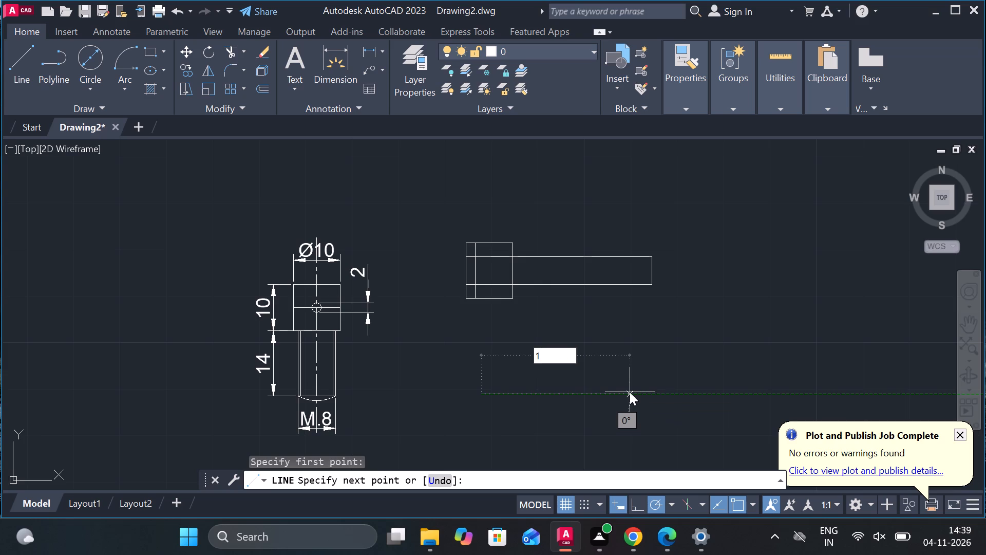
key("6")
key("Return")
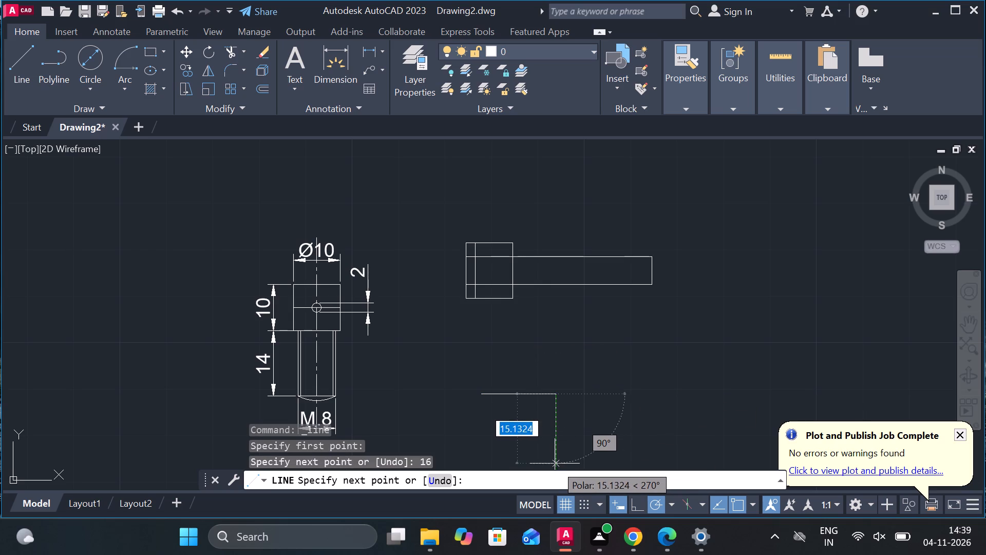
key("6")
key("Return")
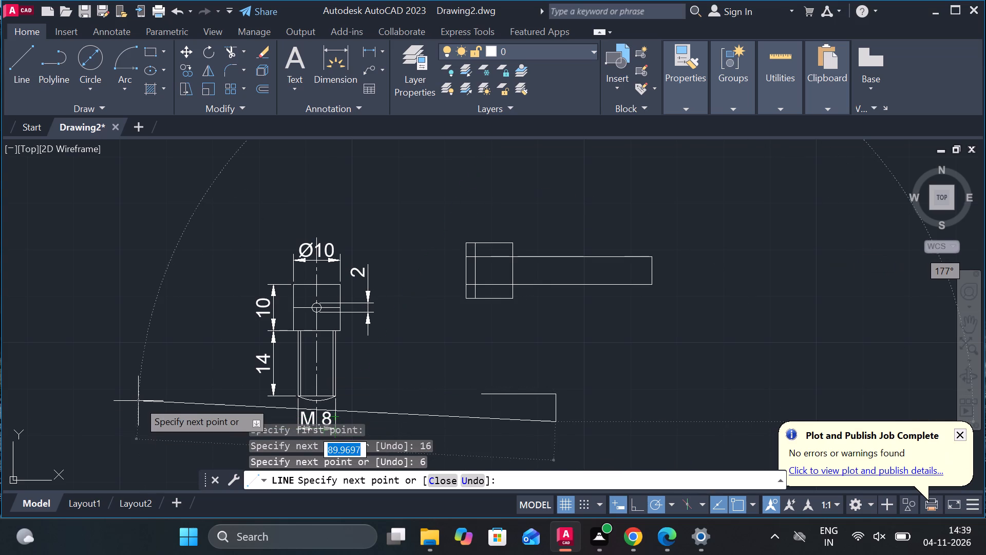
key("1")
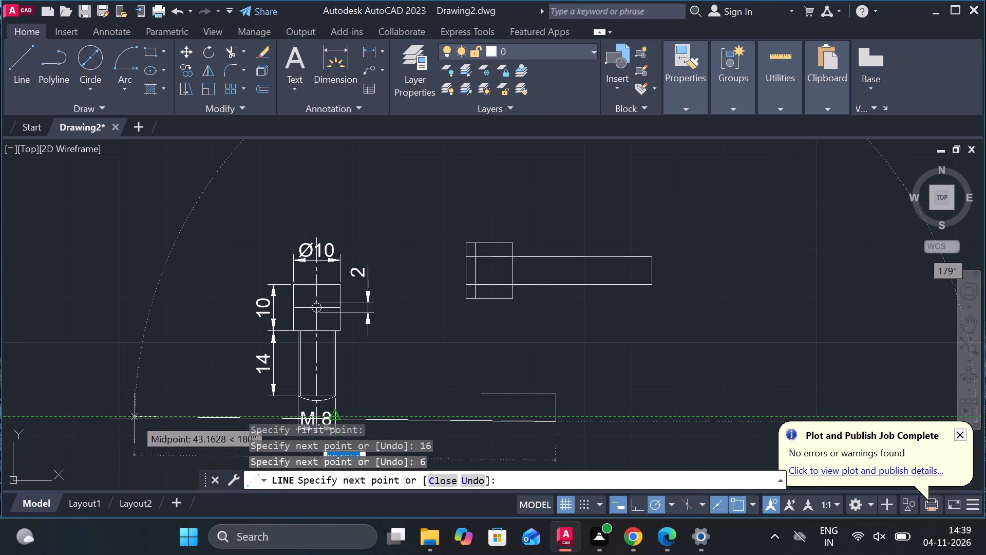
key("6")
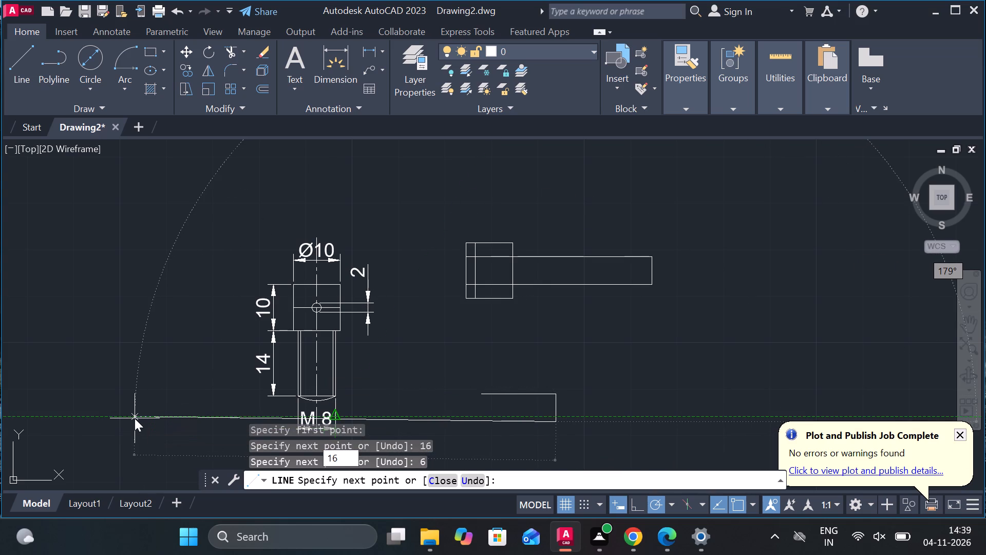
key("Return")
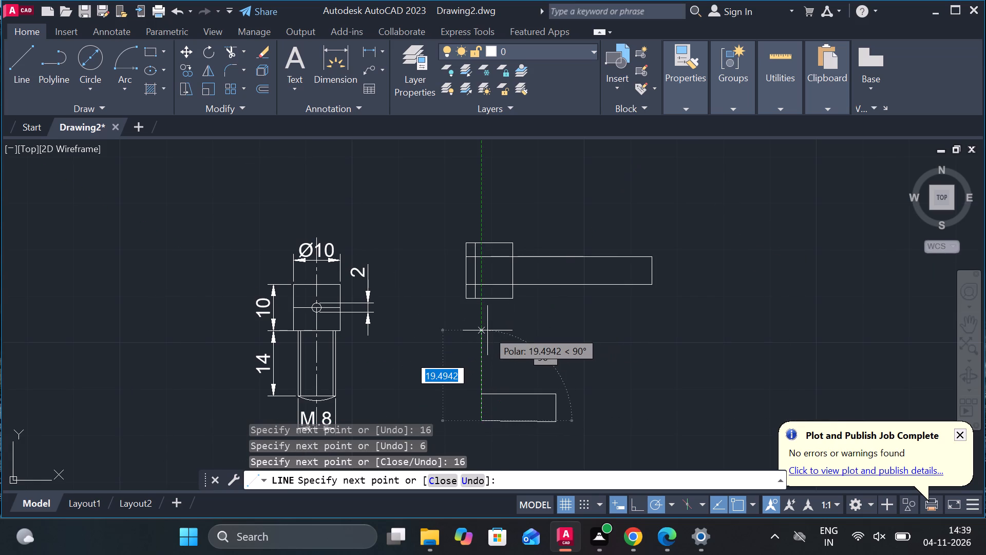
key("c")
key("Return")
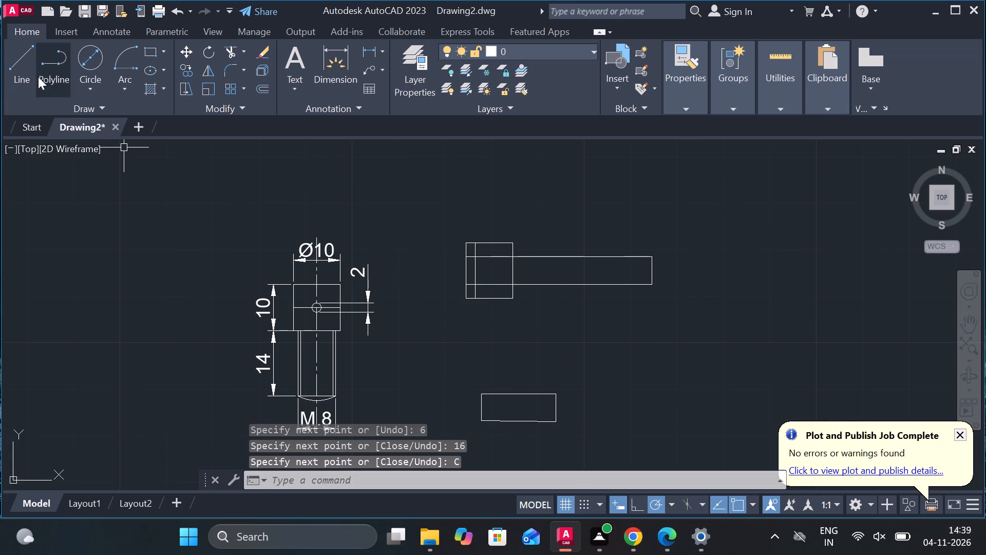
Draw a vertical centre line about 50 long through the rectangle's midpoint, starting above it and extending well below.
left_click(26, 71)
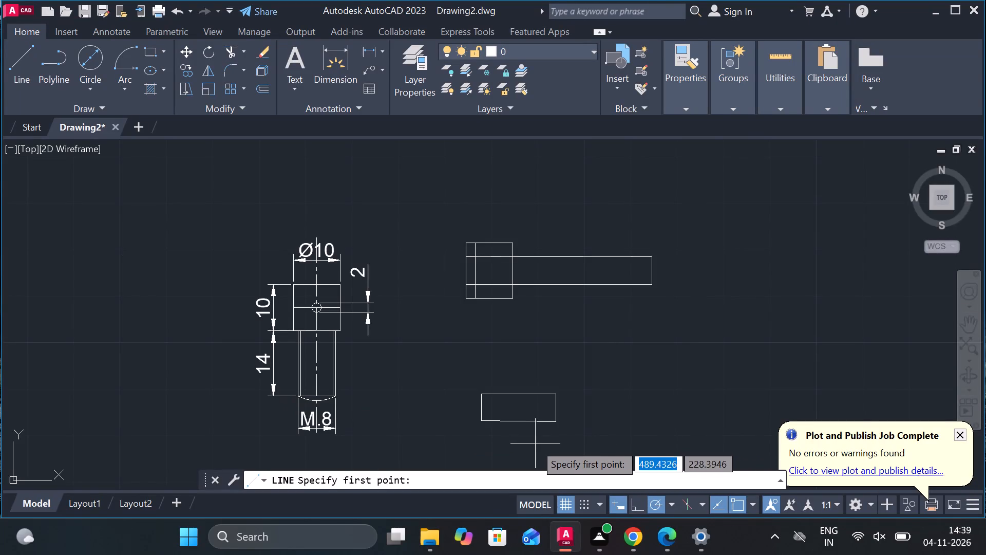
scroll(535, 412, "down", 2)
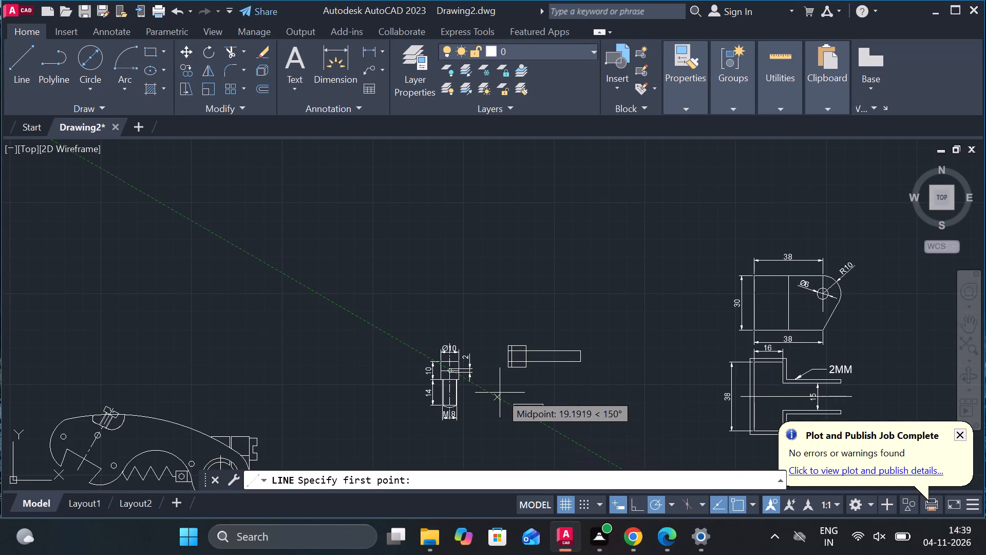
left_click(528, 387)
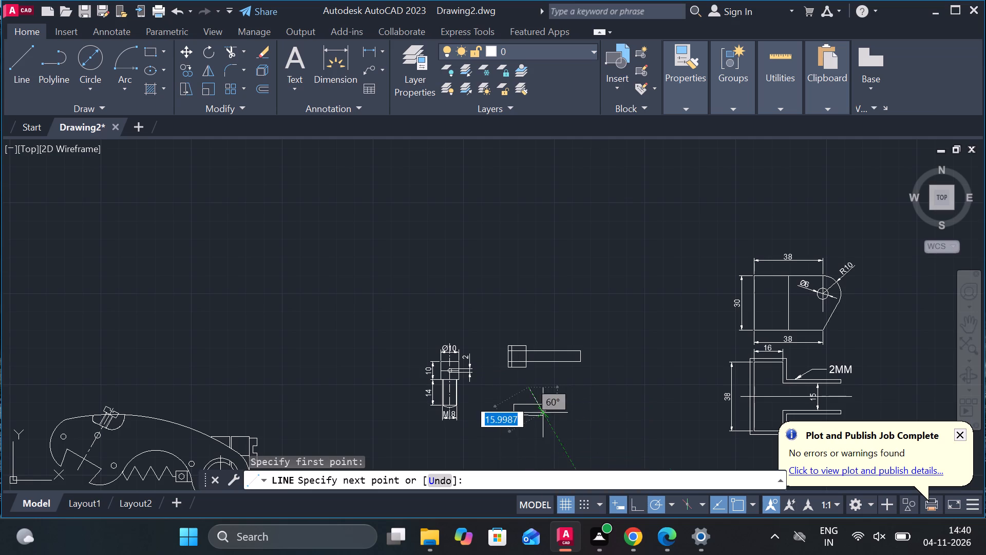
scroll(576, 395, "down", 2)
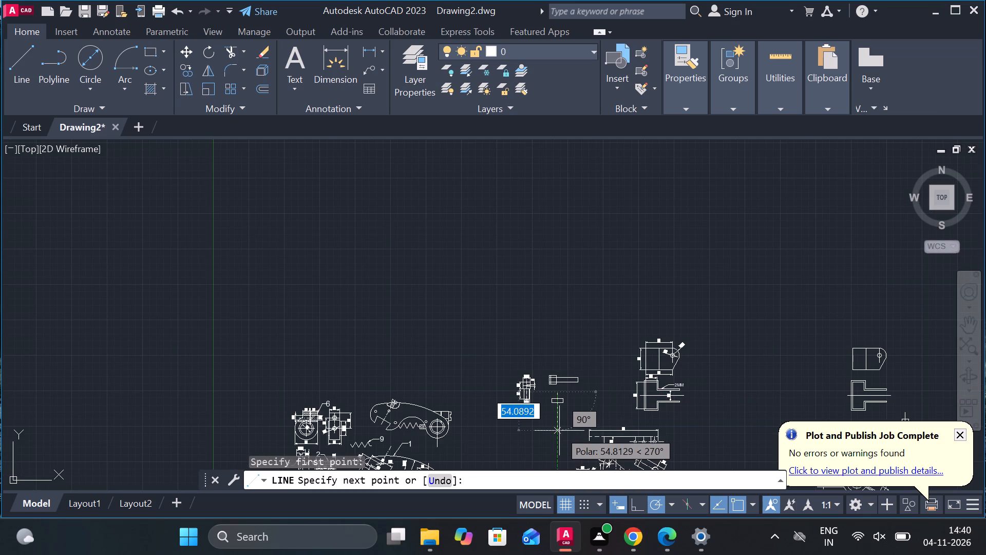
left_click(559, 428)
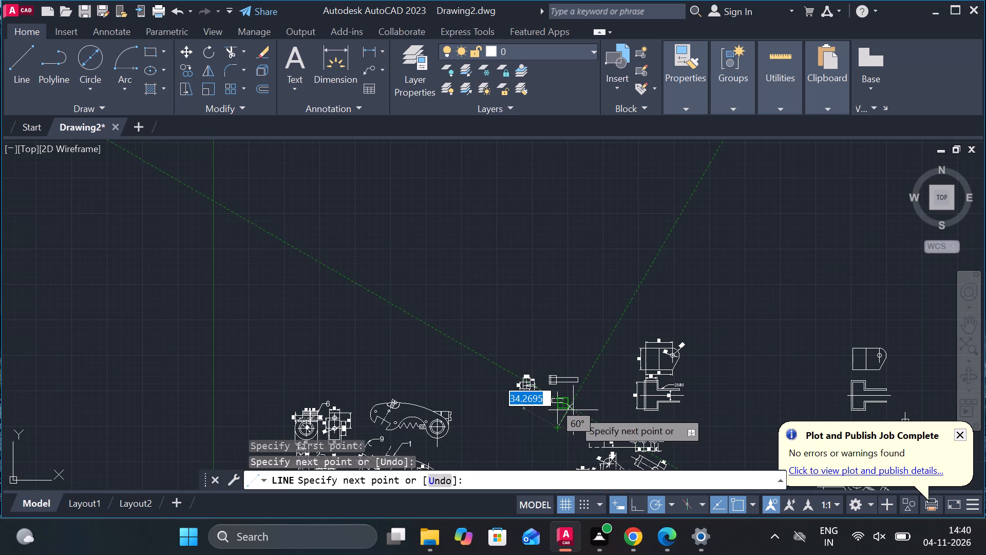
key("Escape")
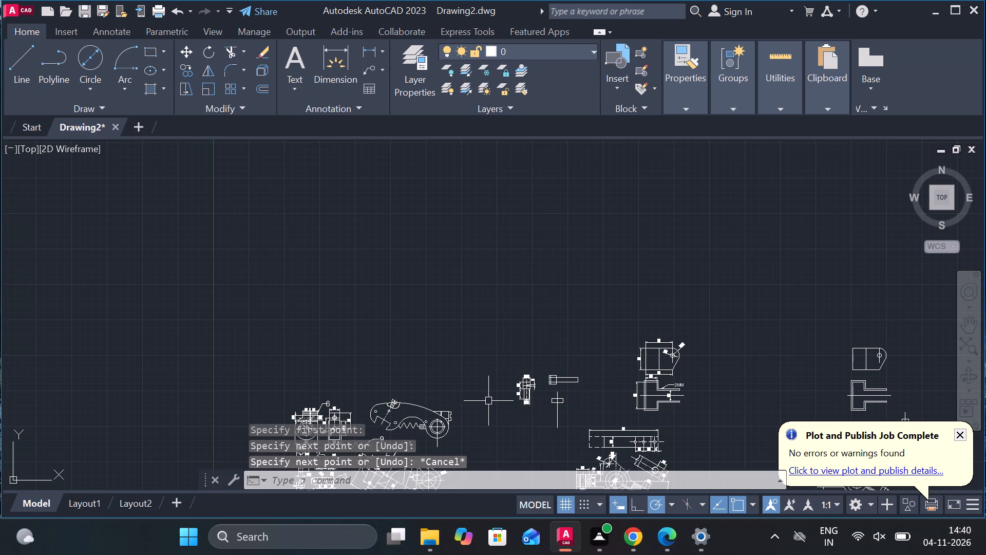
Draw a vertical line 25 long downward from the midpoint of the rectangle's bottom edge, undoing a first slightly slanted segment.
scroll(583, 416, "up", 3)
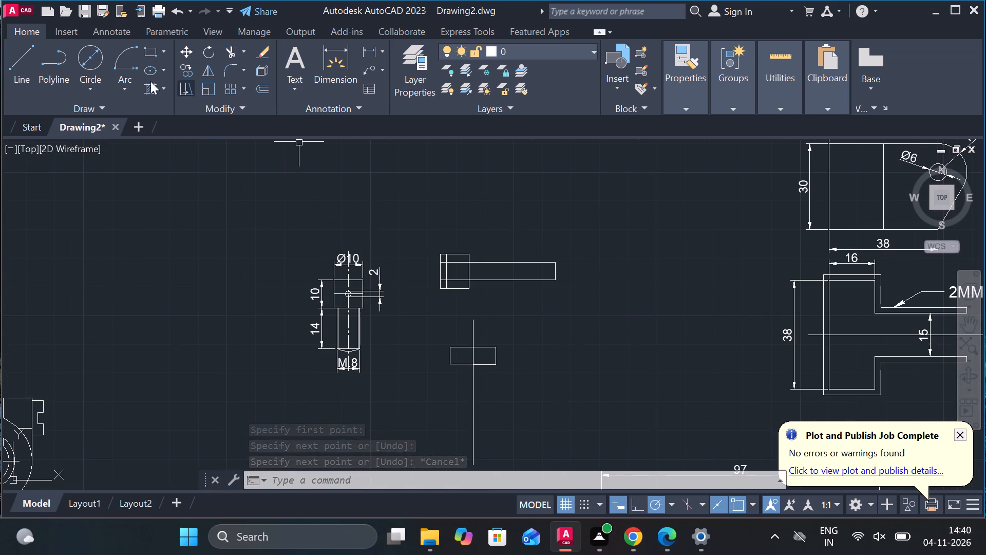
left_click(4, 54)
left_click(23, 71)
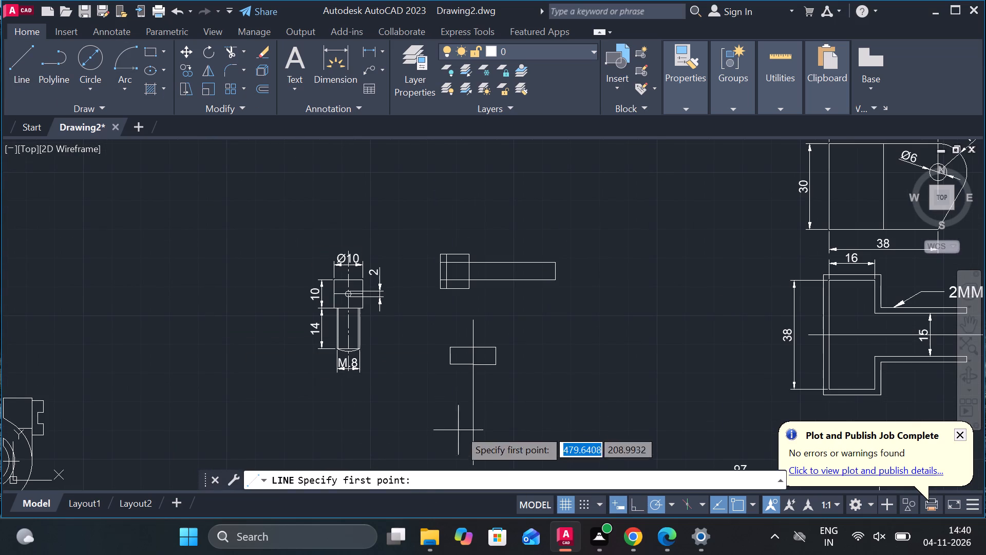
left_click(478, 366)
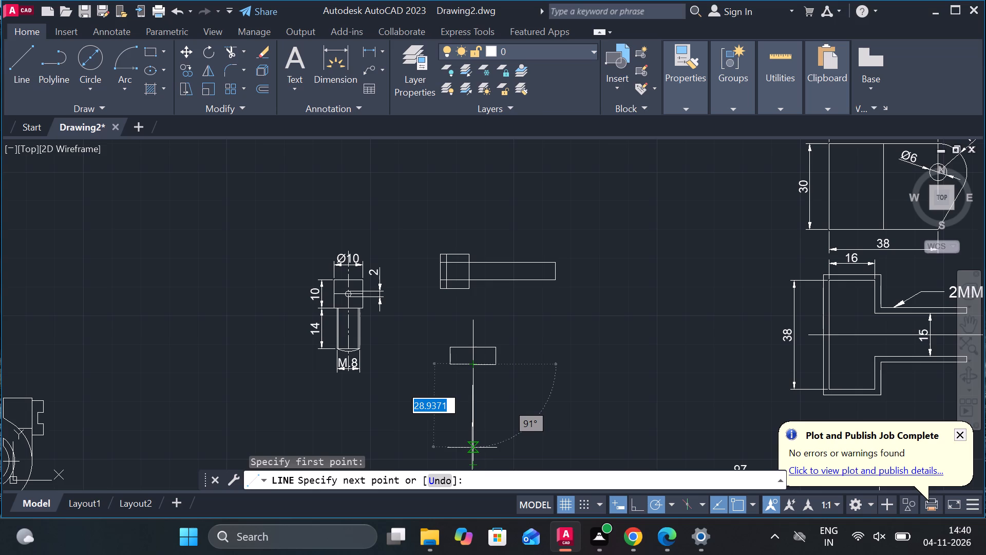
key("2")
key("5")
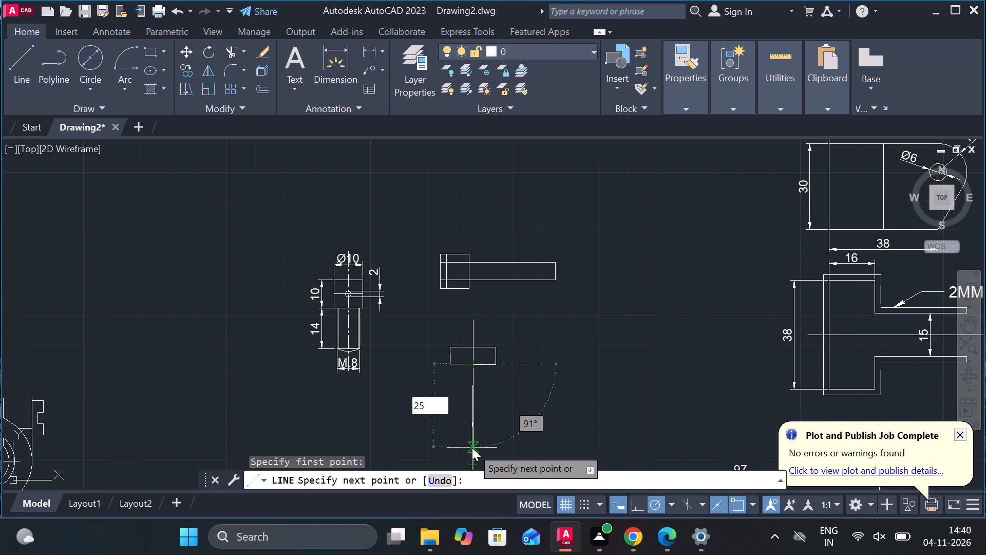
key("Return")
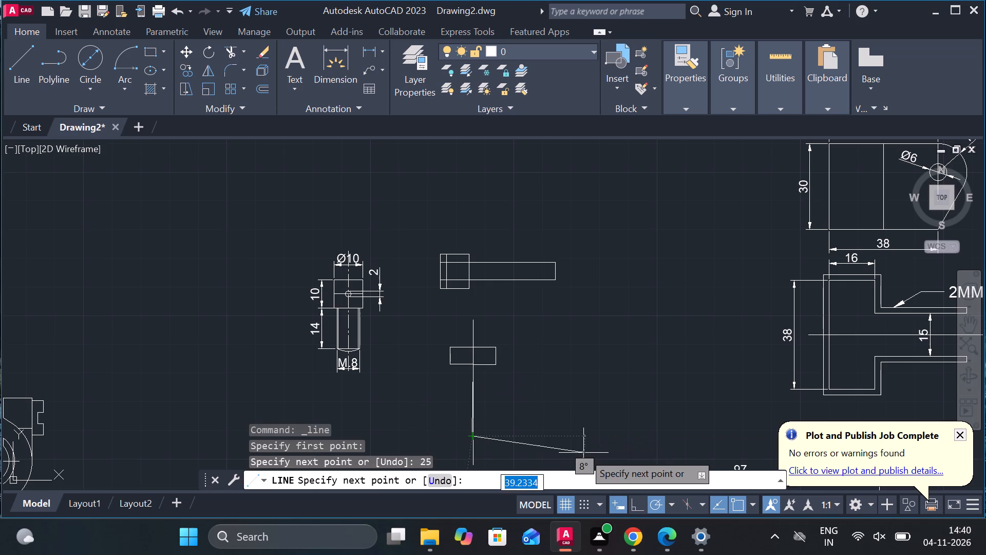
key("ctrl+z")
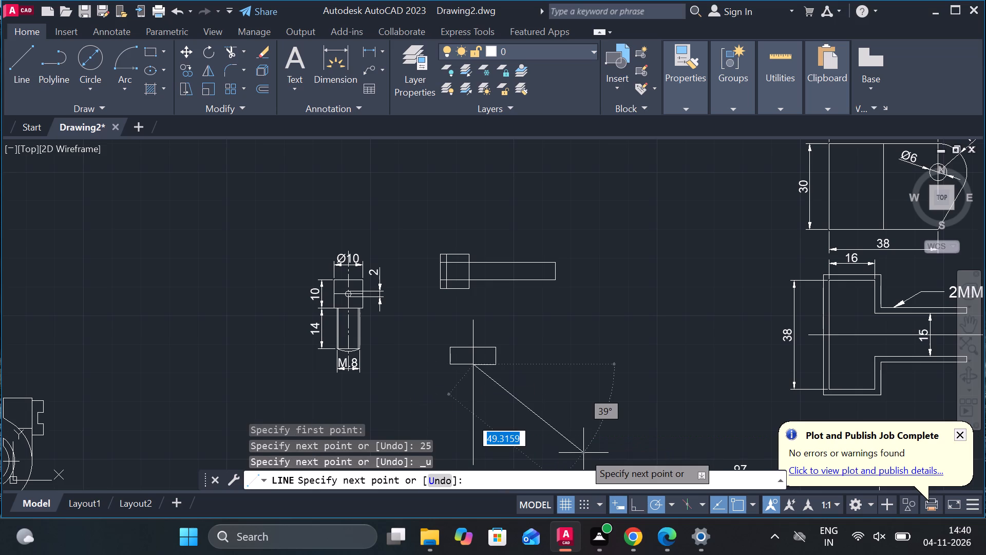
scroll(573, 315, "down", 2)
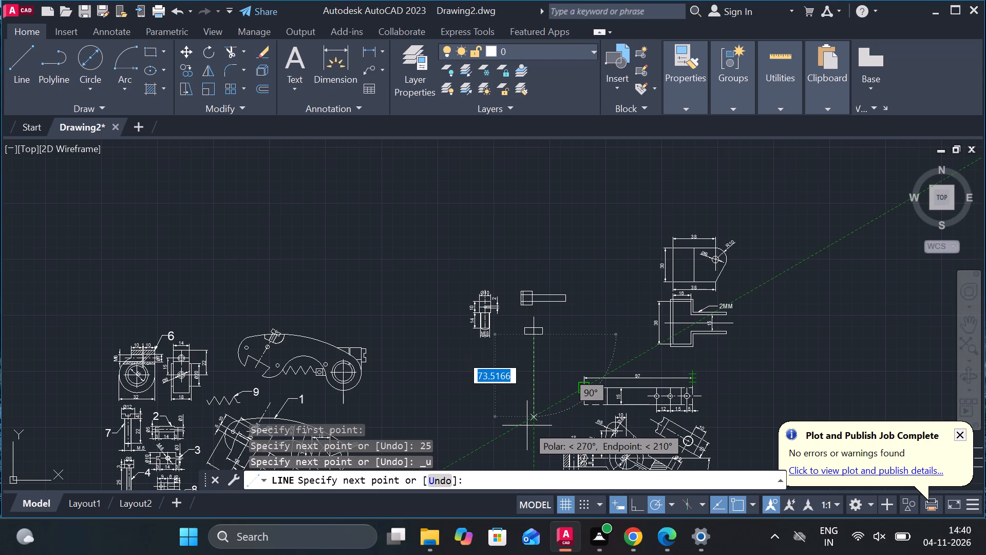
key("2")
key("5")
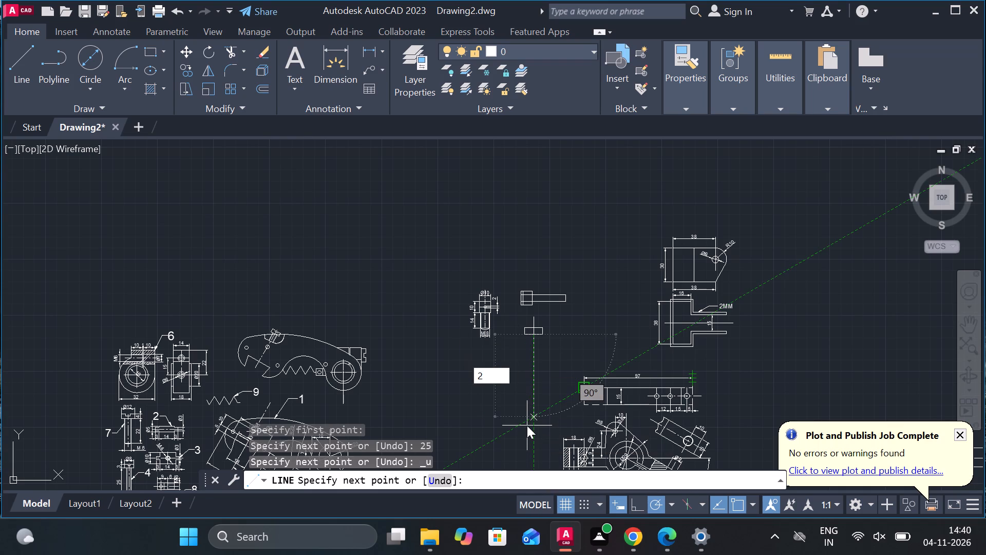
key("Return")
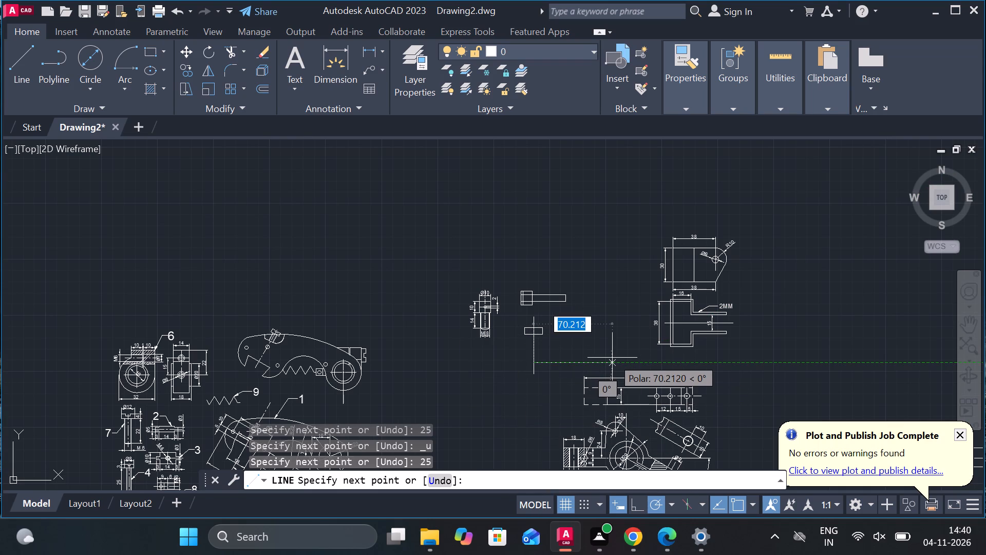
Continue into an 8 by 25 shank outline centred under the rectangle: 4 right, 25 up, 8 left, 25 down, 8 right.
key("4")
key("Return")
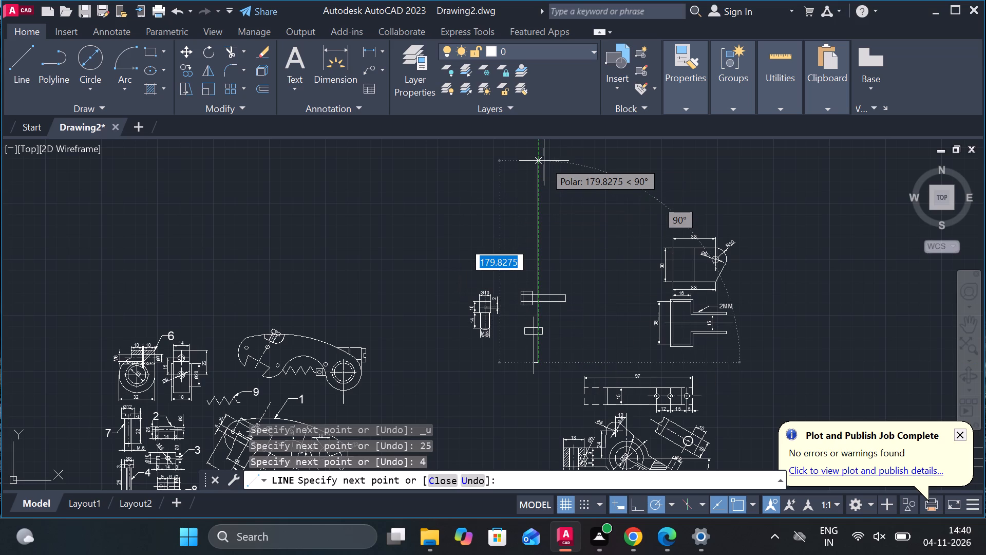
key("2")
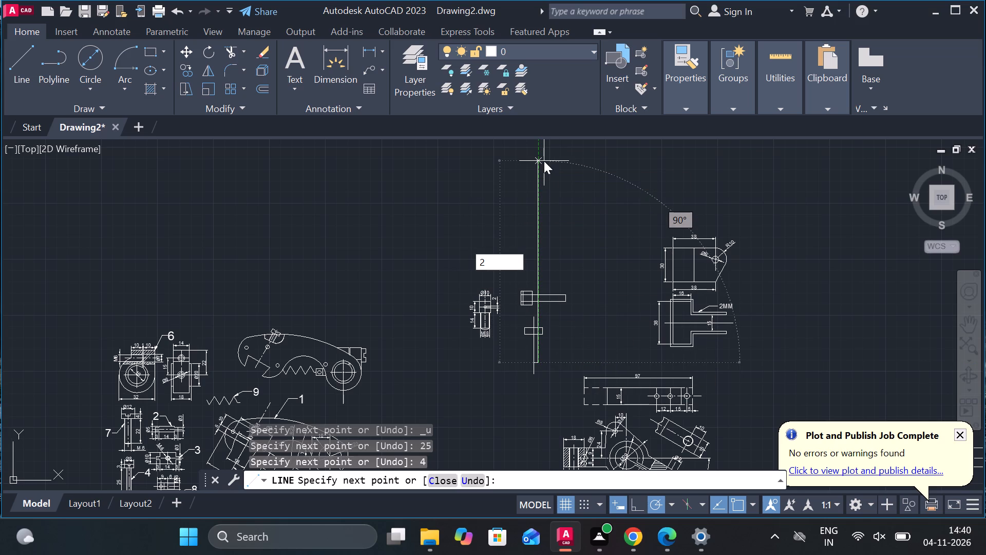
key("5")
key("Return")
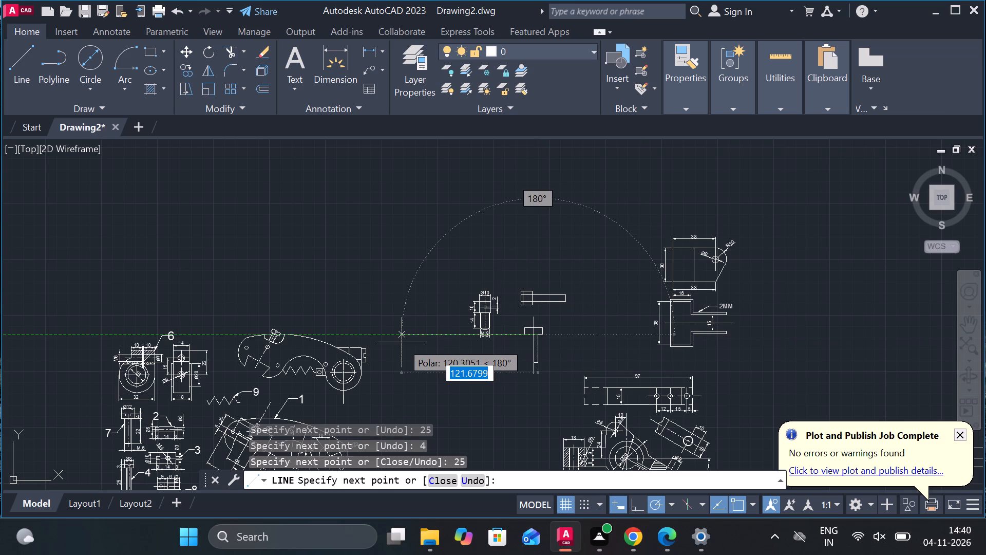
key("8")
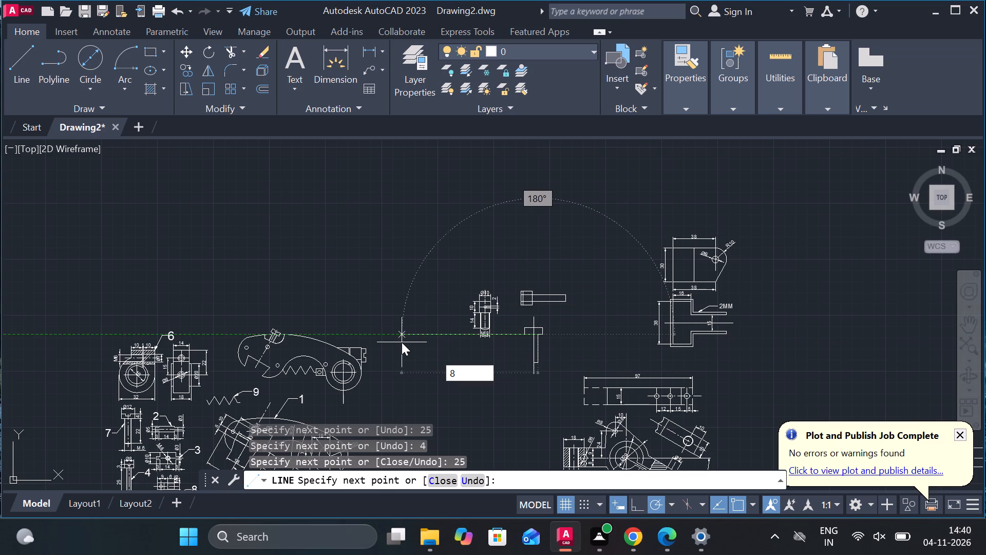
key("Return")
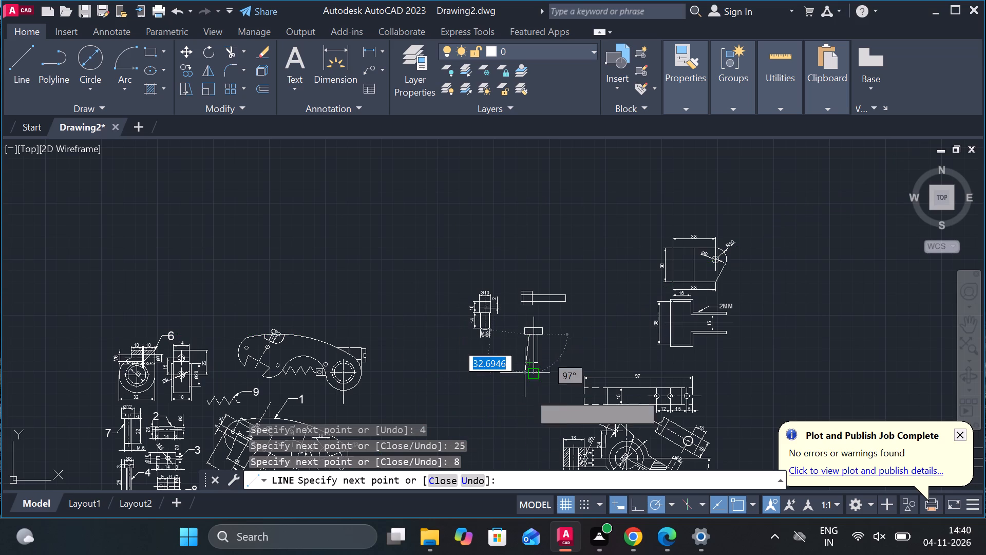
key("2")
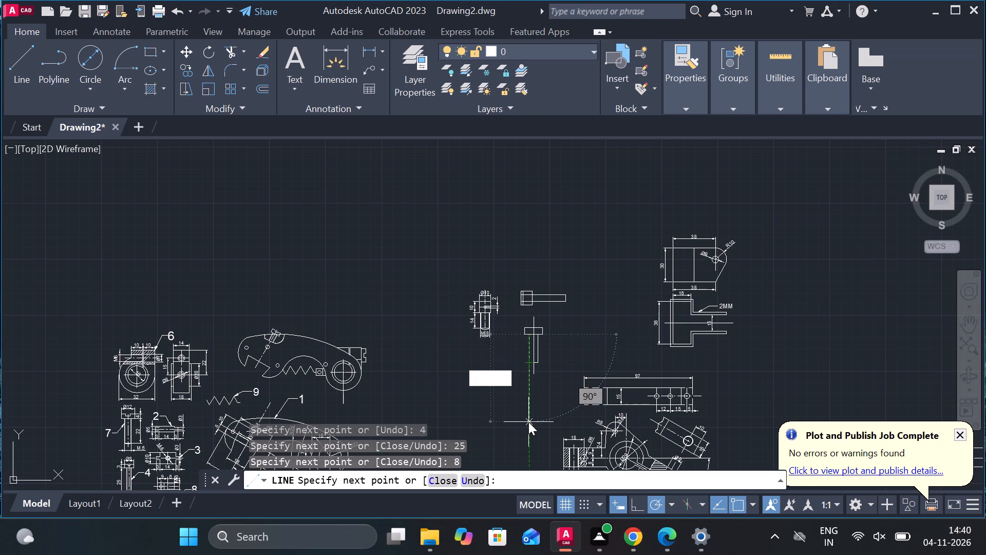
key("5")
key("Return")
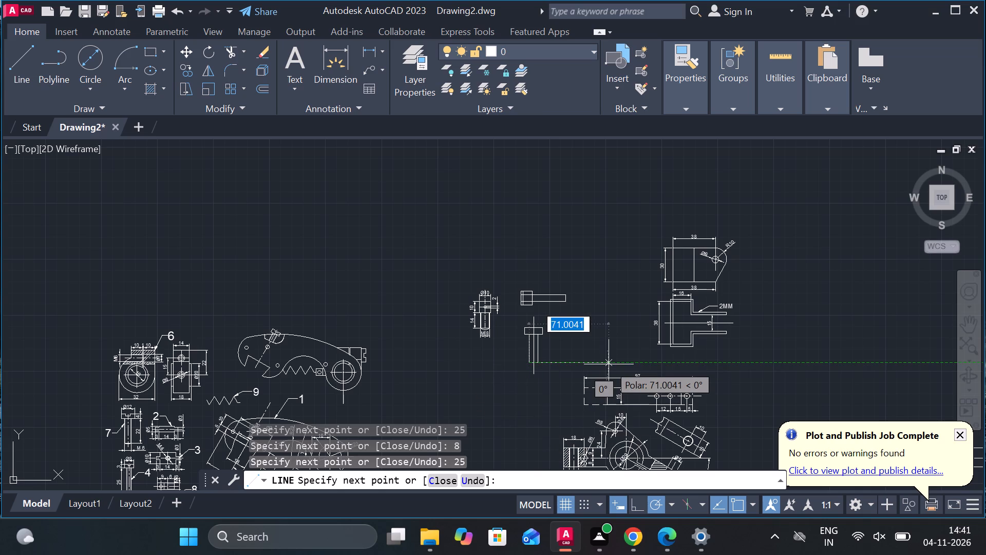
key("8")
key("Return")
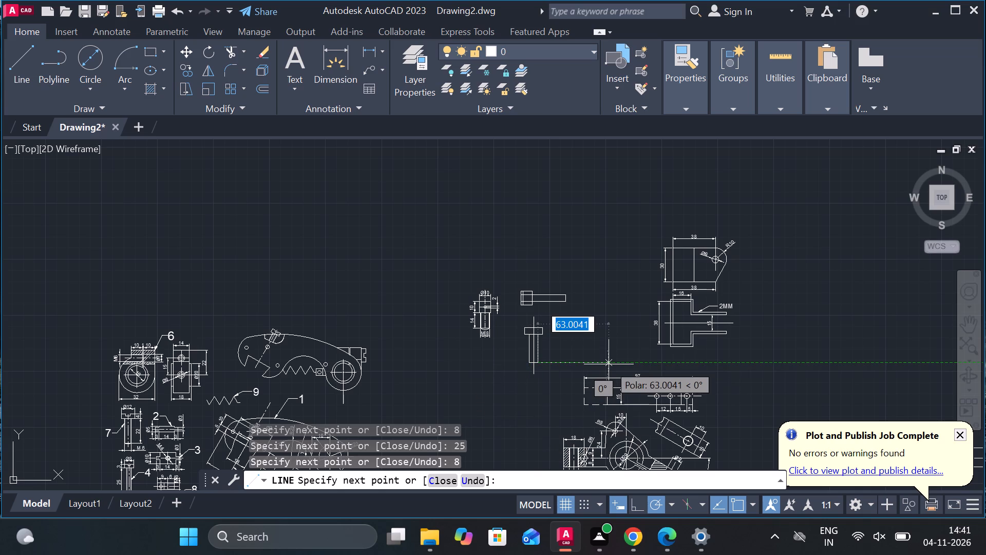
Draw a start-end-radius arc of radius 8 bulging below the shank, joining the two bottom corners of the shank.
key("Escape")
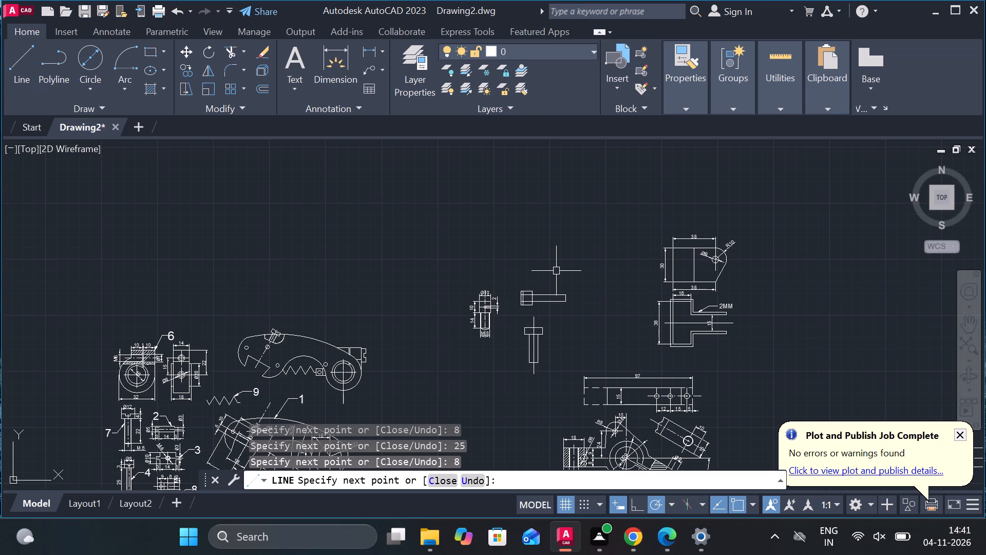
left_click(121, 85)
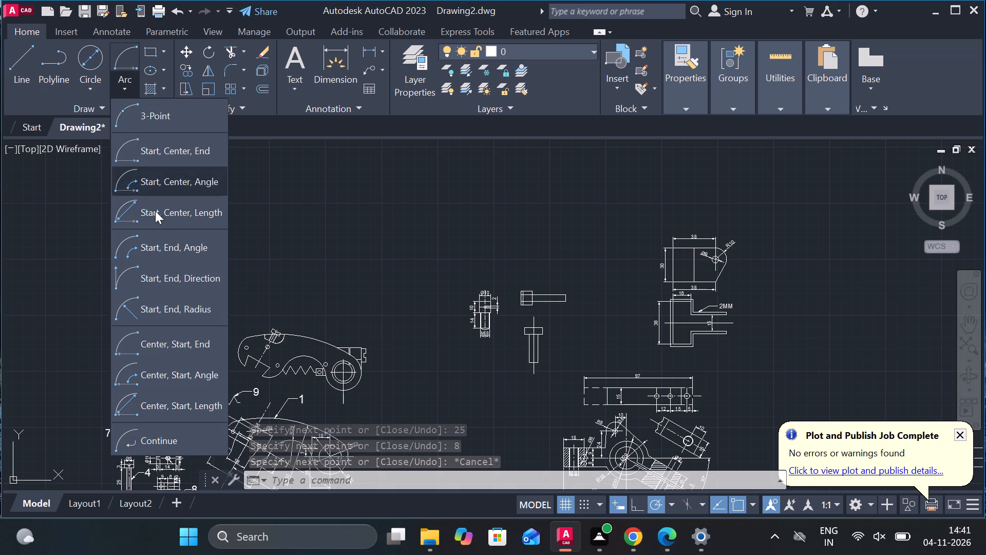
left_click(180, 304)
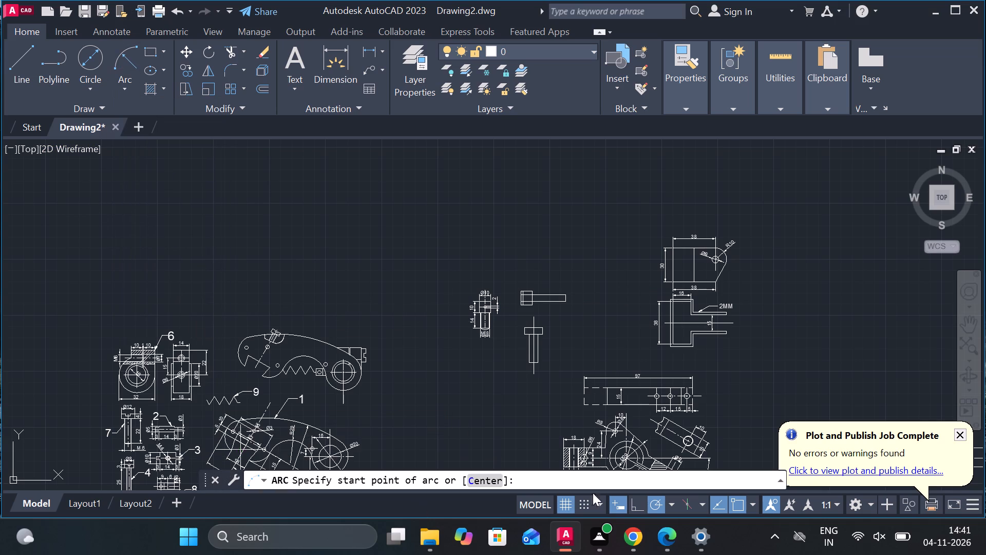
scroll(556, 375, "up", 3)
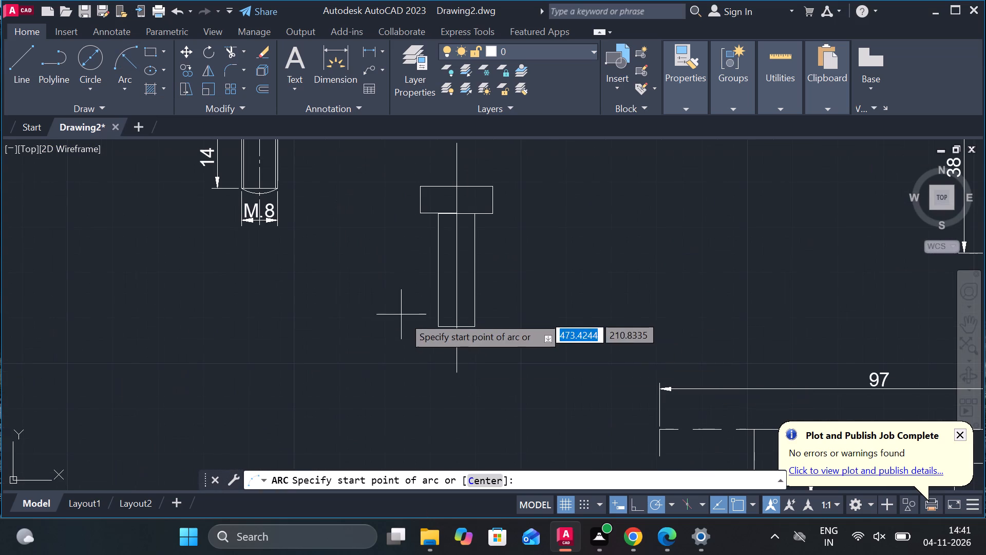
left_click(438, 329)
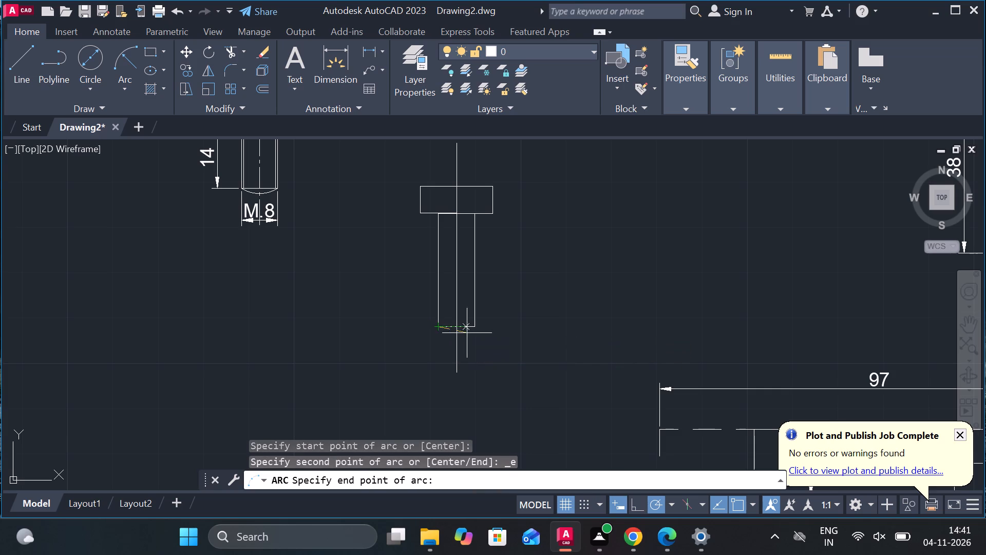
left_click(475, 330)
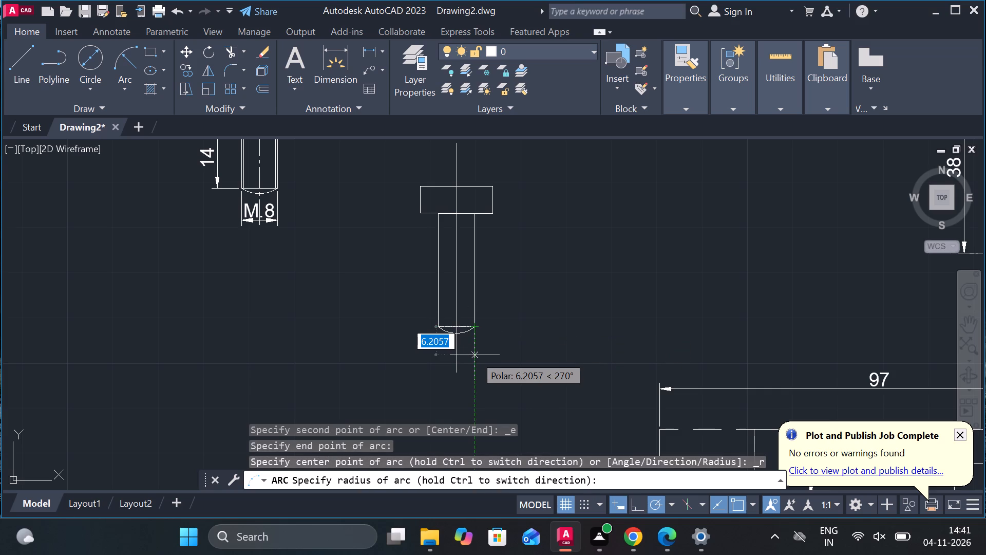
key("8")
key("Return")
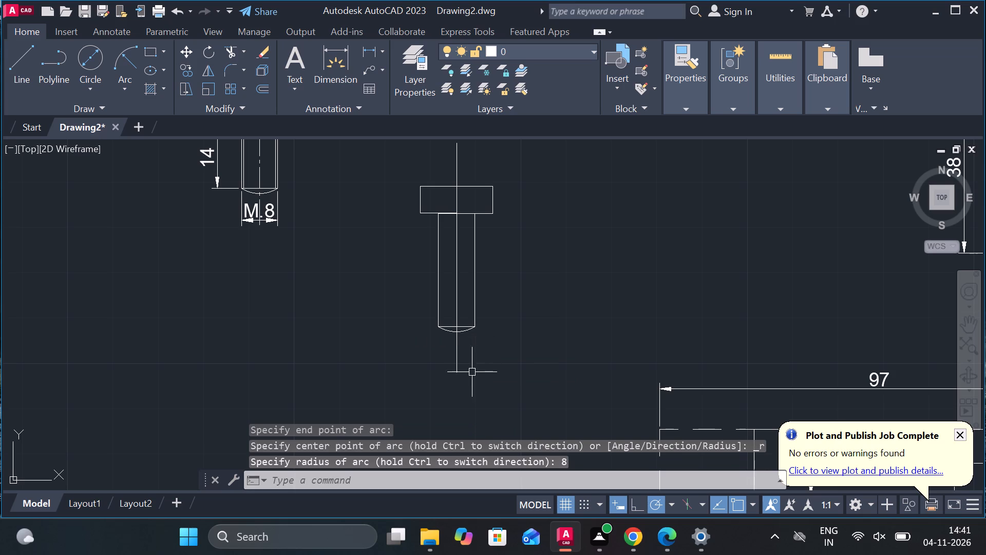
Copy the shank's left vertical line to the right twice, at distances of 0.5 and 7.5.
left_click(437, 257)
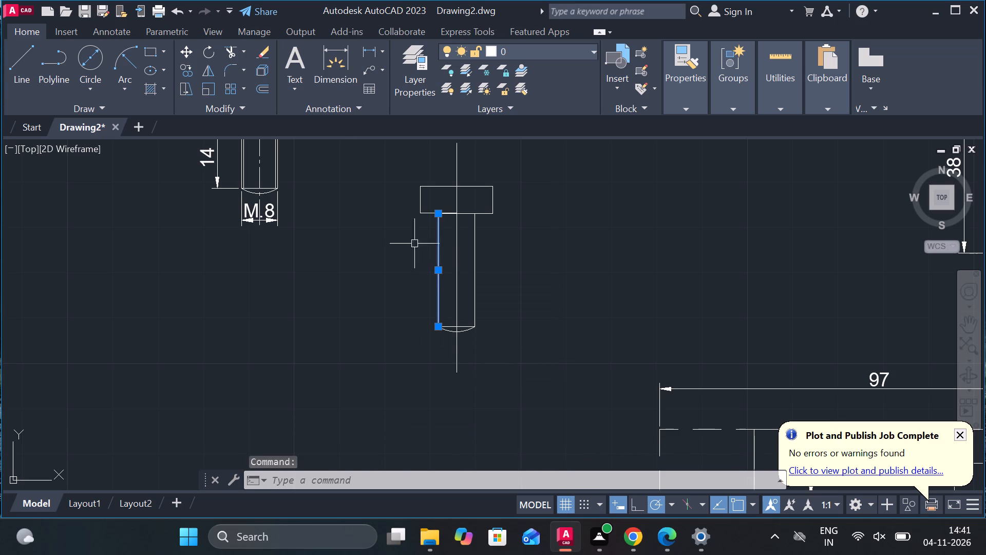
left_click(190, 67)
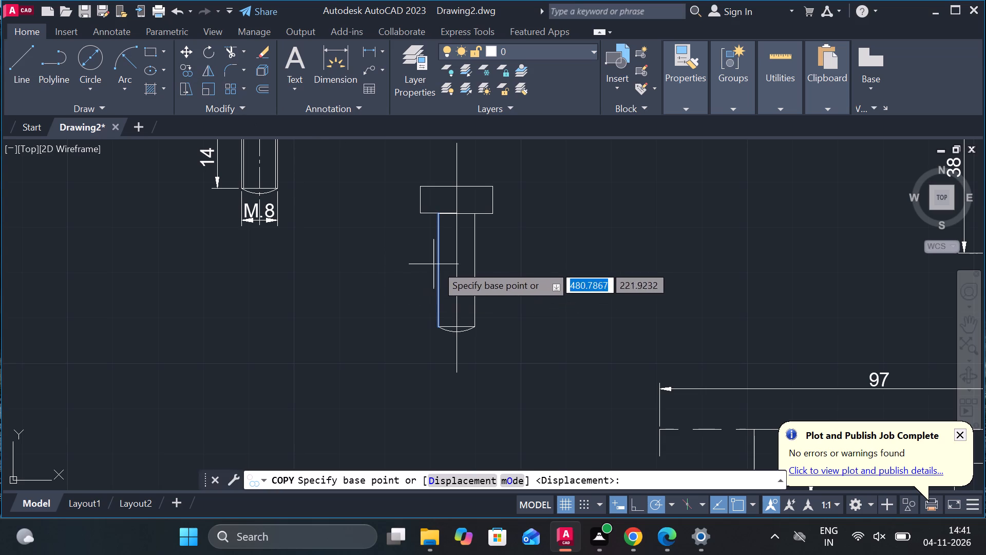
left_click(435, 272)
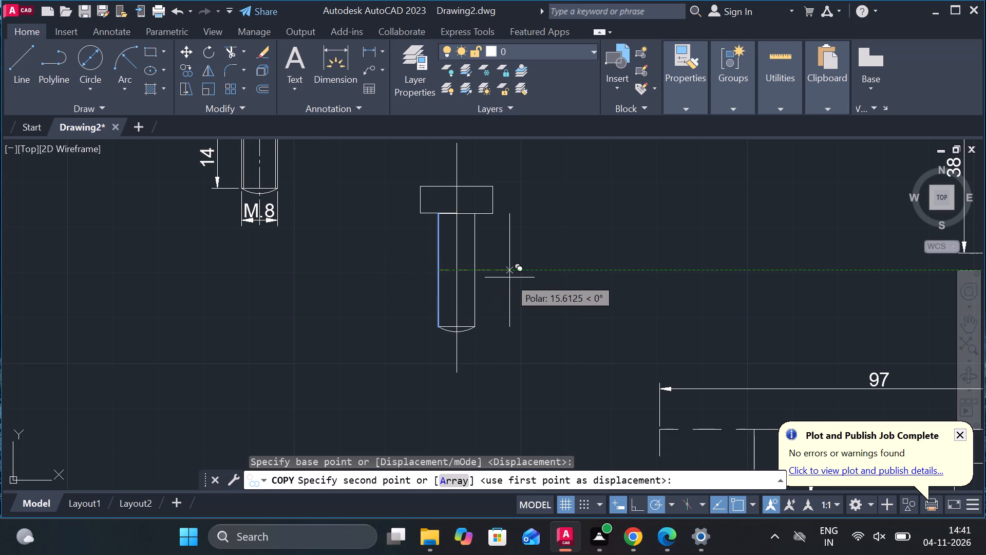
type("0.")
key("5")
key("Return")
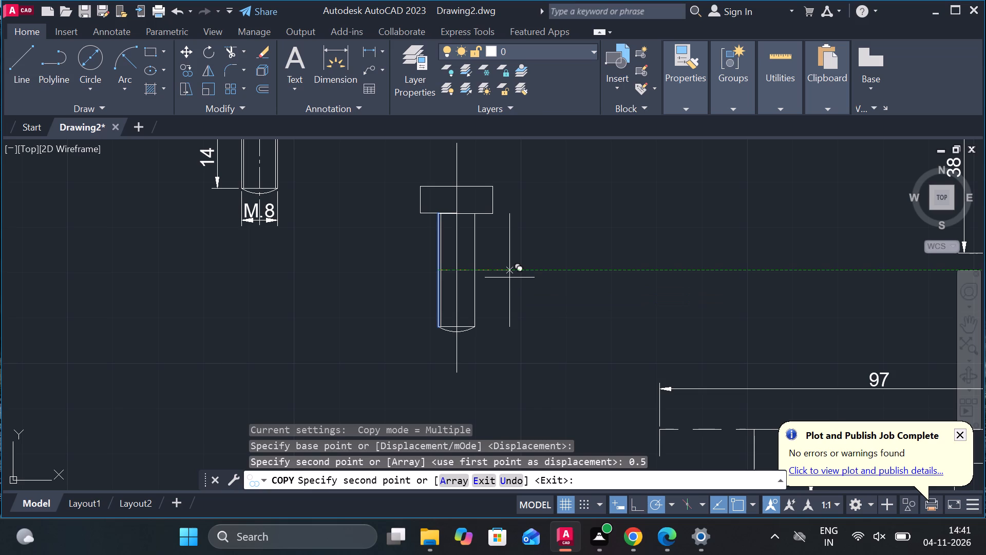
key("7")
key("period")
key("5")
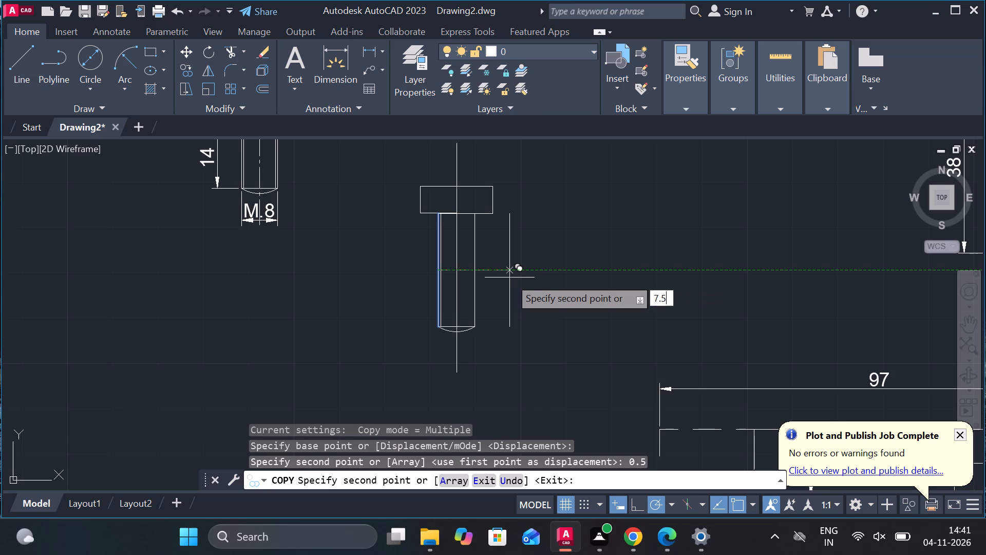
key("Return")
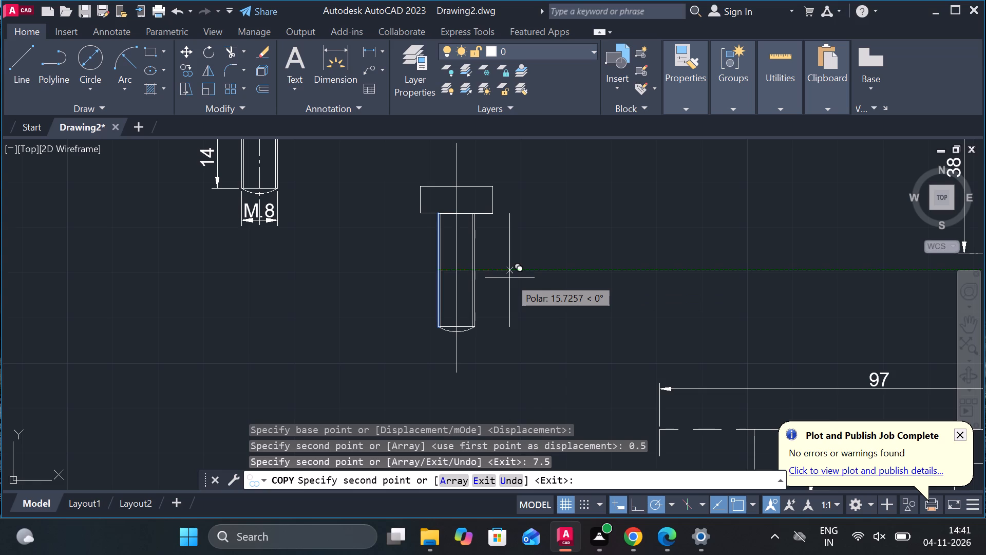
key("Escape")
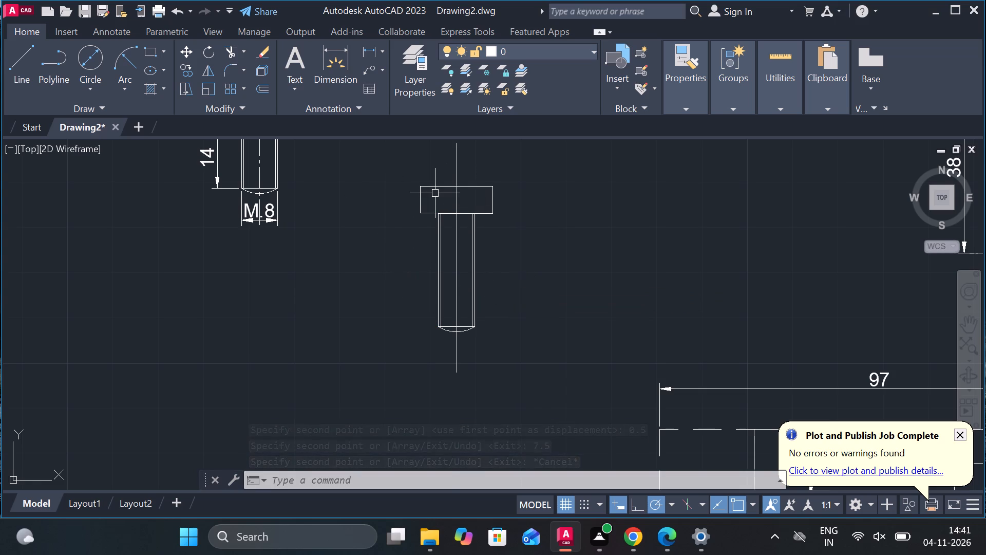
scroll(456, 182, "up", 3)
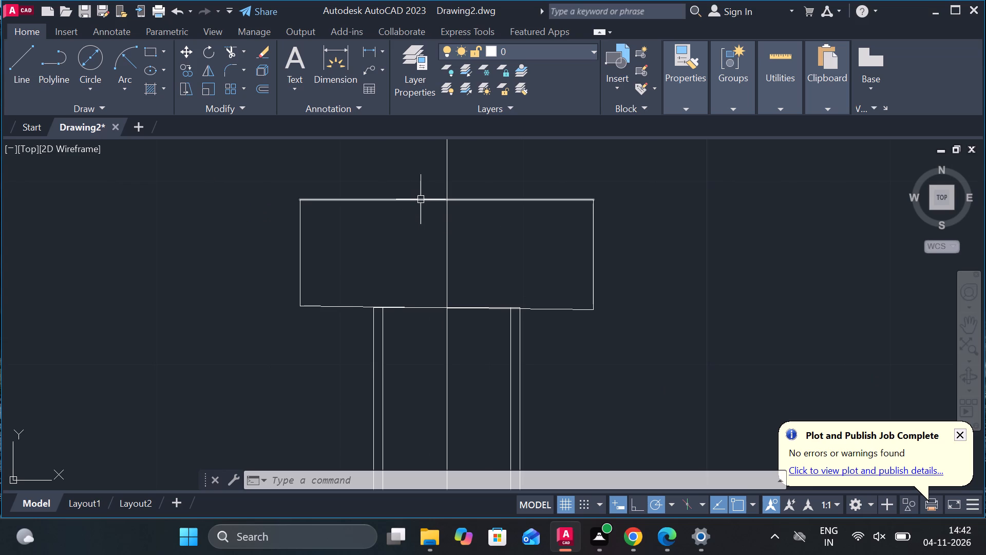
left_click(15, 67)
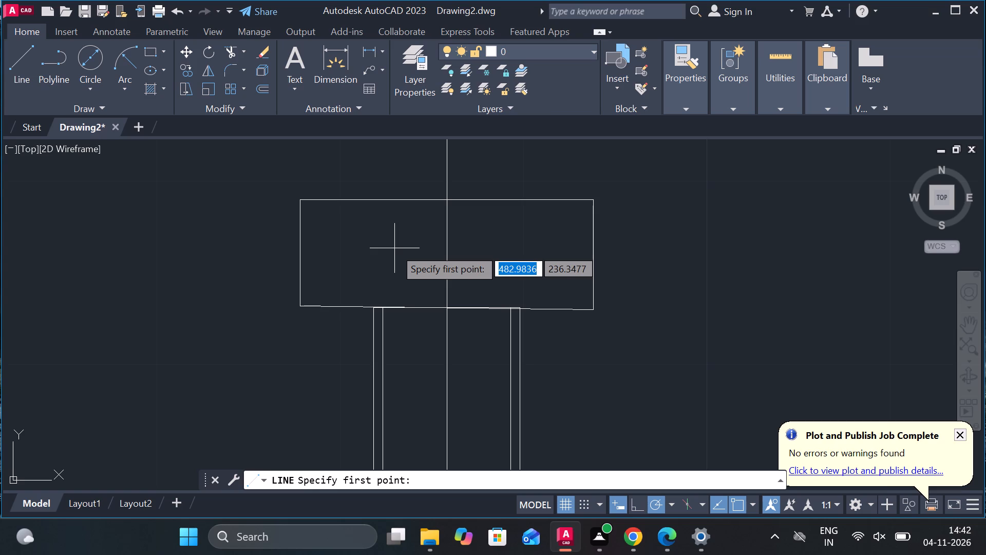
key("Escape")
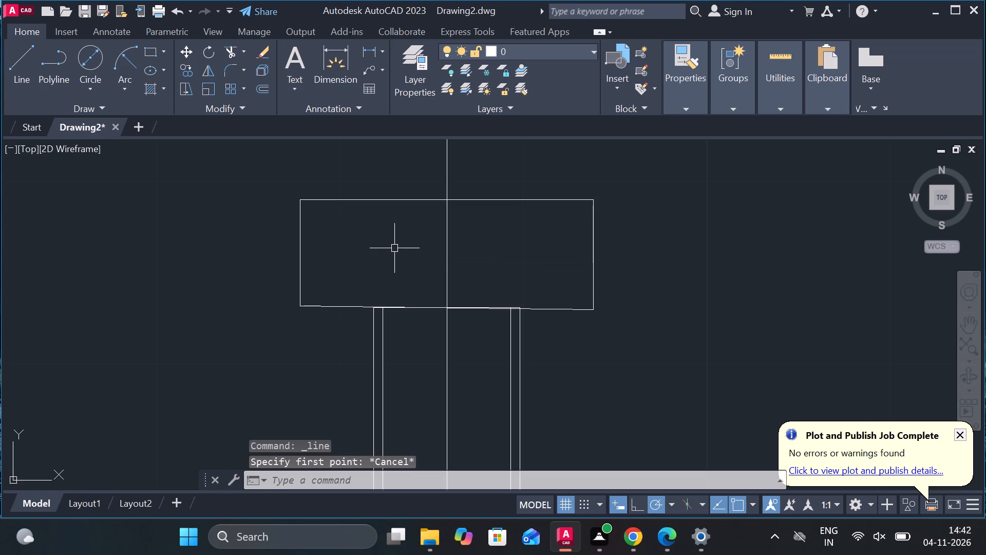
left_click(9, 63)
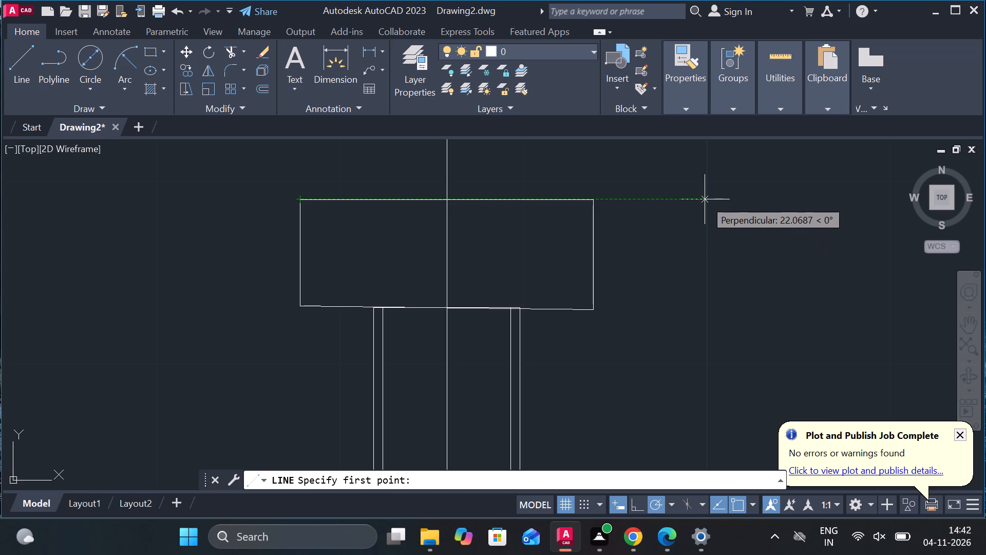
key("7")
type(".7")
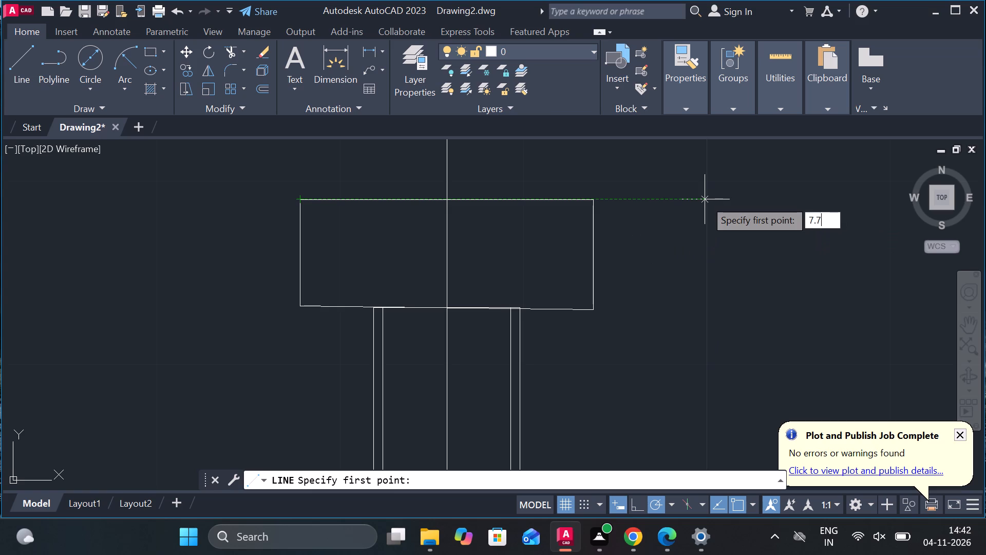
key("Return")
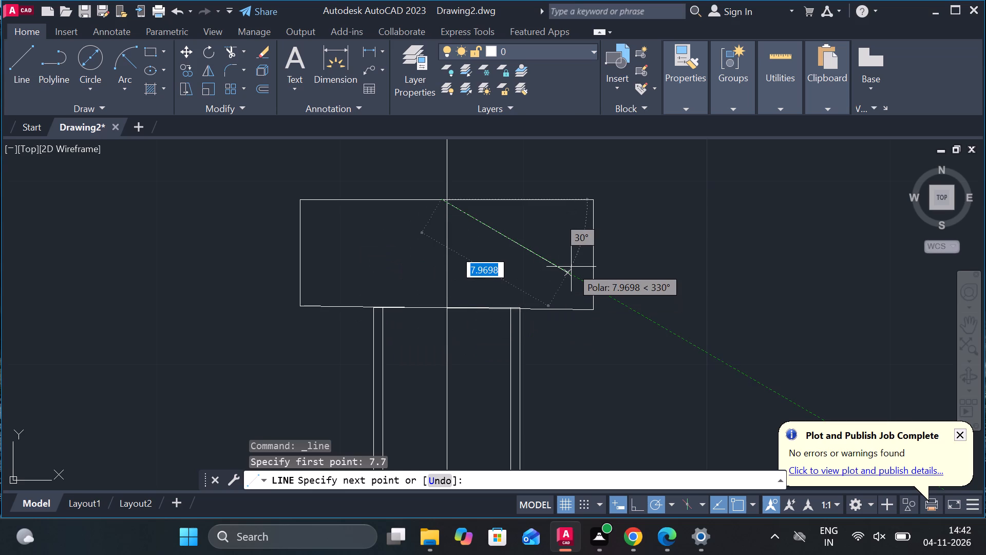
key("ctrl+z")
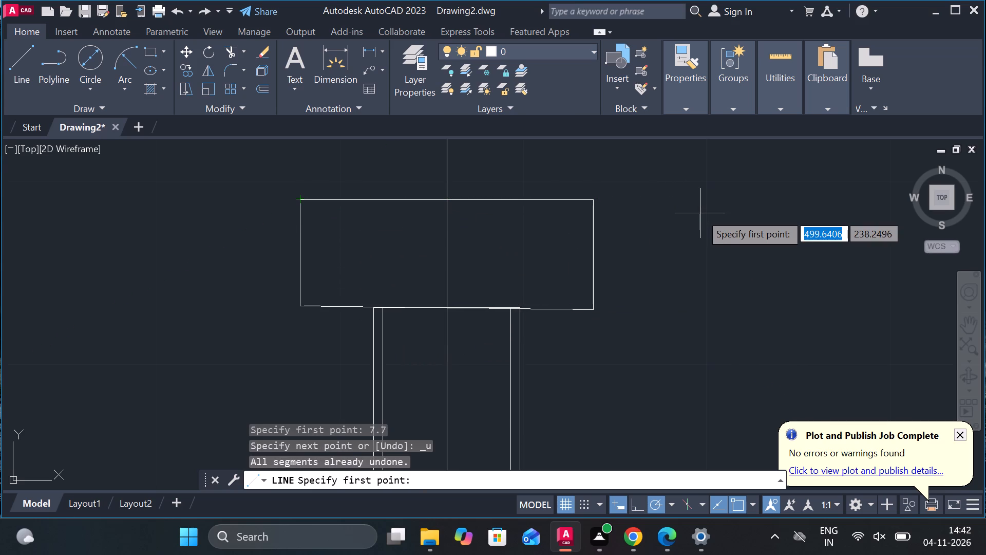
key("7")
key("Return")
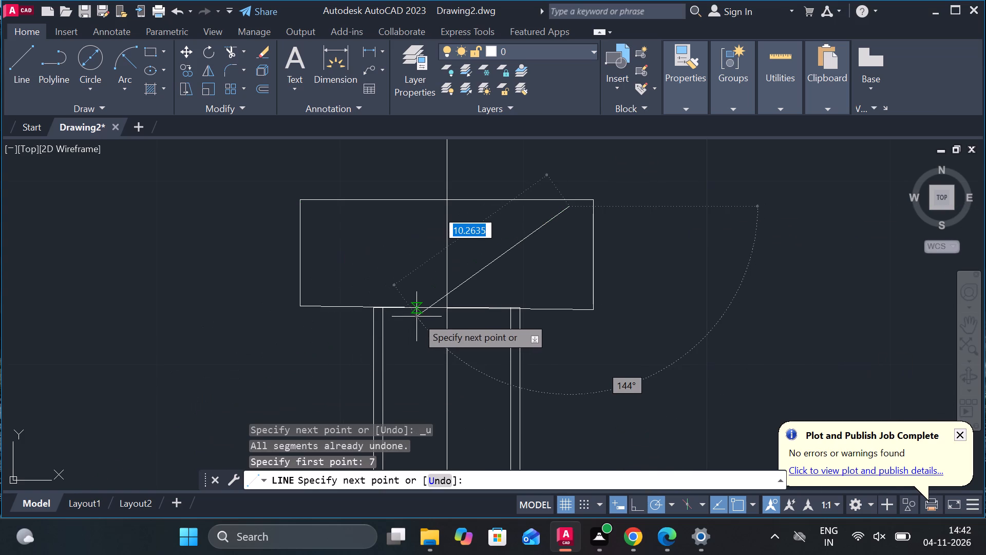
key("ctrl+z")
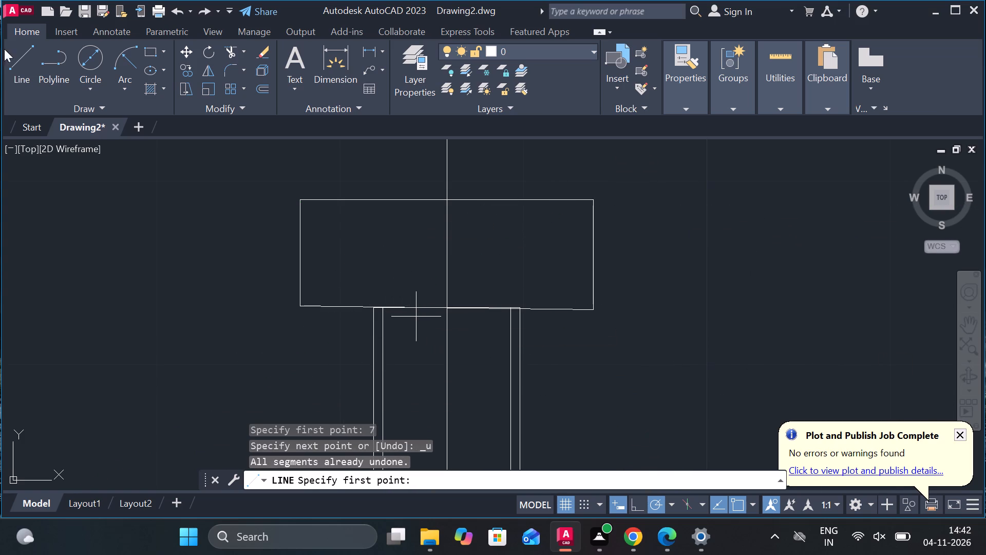
Draw a slot in the head's top edge starting 7 from its left corner: 1 down, 1 right, another 1 right, and up to the edge.
left_click(11, 77)
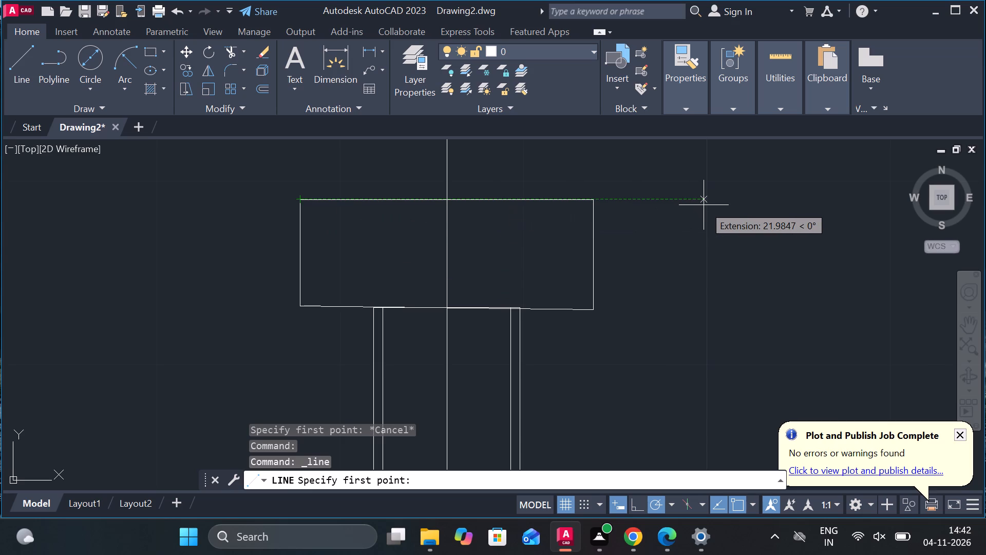
key("7")
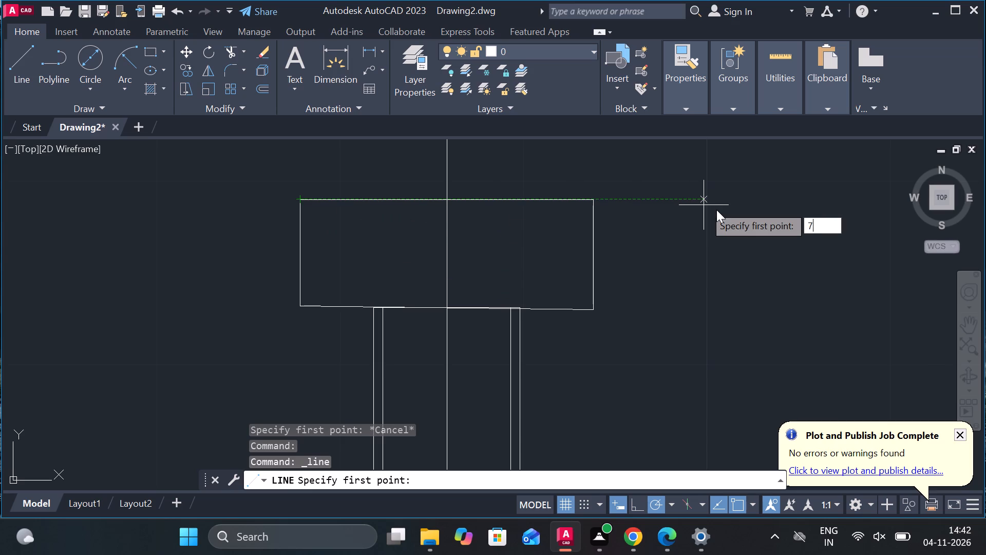
key("Return")
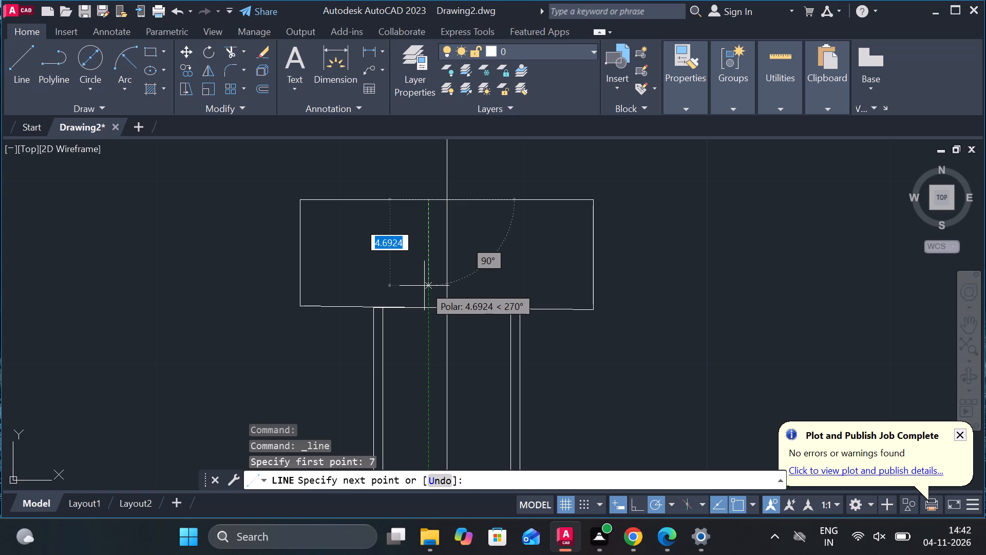
key("1")
key("Return")
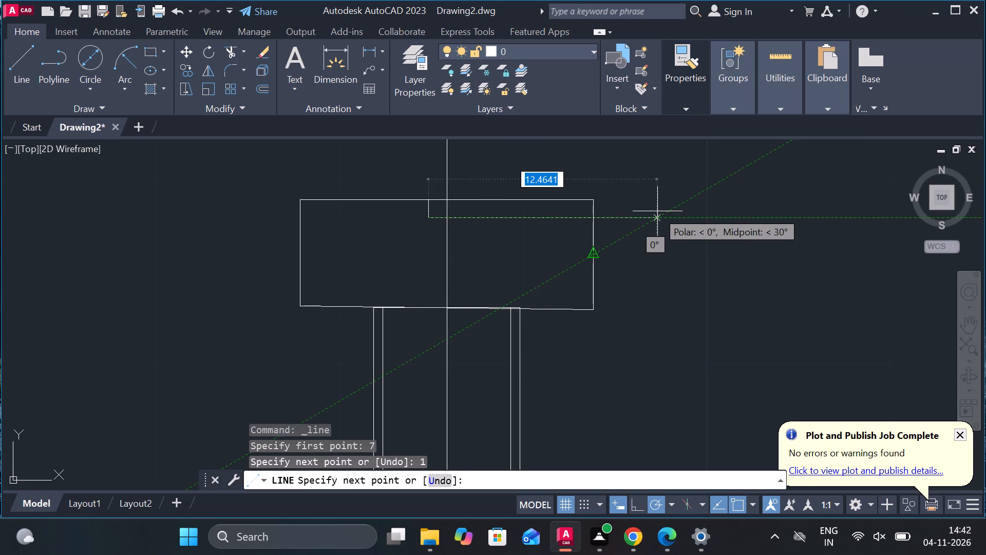
key("1")
key("Return")
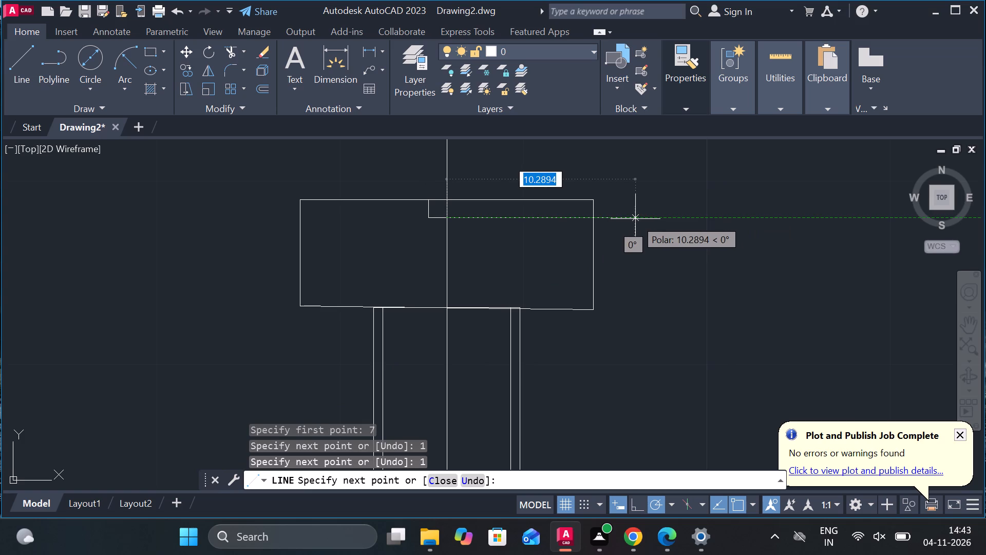
key("2")
key("Return")
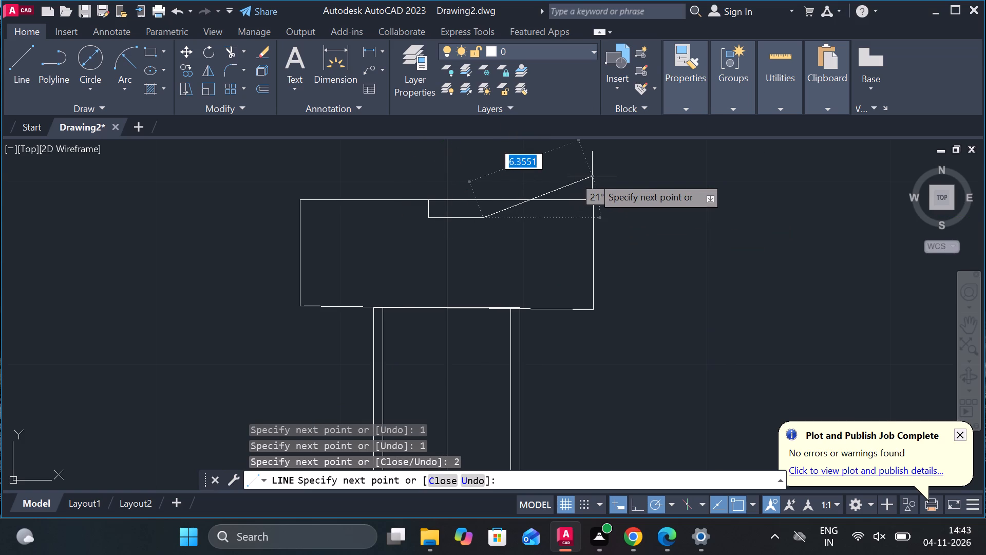
key("ctrl+z")
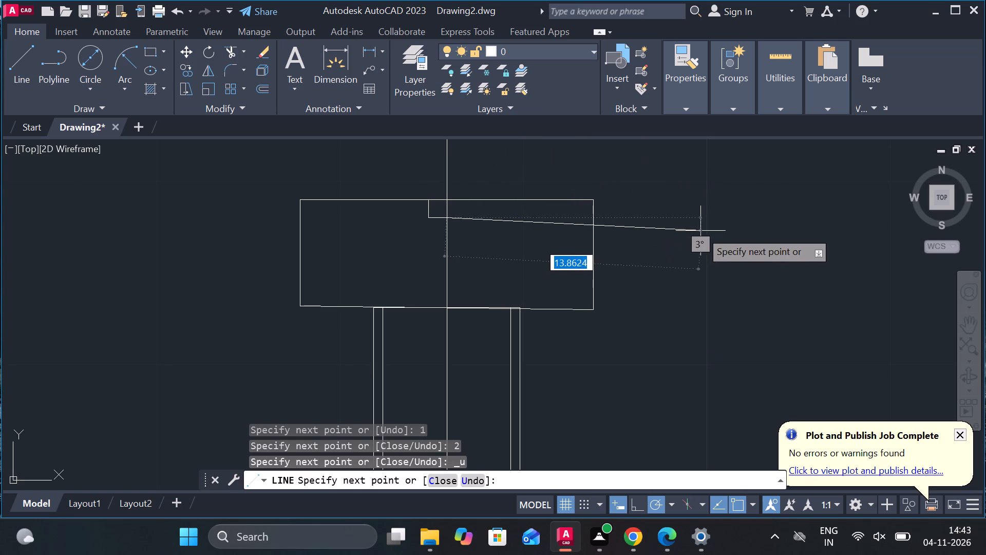
key("1")
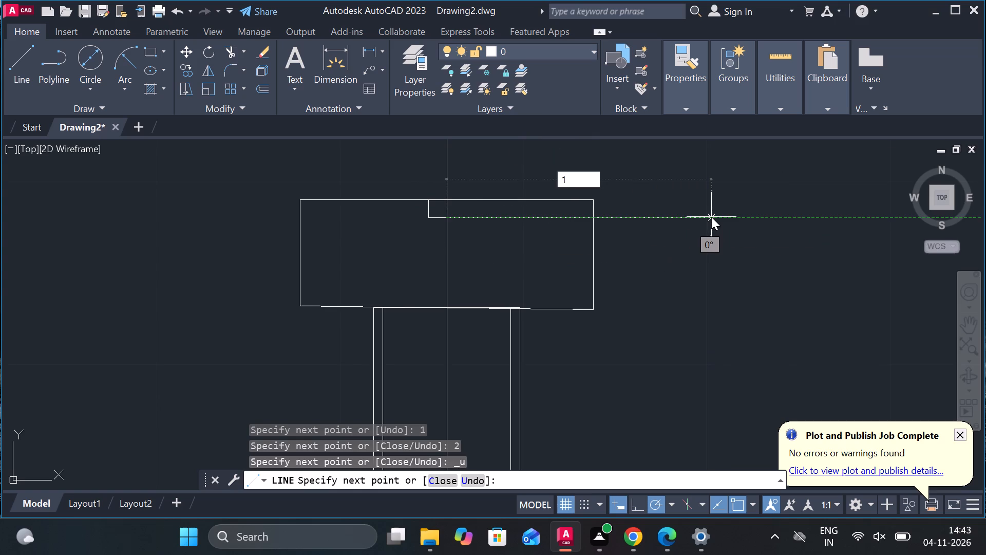
key("Return")
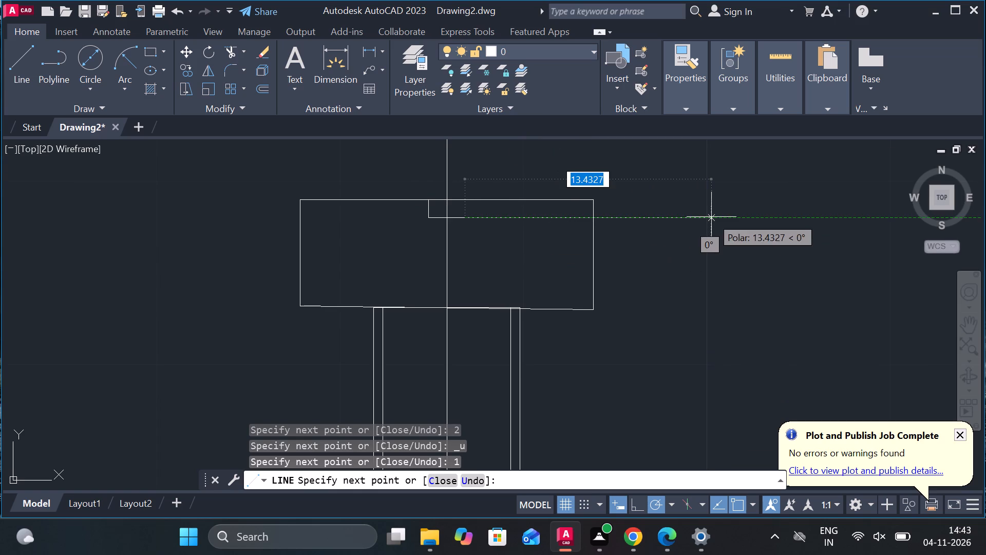
left_click(462, 201)
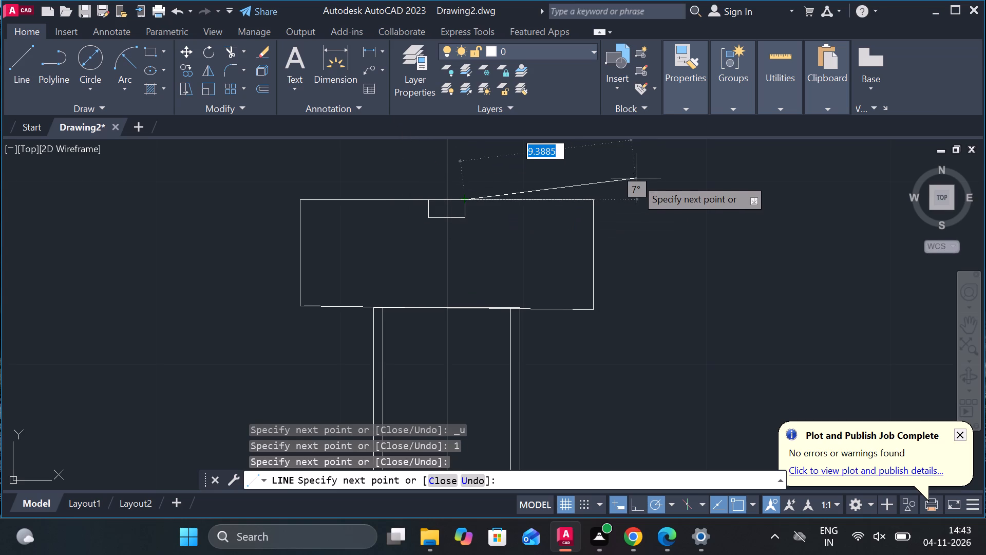
key("Escape")
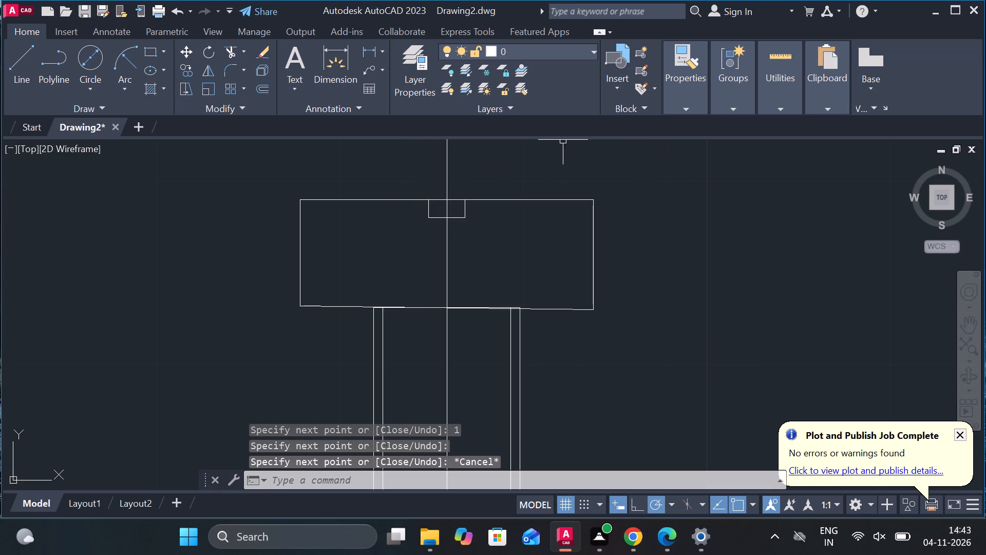
Trim both halves of the head's top edge across the slot opening in the screw view.
left_click(235, 49)
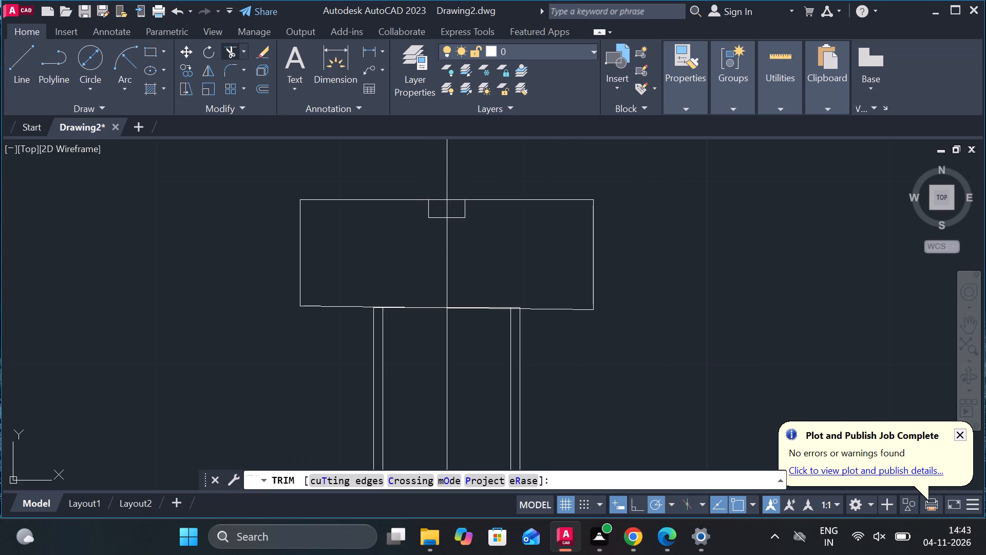
left_click(439, 203)
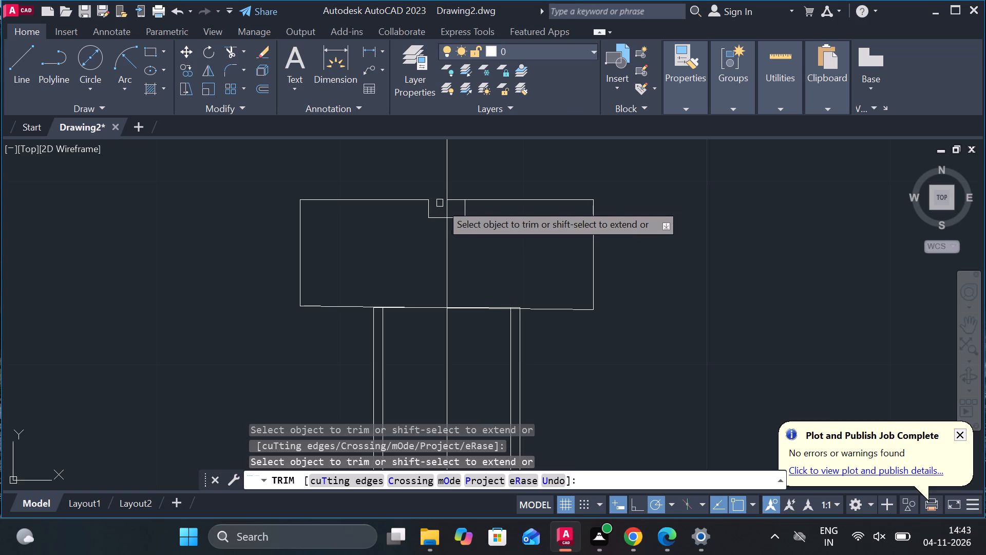
left_click(454, 202)
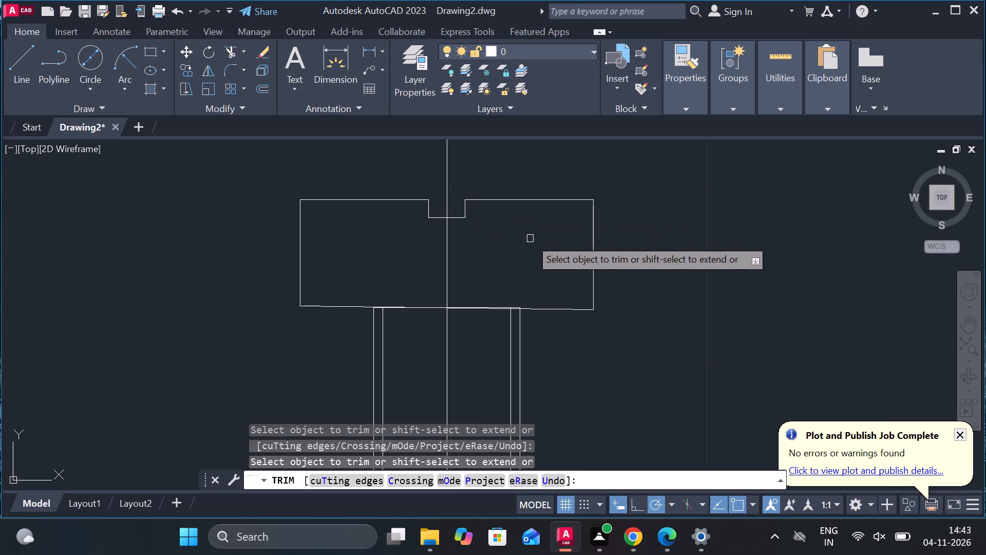
key("Escape")
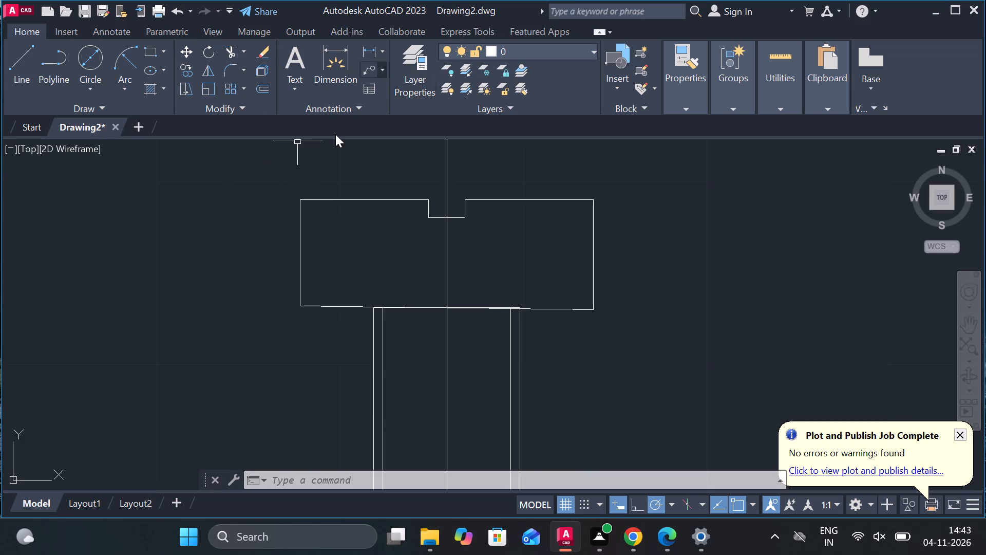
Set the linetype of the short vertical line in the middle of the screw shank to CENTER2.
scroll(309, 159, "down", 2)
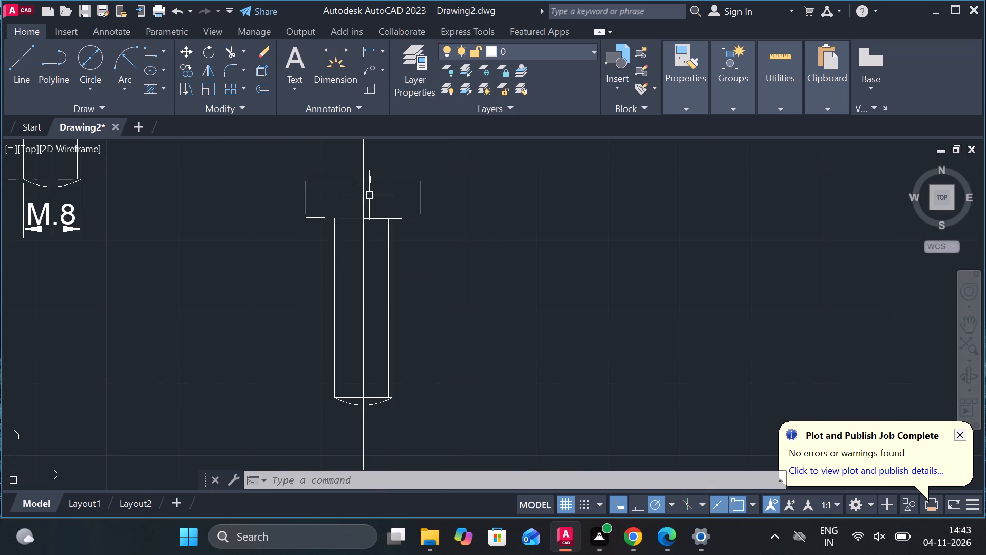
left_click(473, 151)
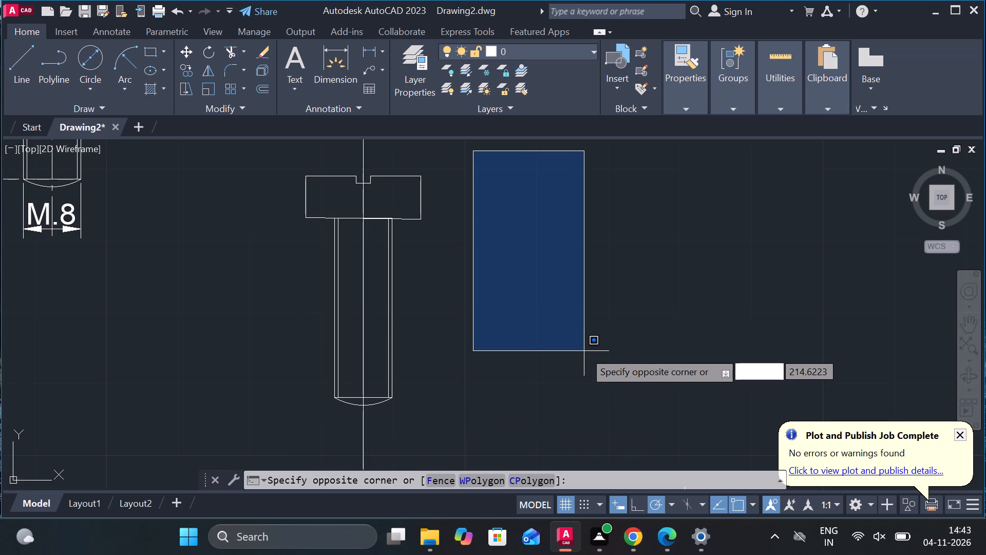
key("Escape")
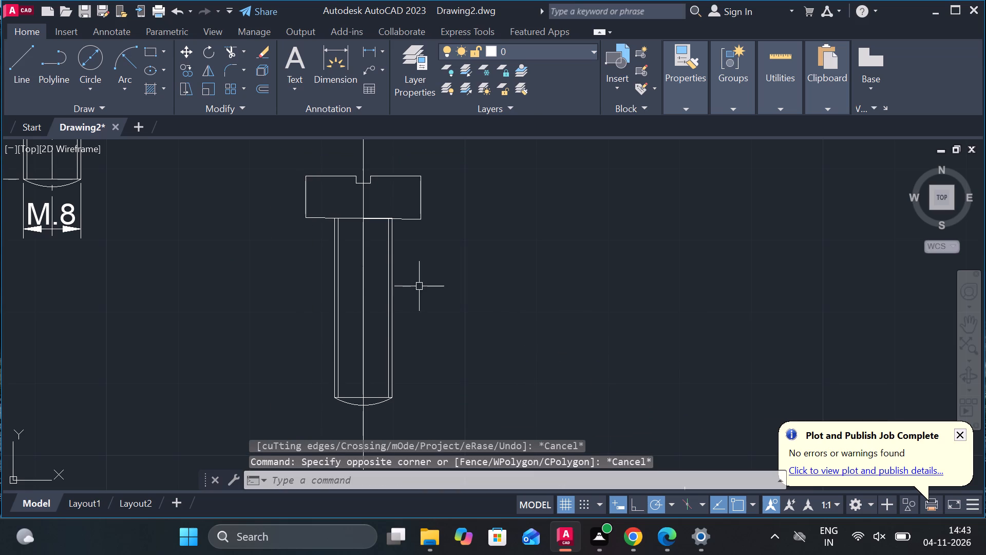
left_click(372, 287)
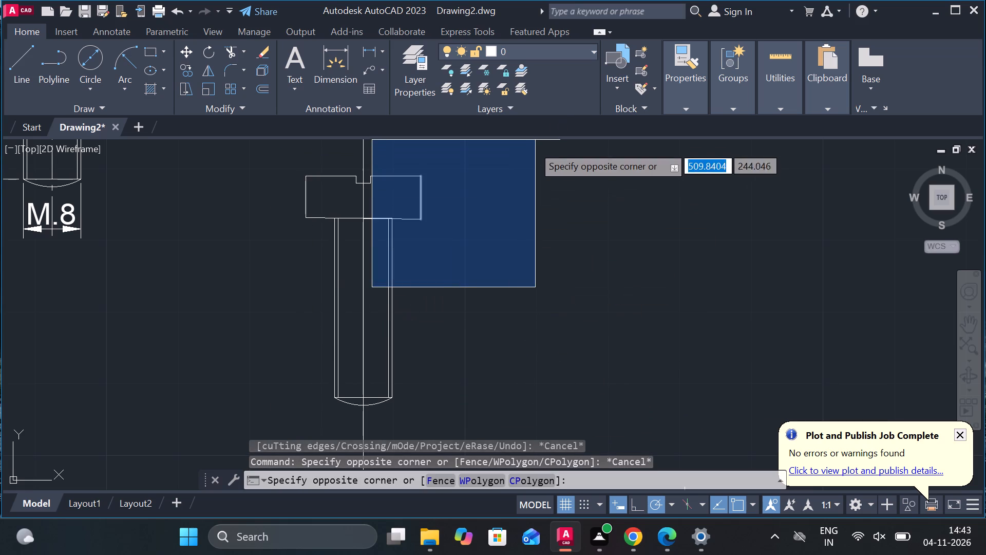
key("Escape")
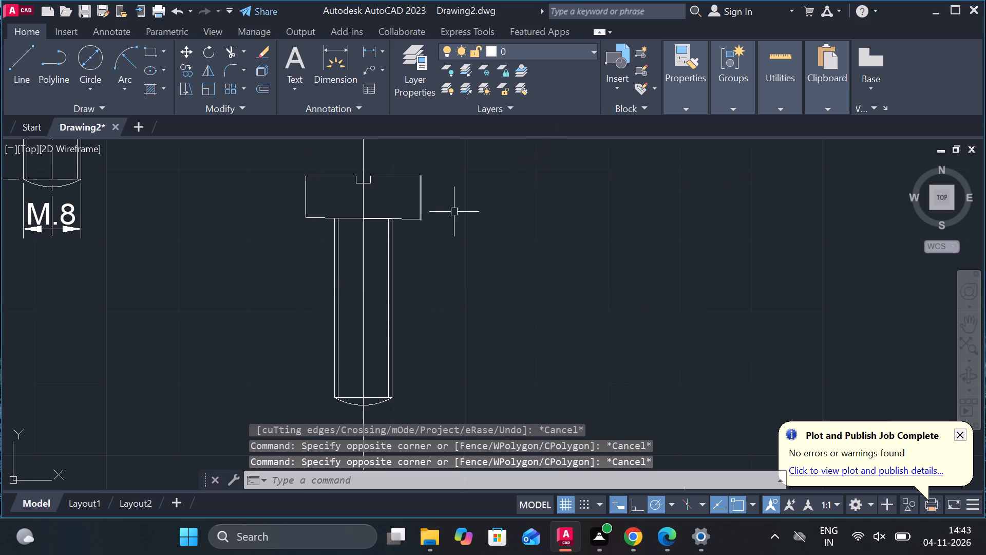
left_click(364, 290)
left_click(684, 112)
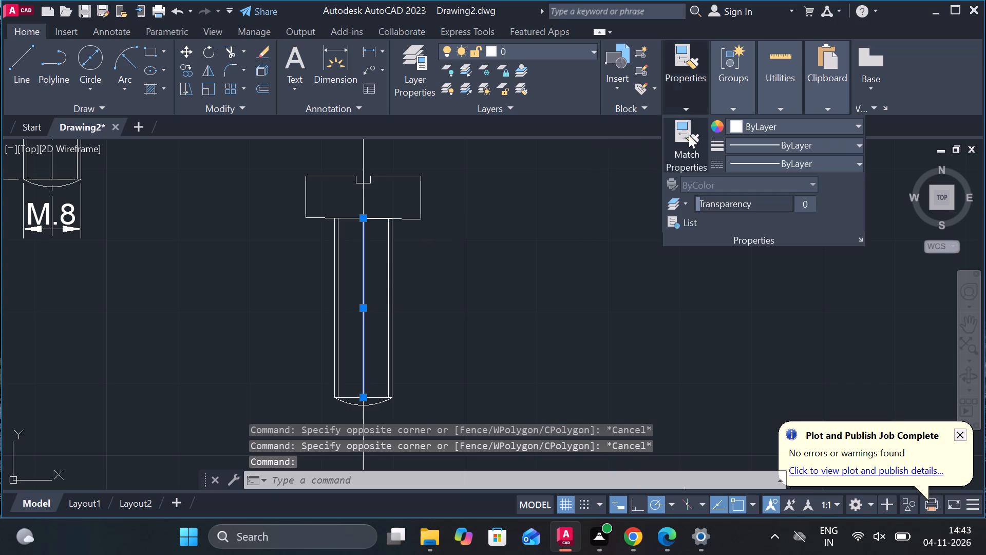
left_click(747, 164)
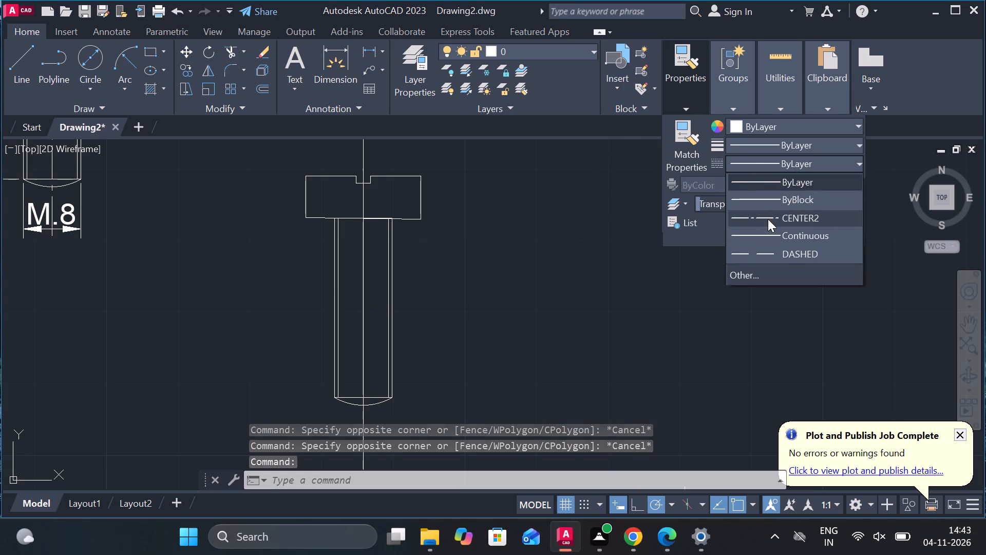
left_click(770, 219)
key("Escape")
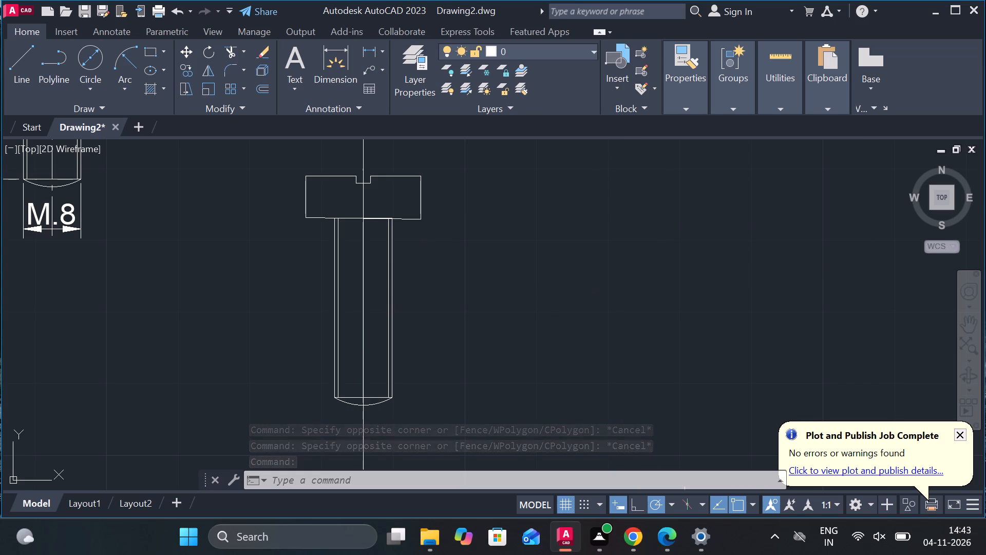
Delete the short vertical line overlapping the long centre line inside the screw shank.
scroll(477, 311, "down", 2)
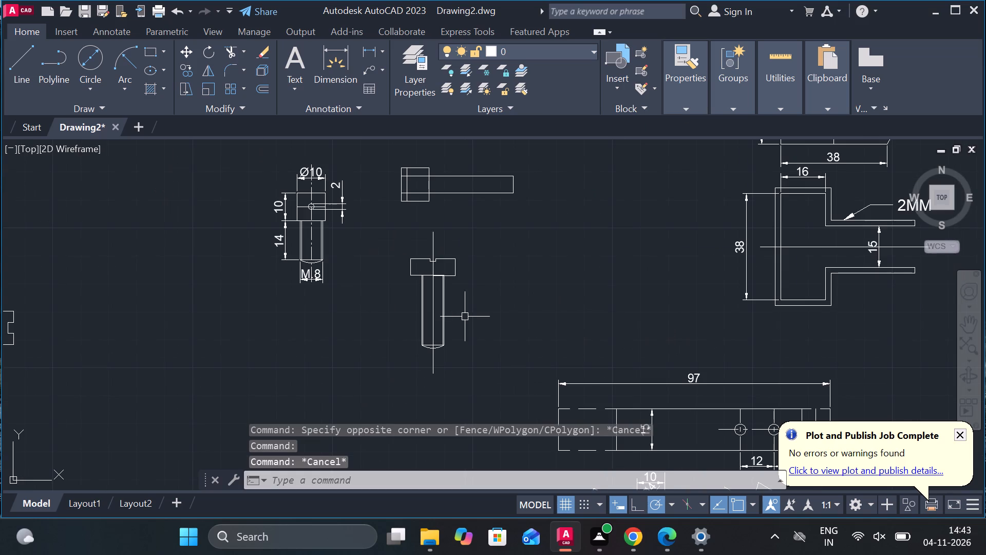
left_click(432, 316)
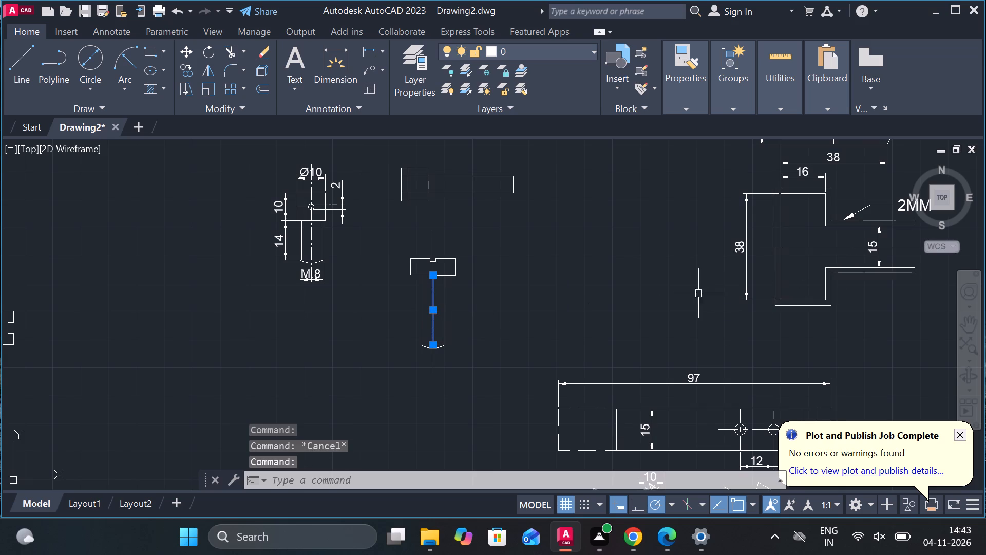
key("Delete")
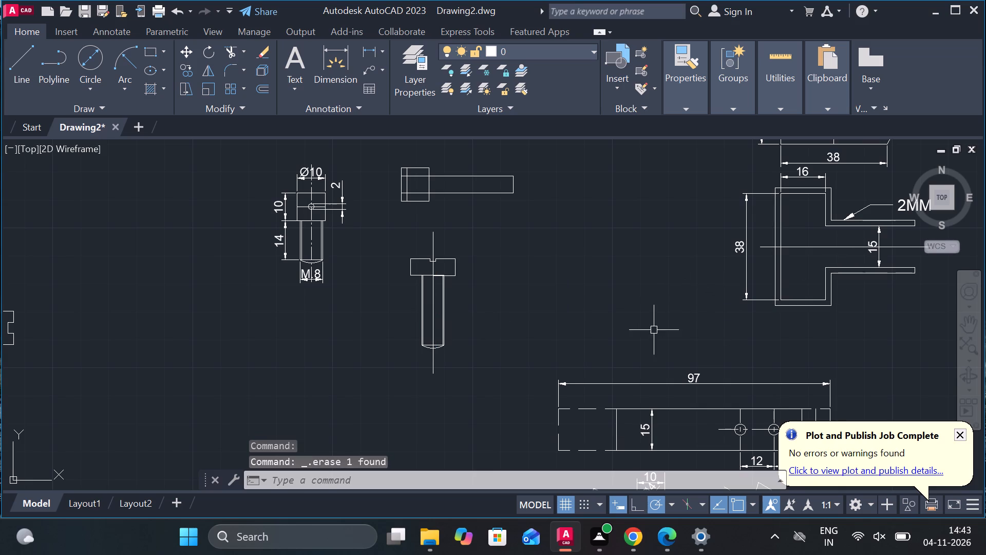
Set the linetype of the long vertical centre line running through the screw's head and shank to CENTER2.
scroll(478, 317, "up", 2)
left_click(355, 289)
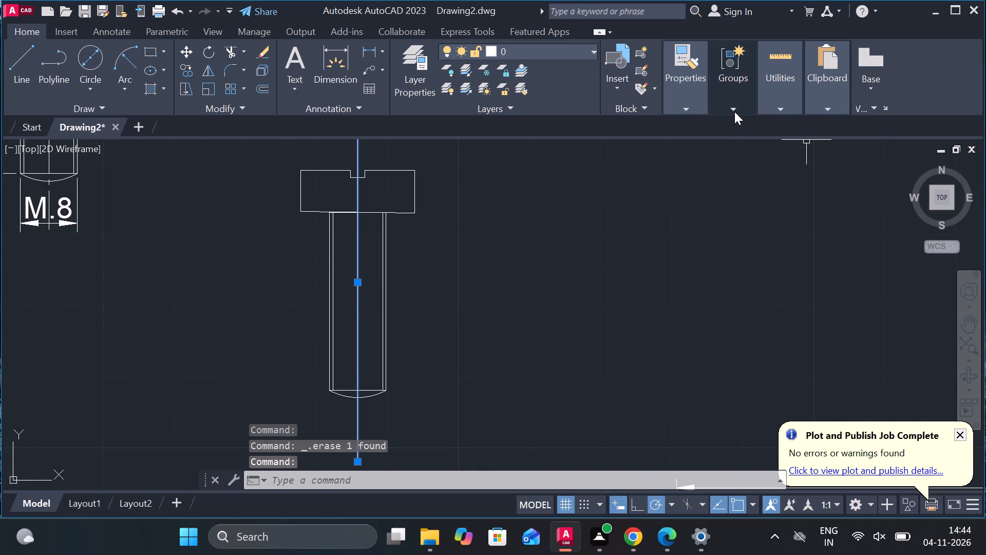
left_click(704, 108)
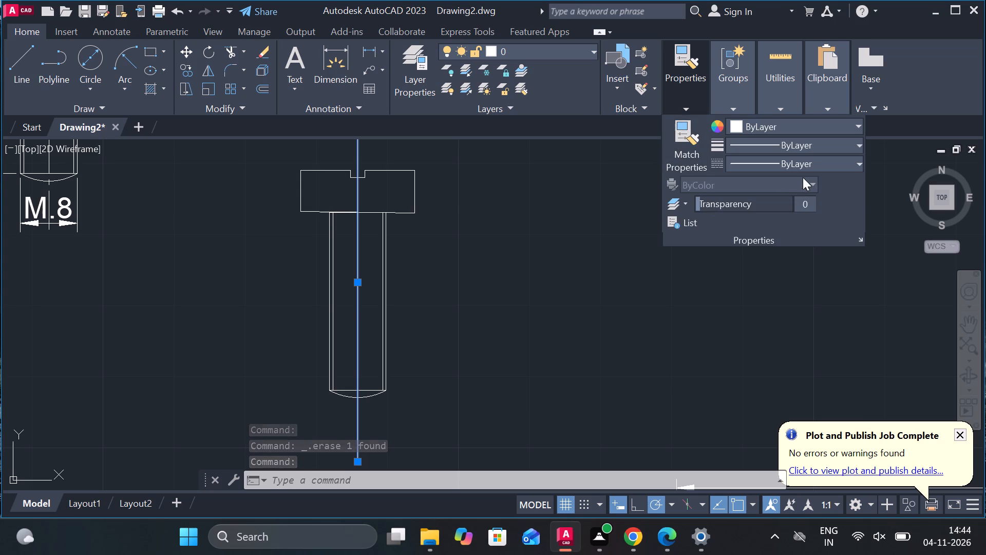
left_click(810, 163)
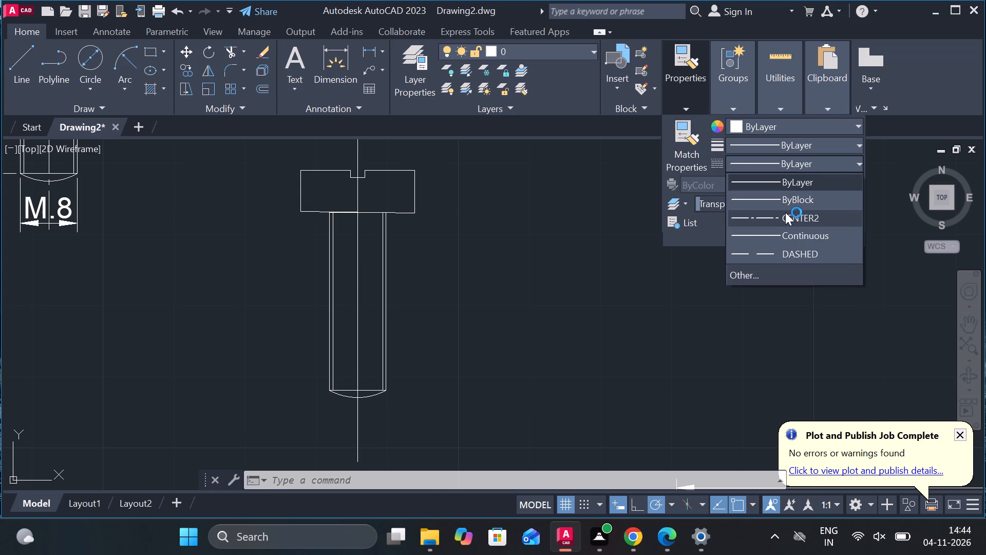
left_click(785, 212)
left_click(605, 304)
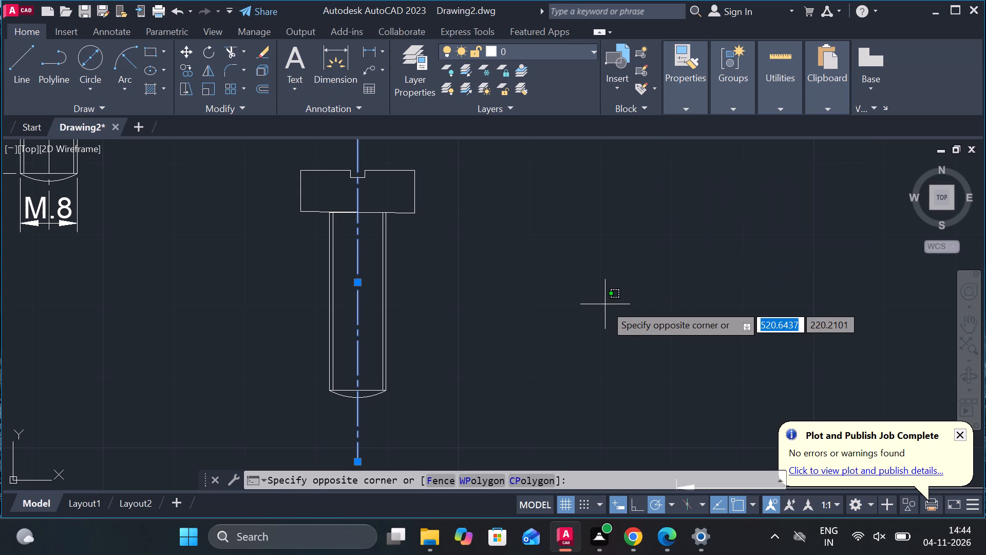
key("Escape")
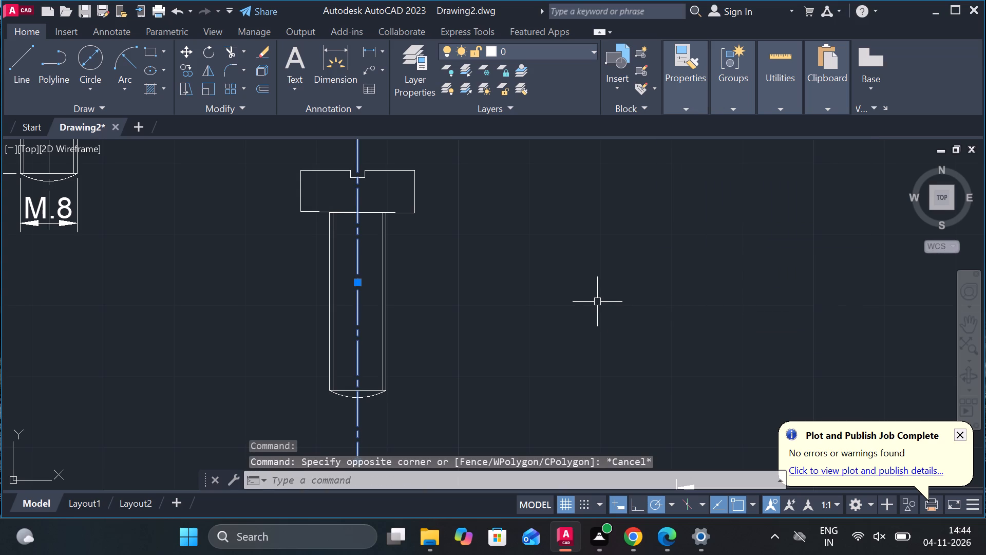
Copy the complete slotted screw view with its centre line to the free space beside the far-right group of undimensioned views.
scroll(369, 269, "down", 1)
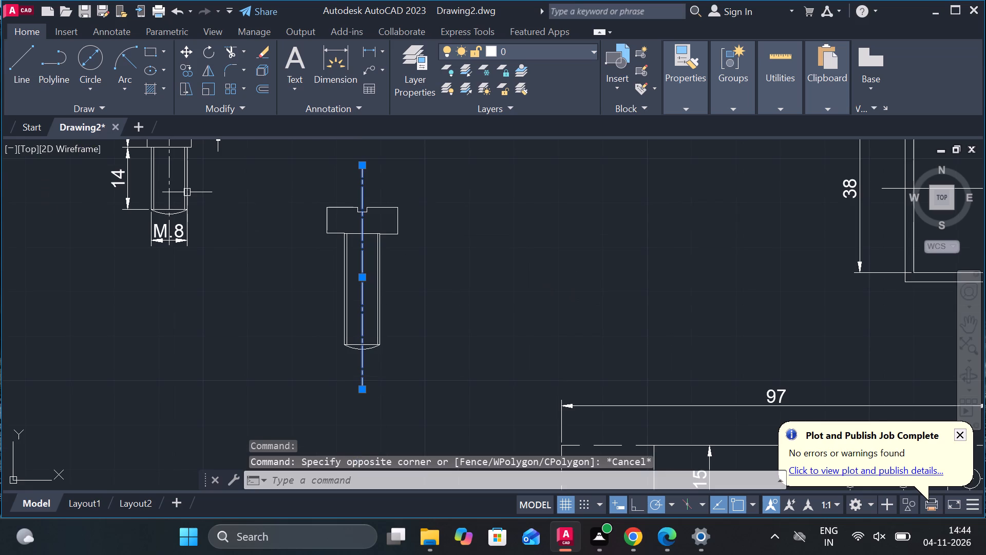
left_click(489, 168)
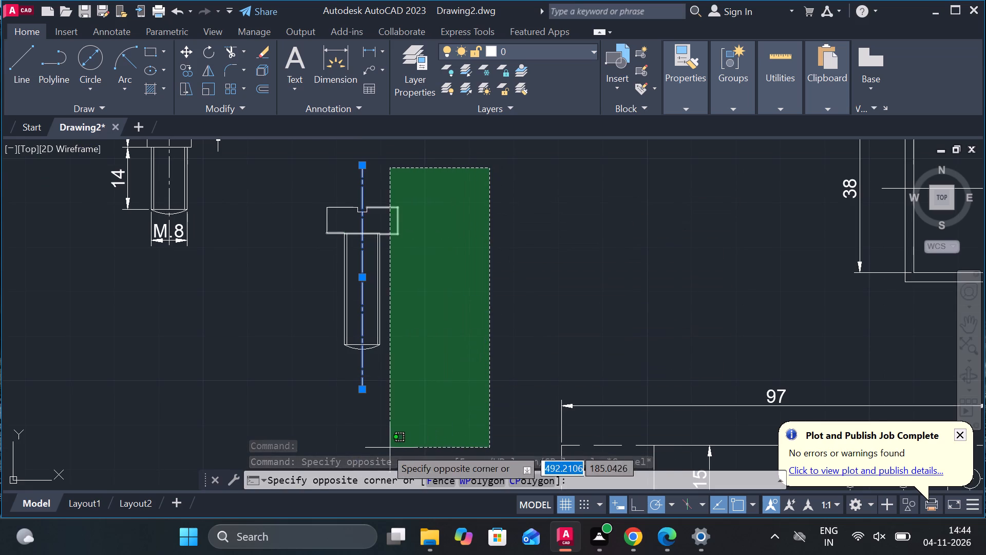
left_click(287, 422)
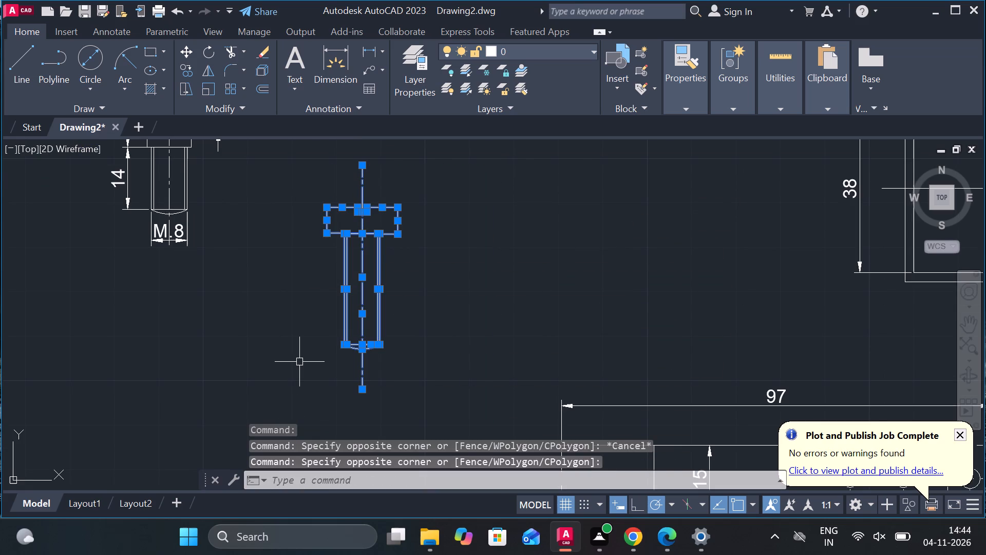
key("c")
key("o")
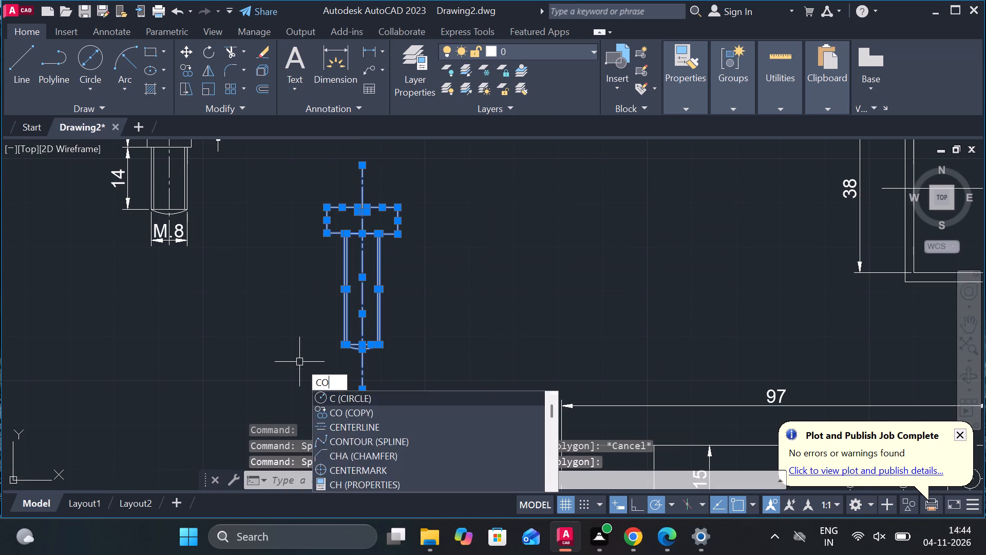
key("Return")
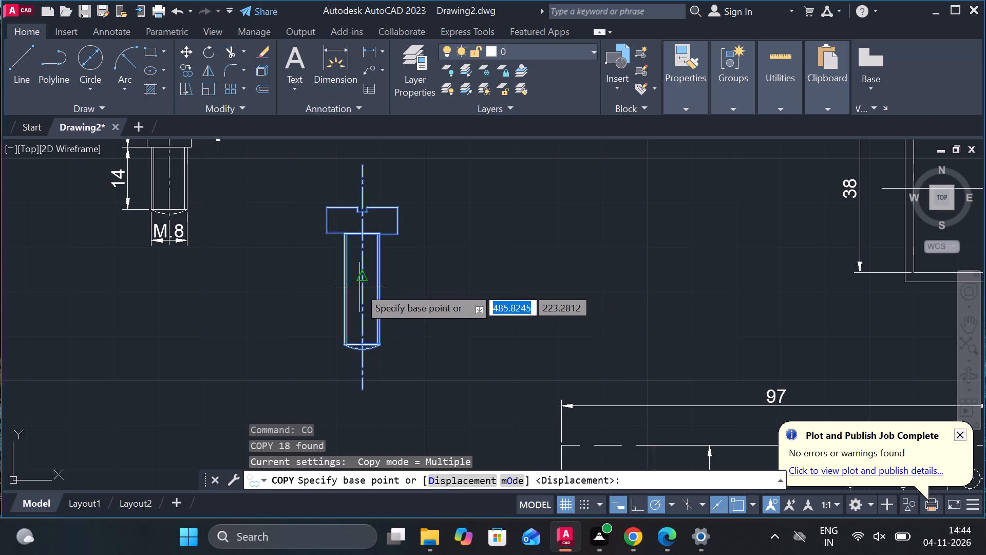
left_click(358, 287)
scroll(551, 266, "down", 3)
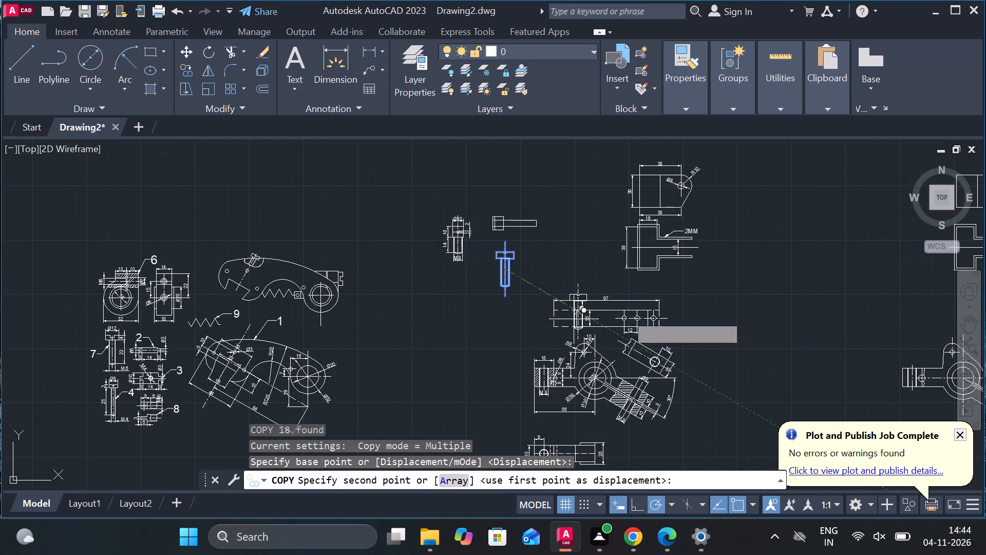
scroll(794, 294, "down", 2)
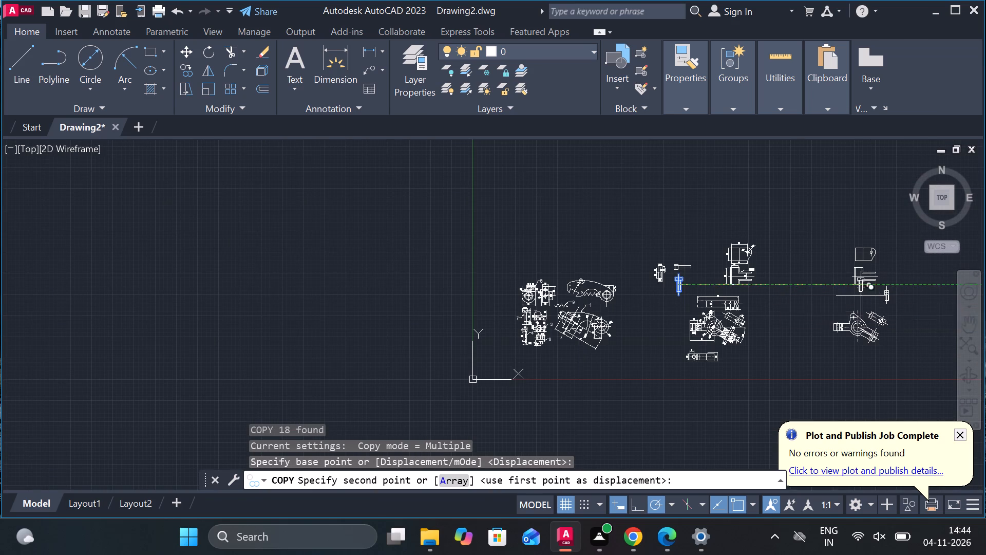
left_click(834, 295)
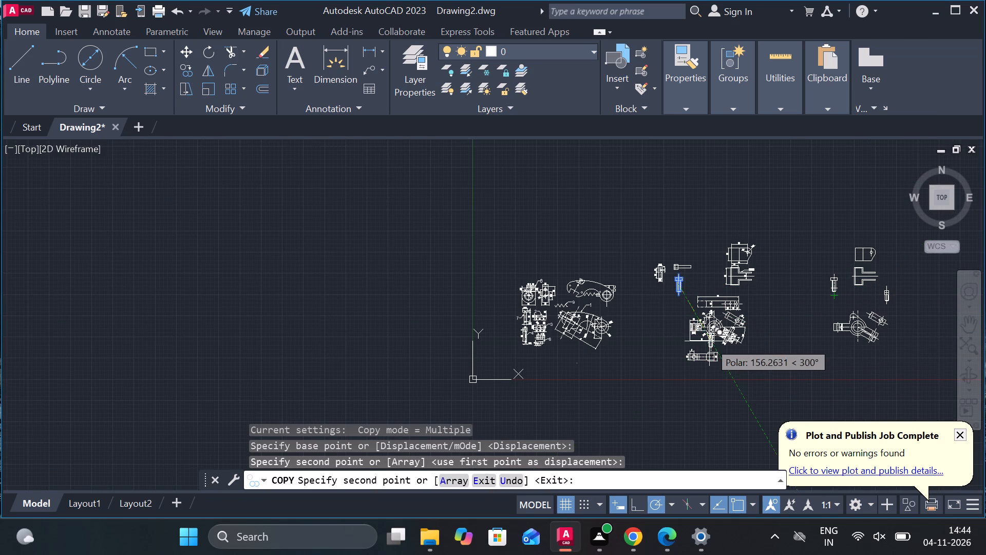
key("Escape")
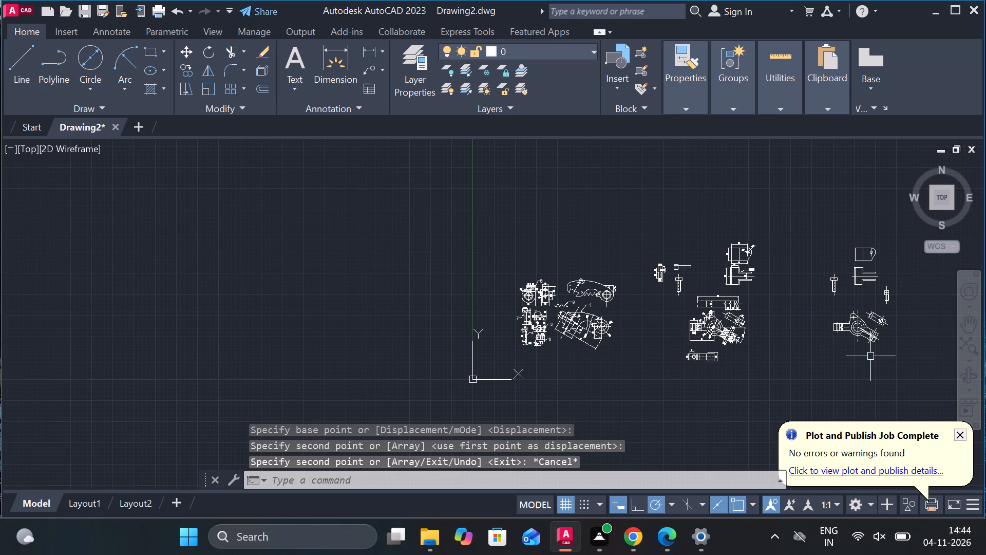
Add a horizontal linear dimension across the original screw's head width, placed above the head.
scroll(677, 280, "up", 6)
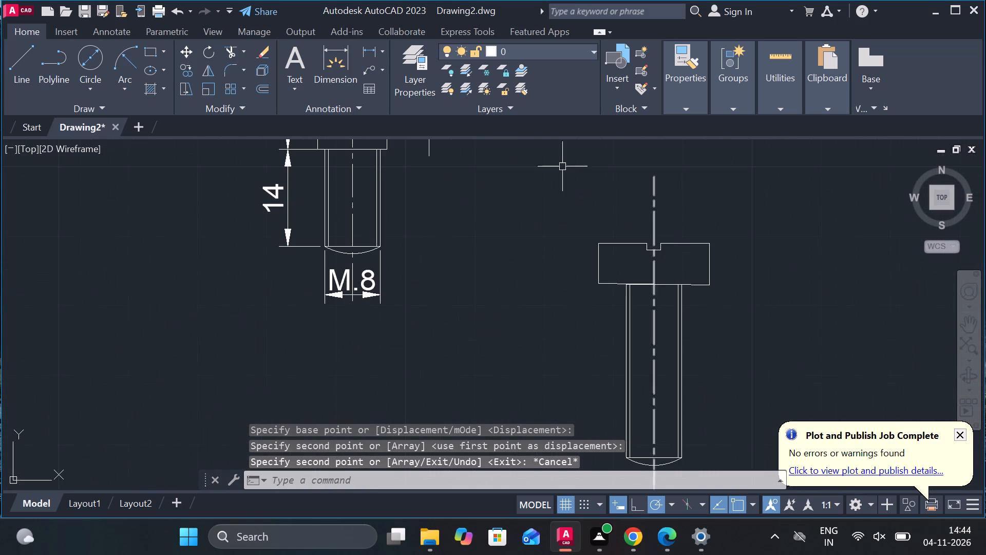
left_click(370, 50)
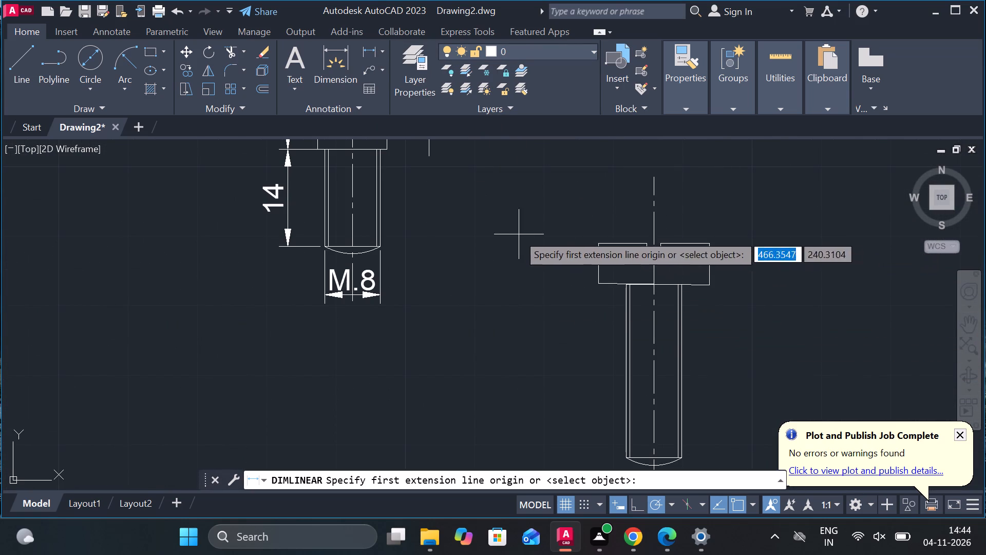
left_click(602, 243)
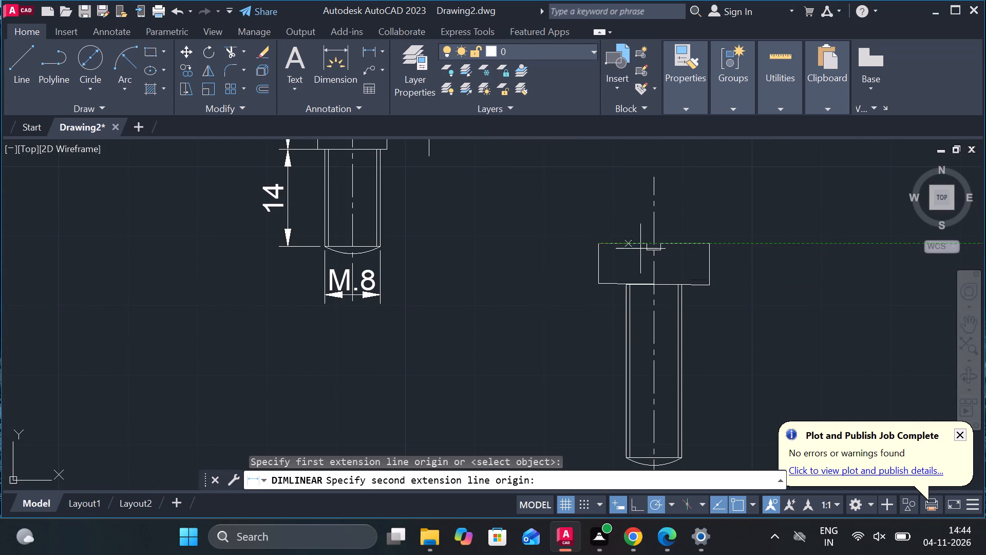
left_click(705, 246)
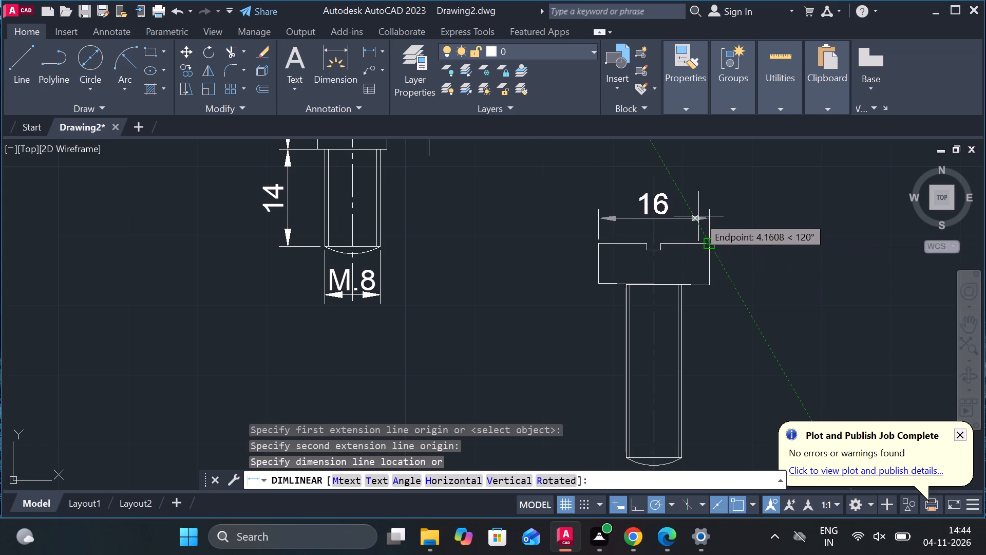
left_click(698, 214)
Edit the slotted screw's head-width dimension text to read Ø16 by adding the diameter symbol.
double_click(654, 196)
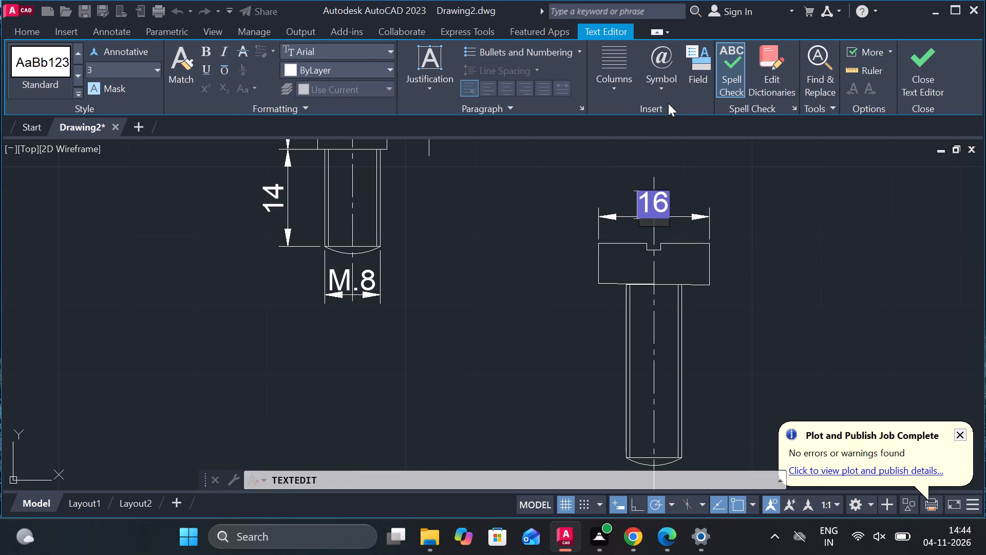
left_click(657, 86)
left_click(682, 149)
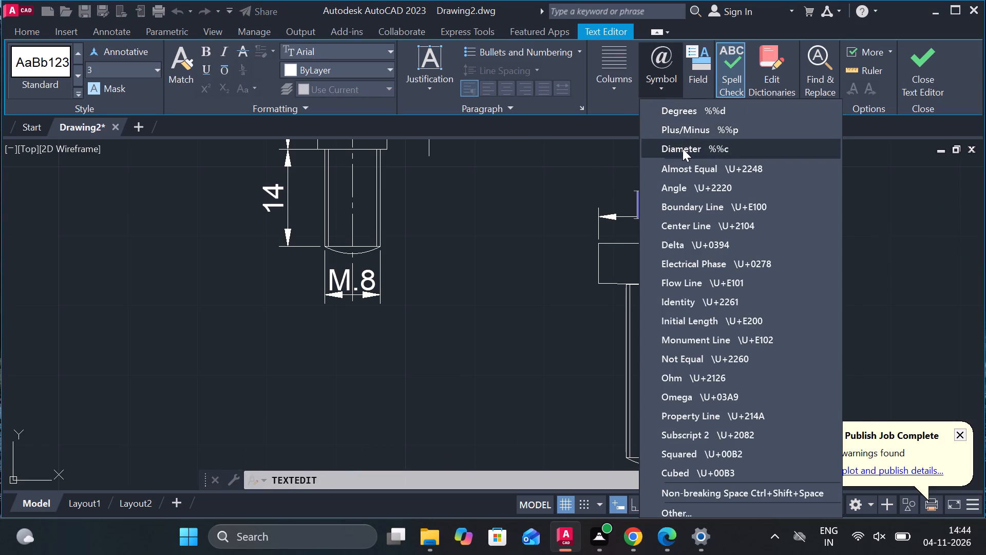
left_click(484, 263)
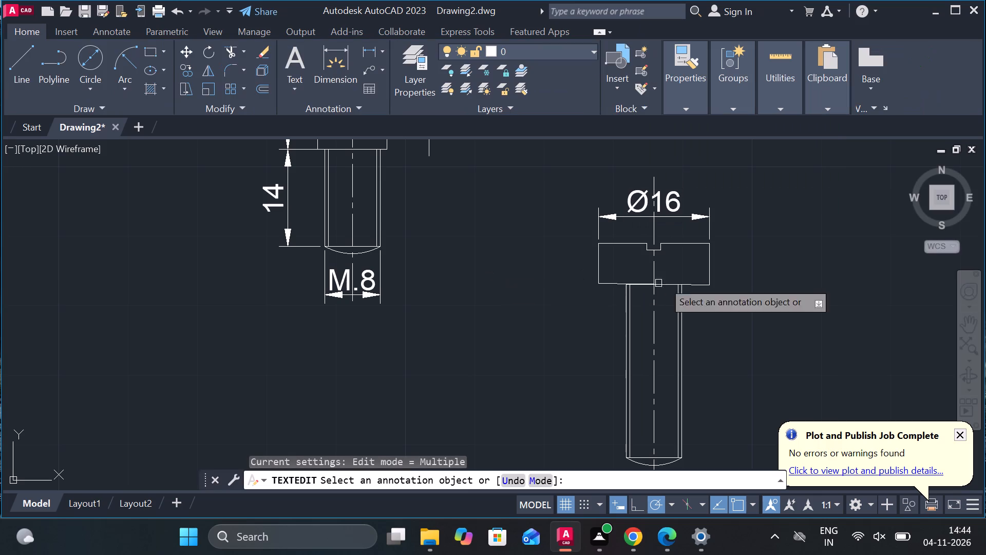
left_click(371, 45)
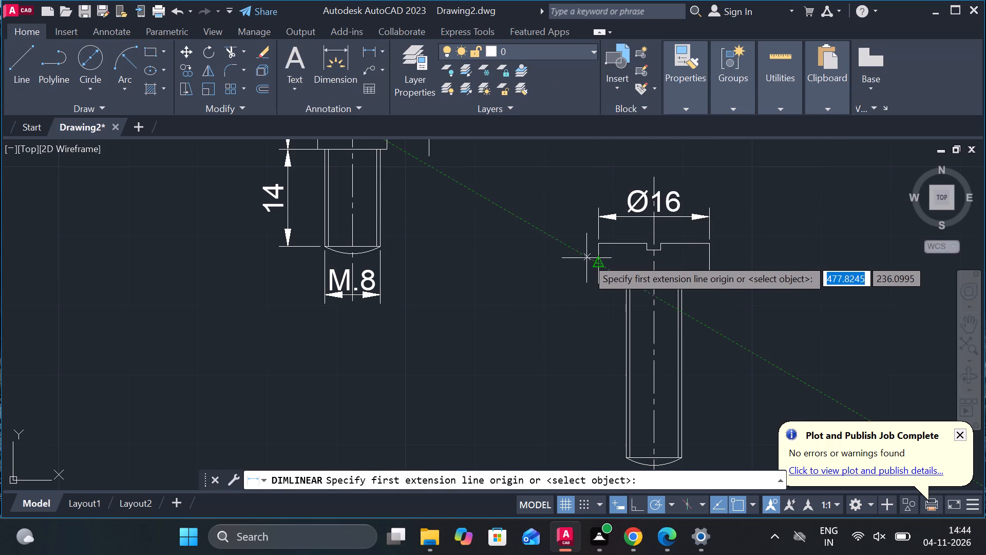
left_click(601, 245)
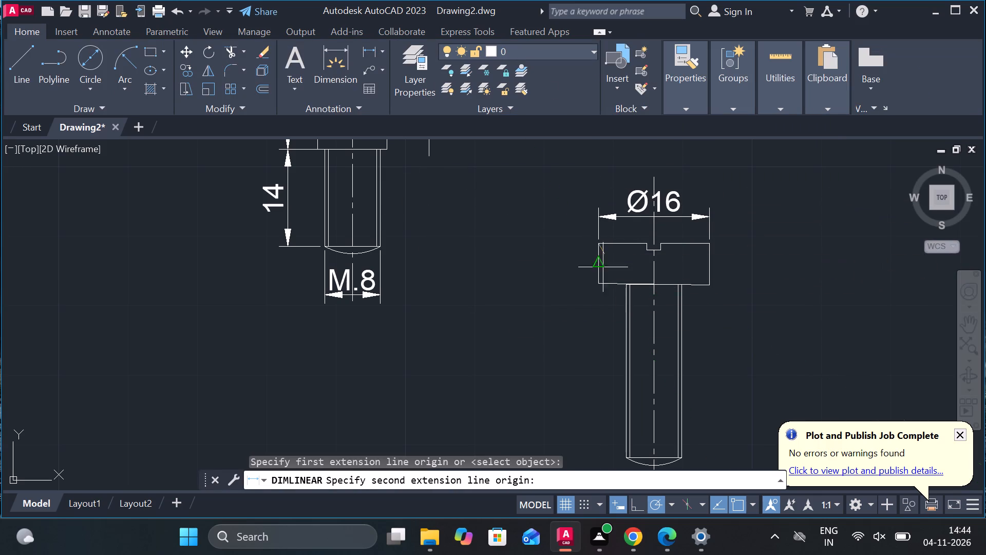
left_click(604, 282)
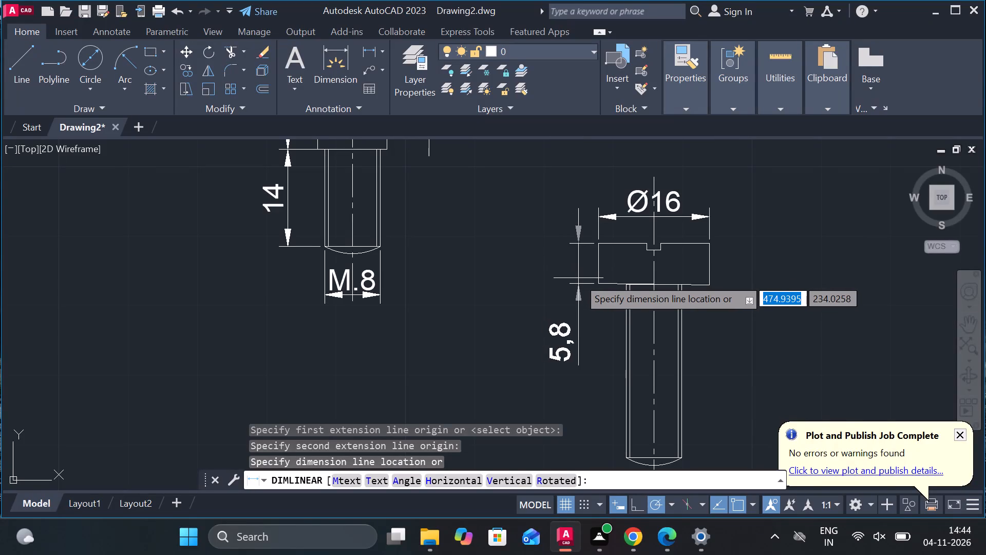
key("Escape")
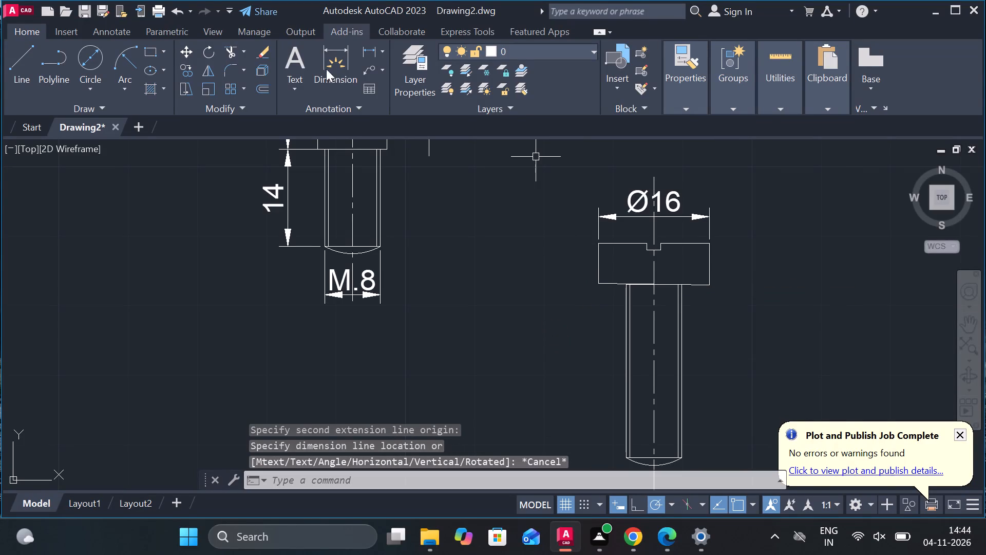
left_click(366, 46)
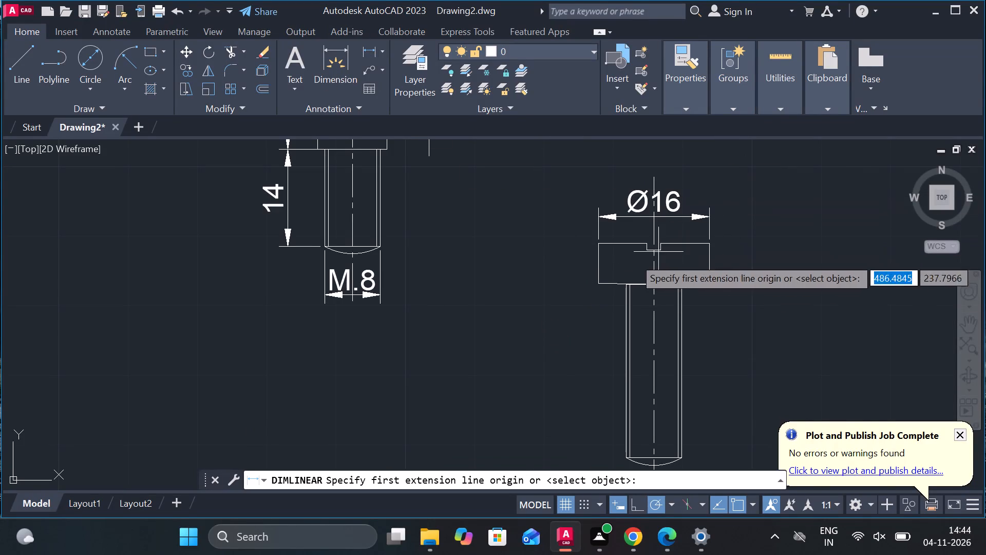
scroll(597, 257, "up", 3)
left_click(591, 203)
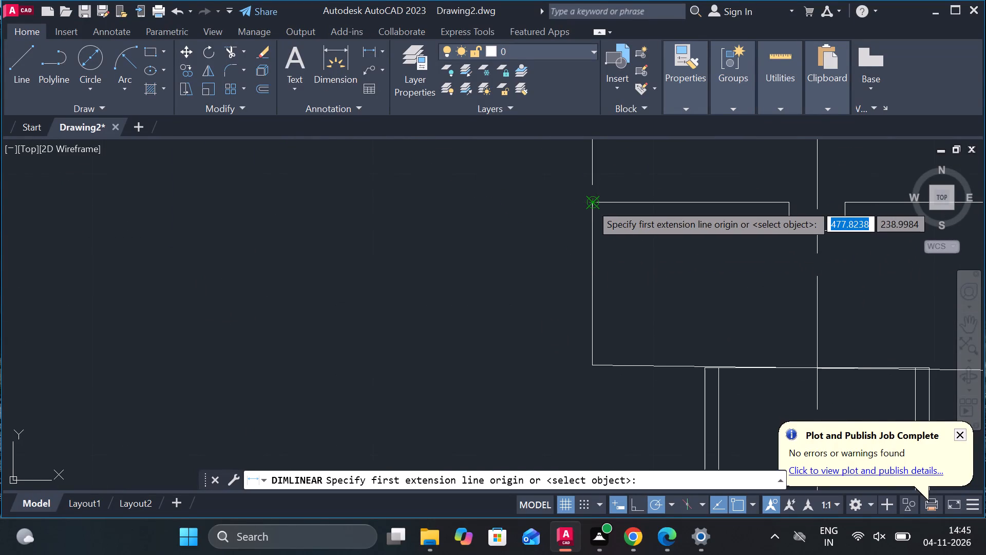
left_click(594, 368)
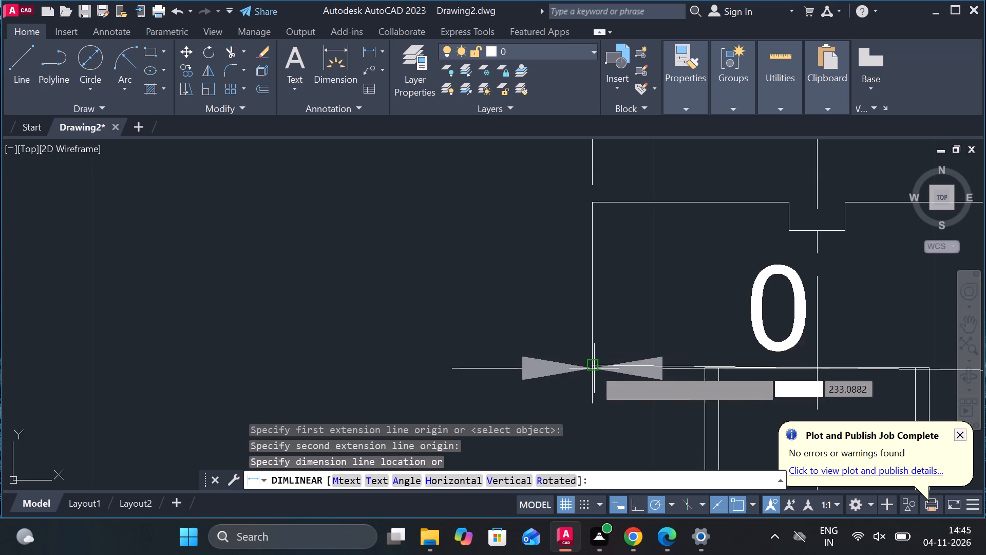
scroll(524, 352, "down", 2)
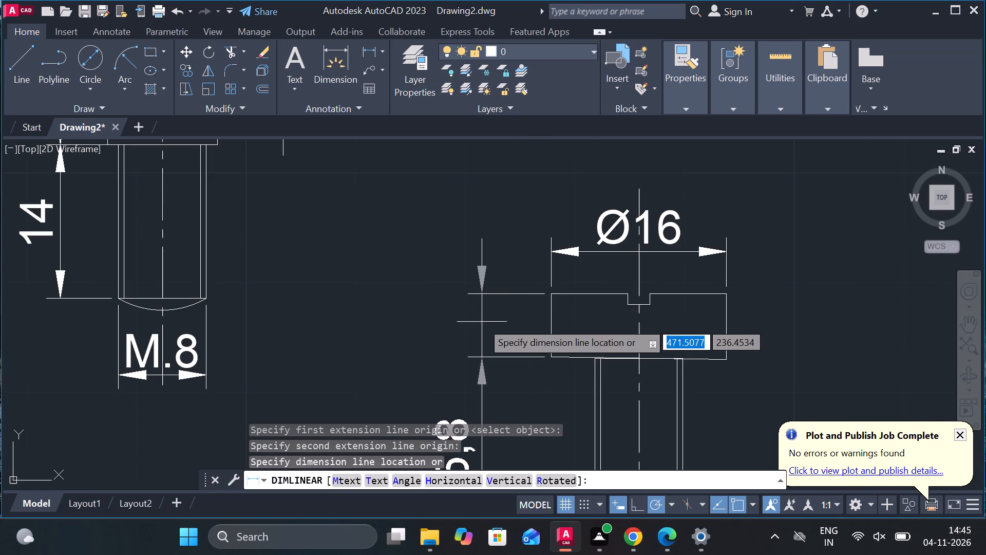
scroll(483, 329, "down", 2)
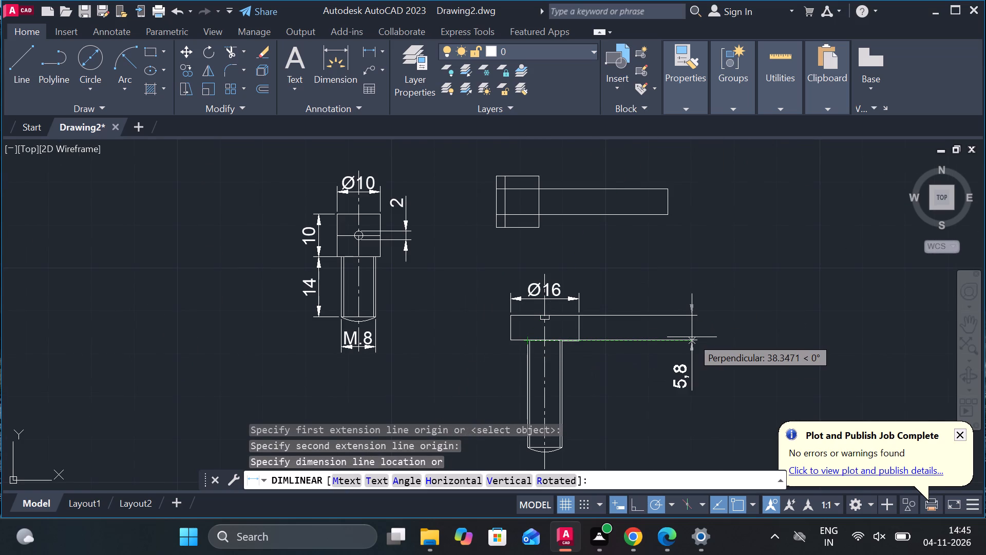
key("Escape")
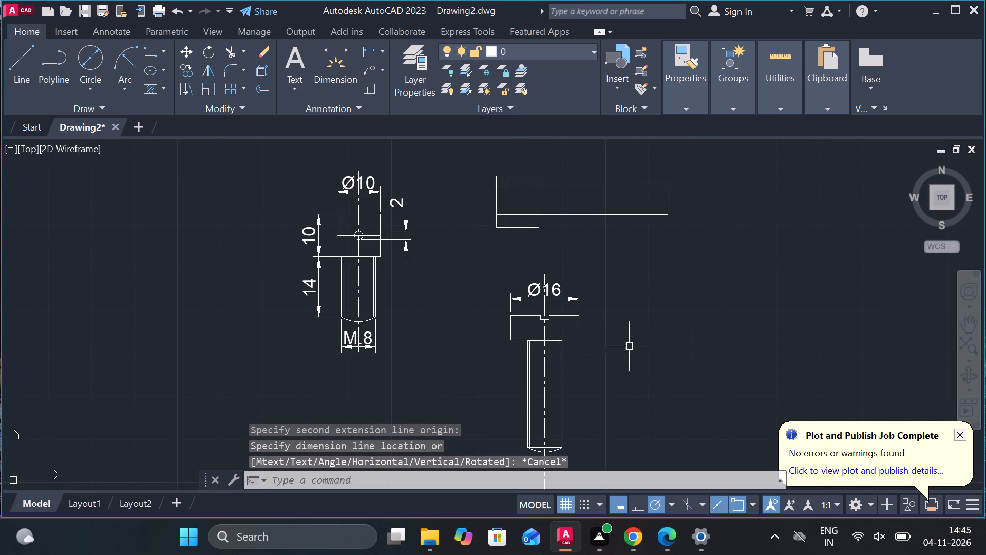
Add a vertical linear dimension for the slotted screw's head height along its right edge, placed just outside the head.
left_click(364, 50)
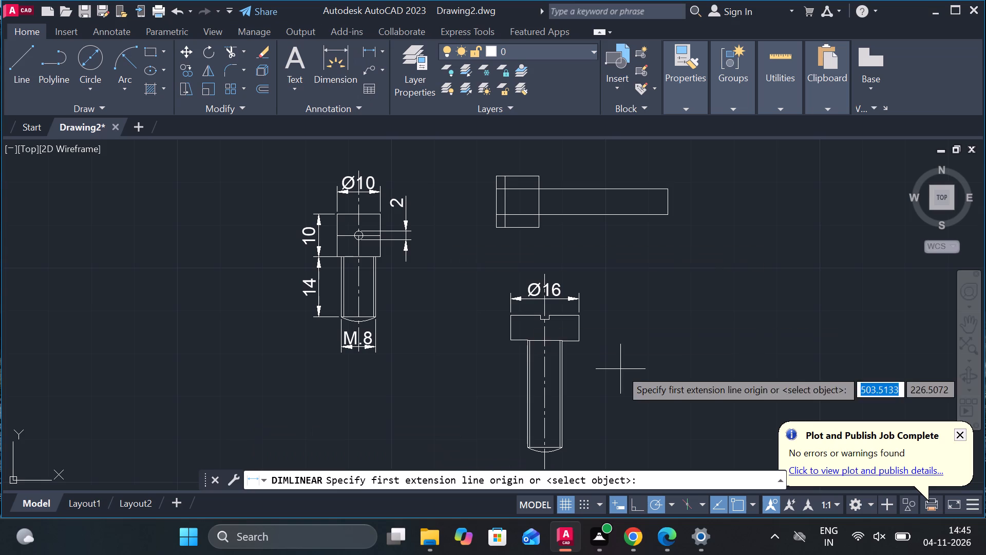
scroll(595, 311, "up", 4)
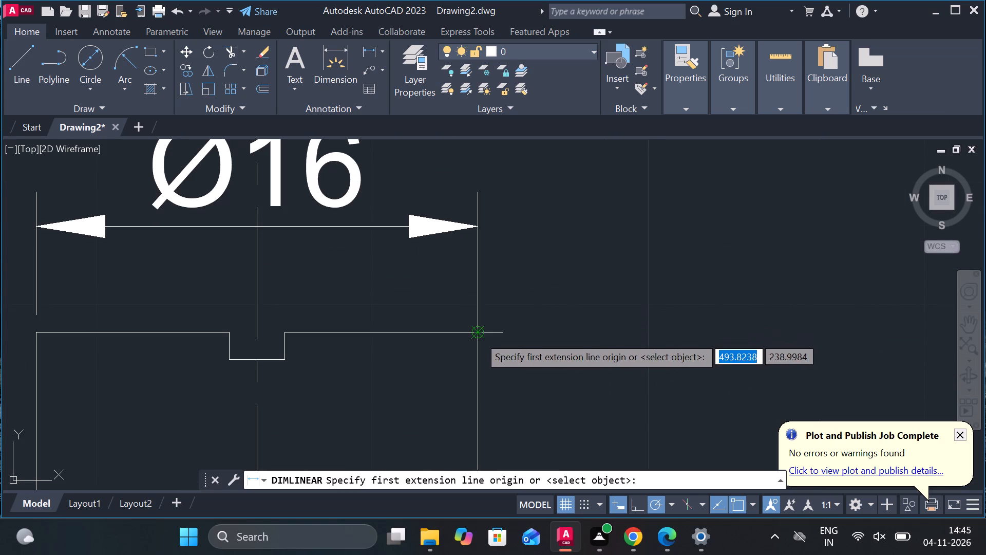
left_click(479, 336)
scroll(484, 415, "down", 3)
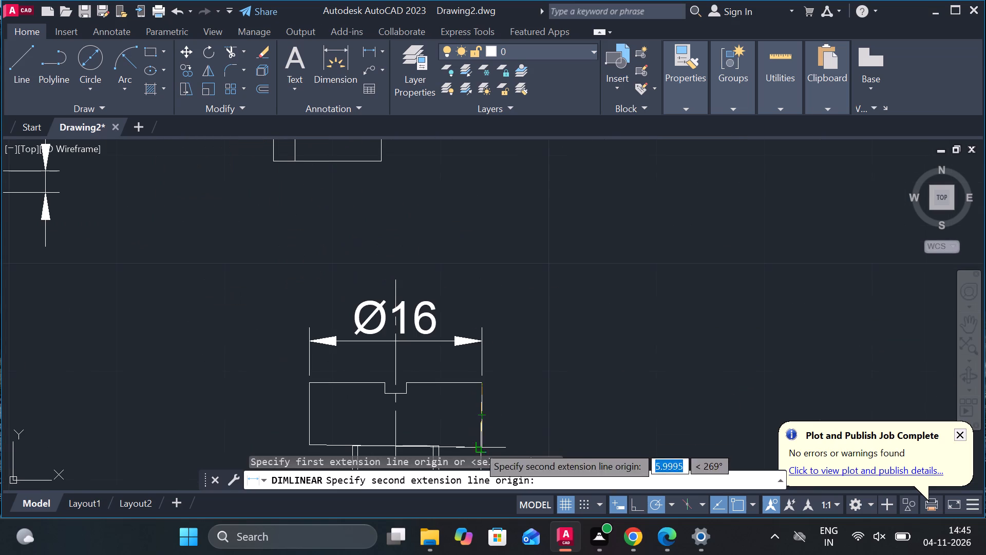
left_click(477, 450)
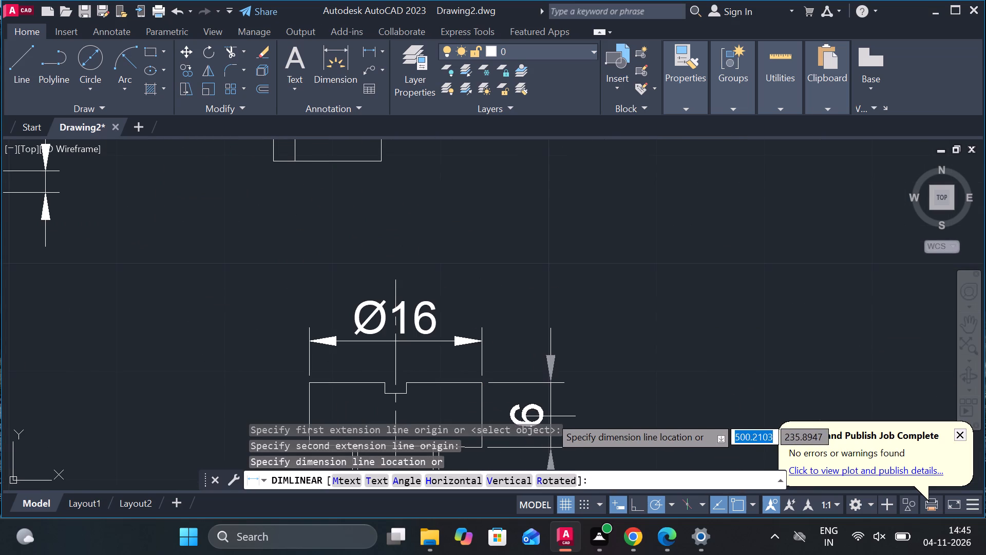
left_click(532, 419)
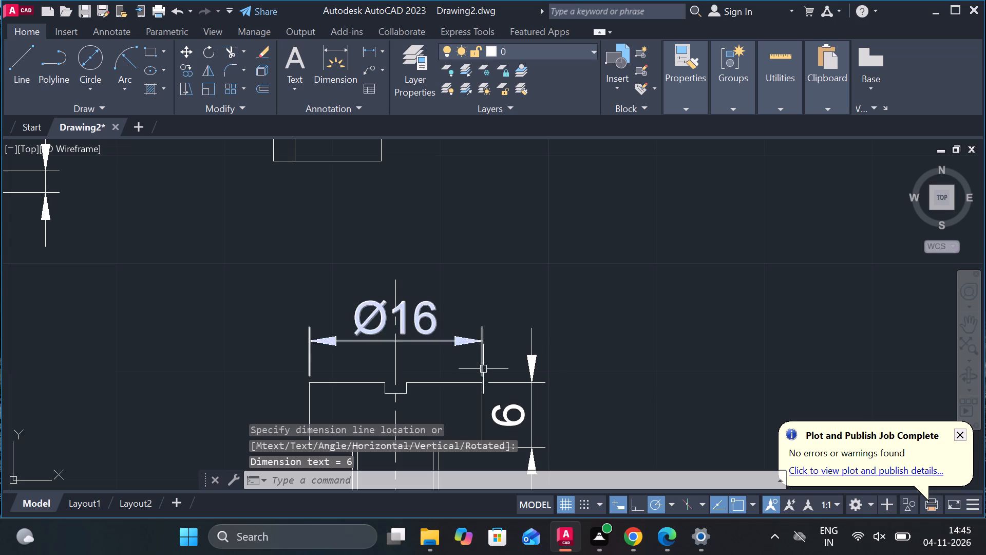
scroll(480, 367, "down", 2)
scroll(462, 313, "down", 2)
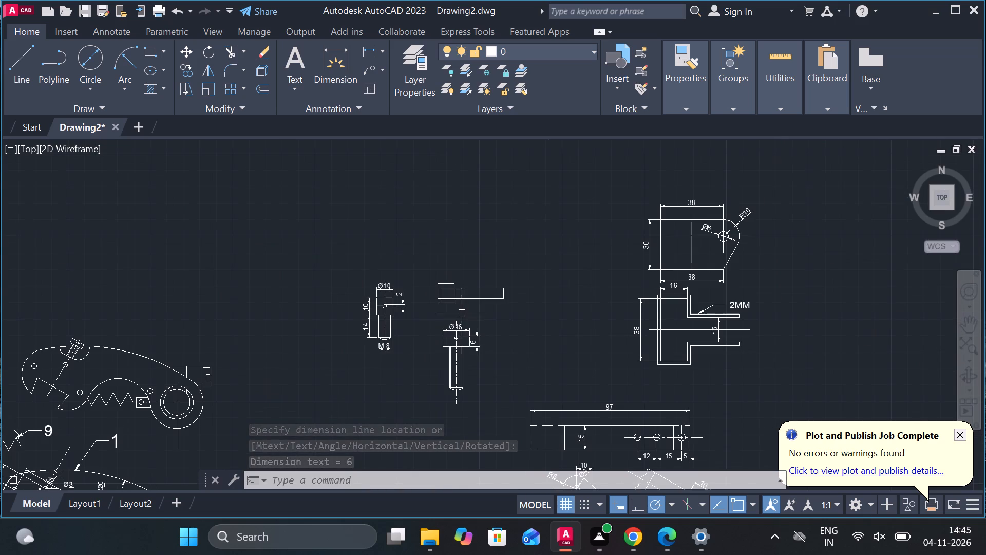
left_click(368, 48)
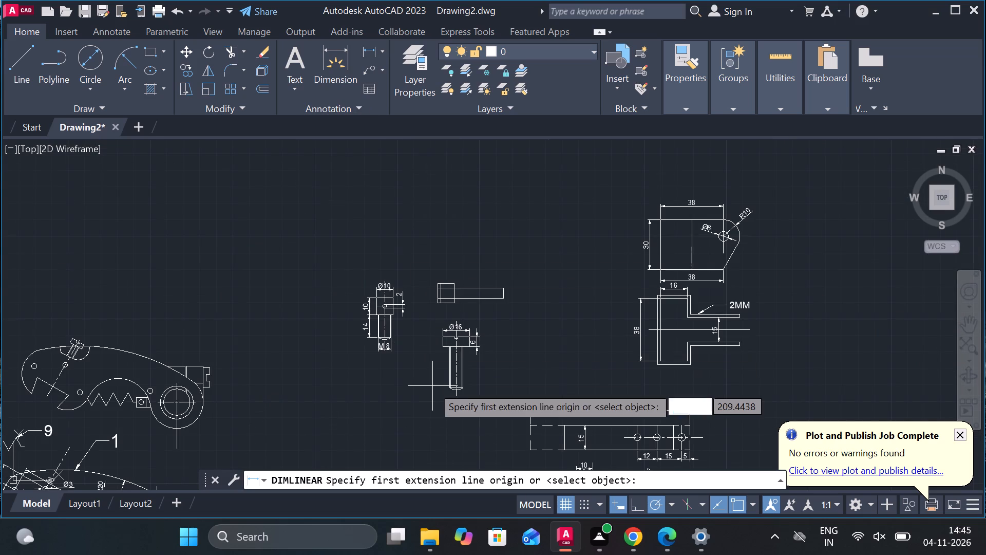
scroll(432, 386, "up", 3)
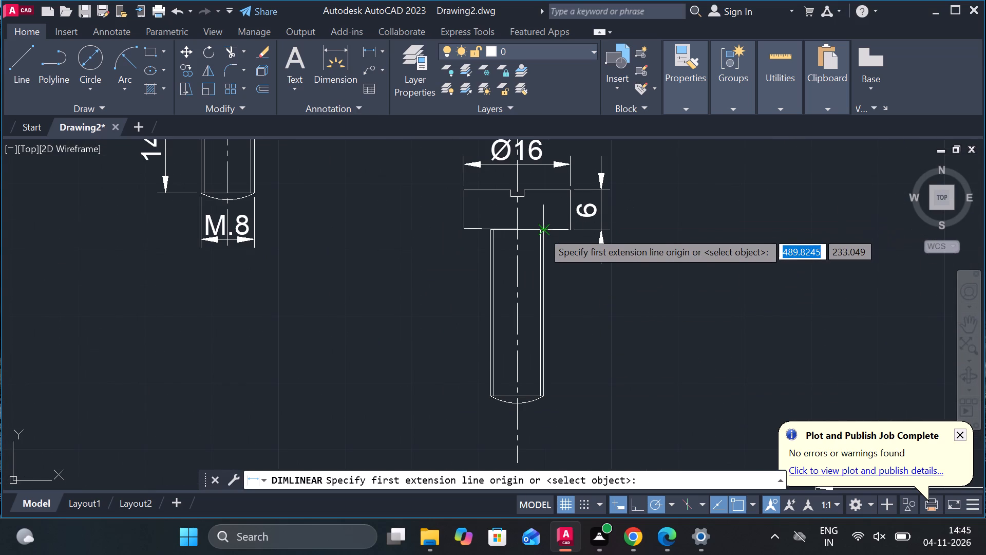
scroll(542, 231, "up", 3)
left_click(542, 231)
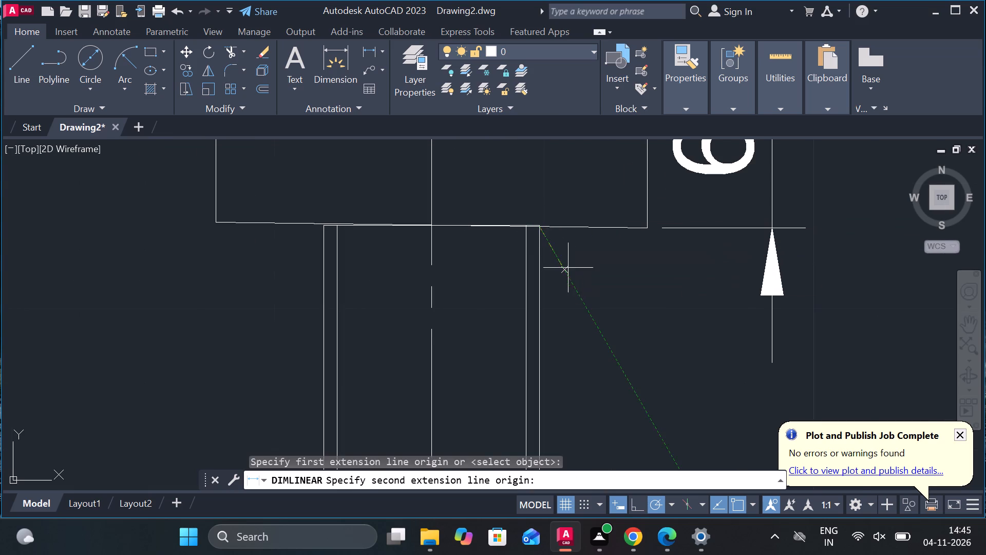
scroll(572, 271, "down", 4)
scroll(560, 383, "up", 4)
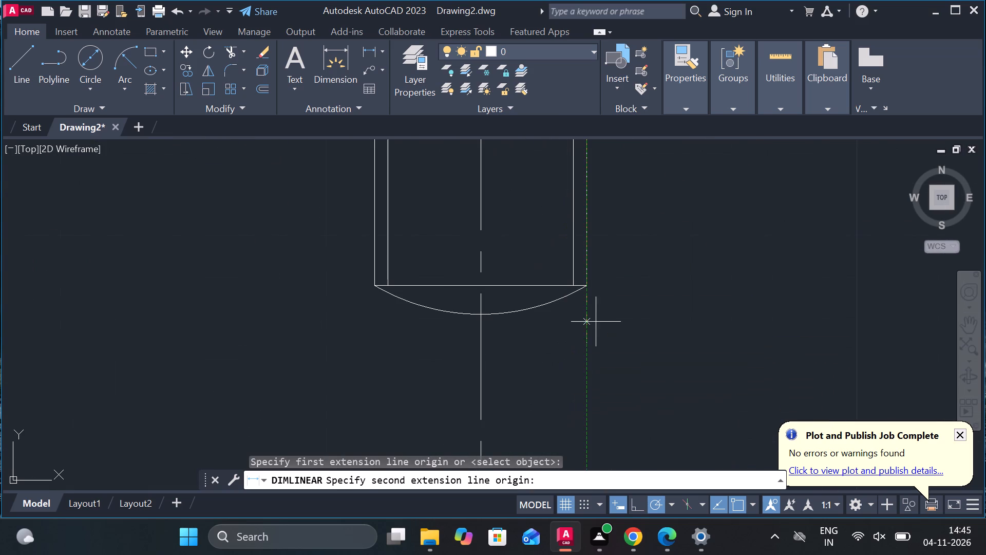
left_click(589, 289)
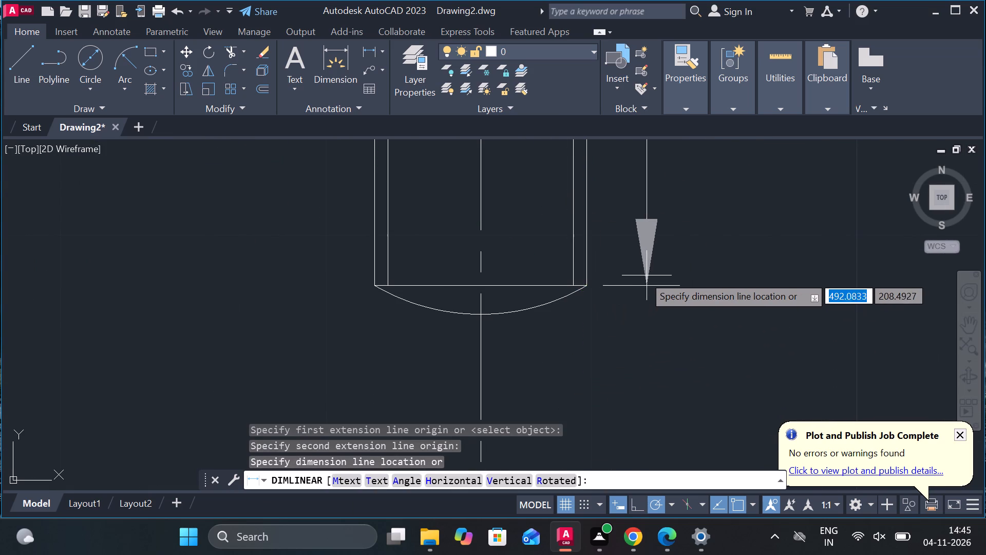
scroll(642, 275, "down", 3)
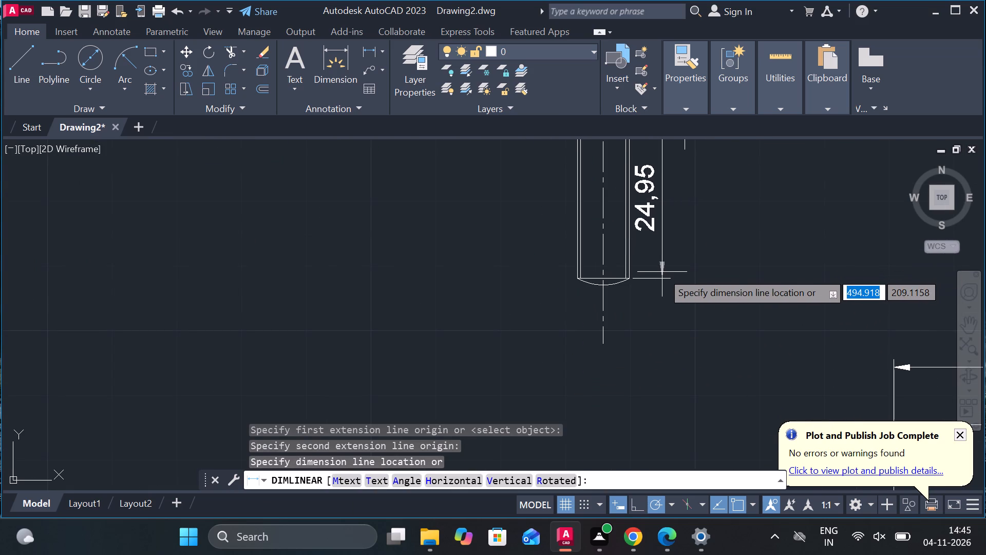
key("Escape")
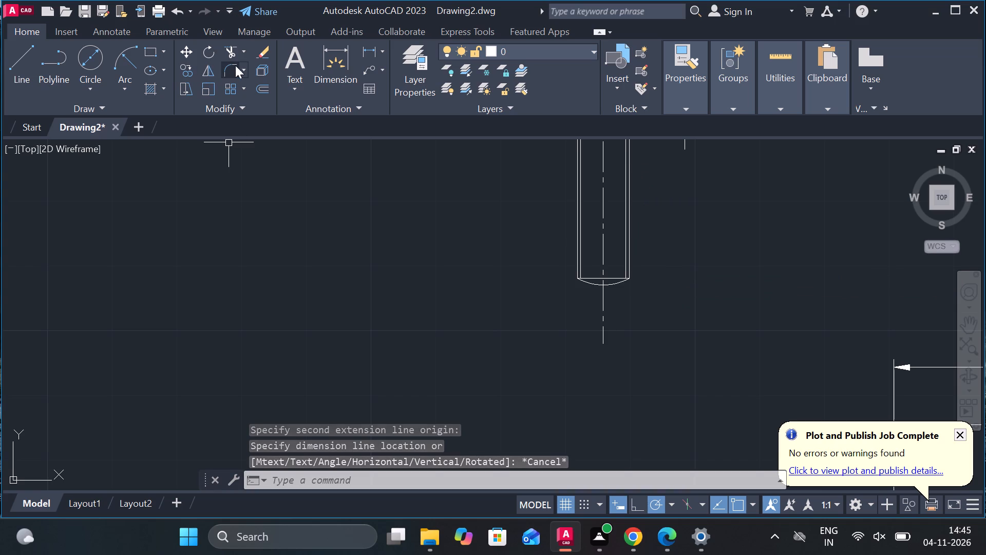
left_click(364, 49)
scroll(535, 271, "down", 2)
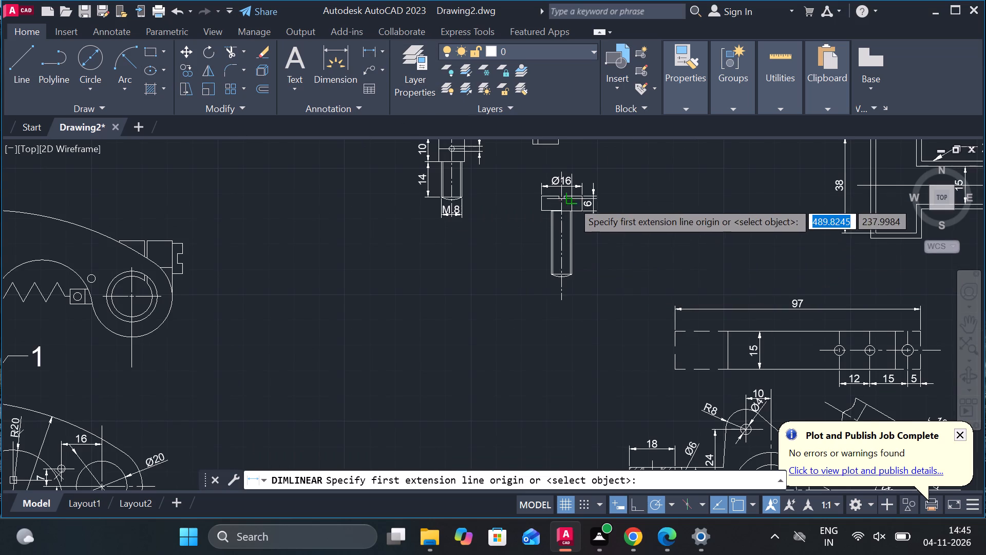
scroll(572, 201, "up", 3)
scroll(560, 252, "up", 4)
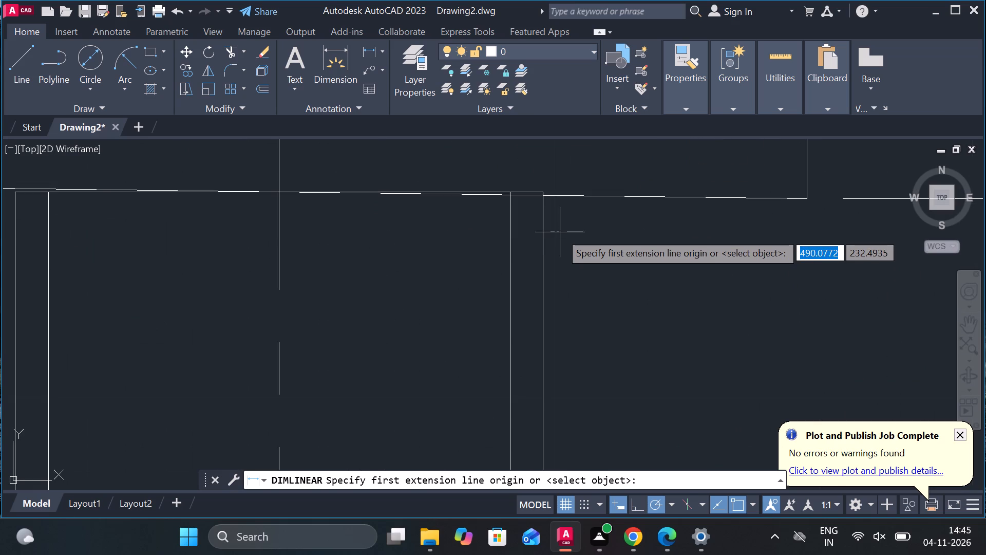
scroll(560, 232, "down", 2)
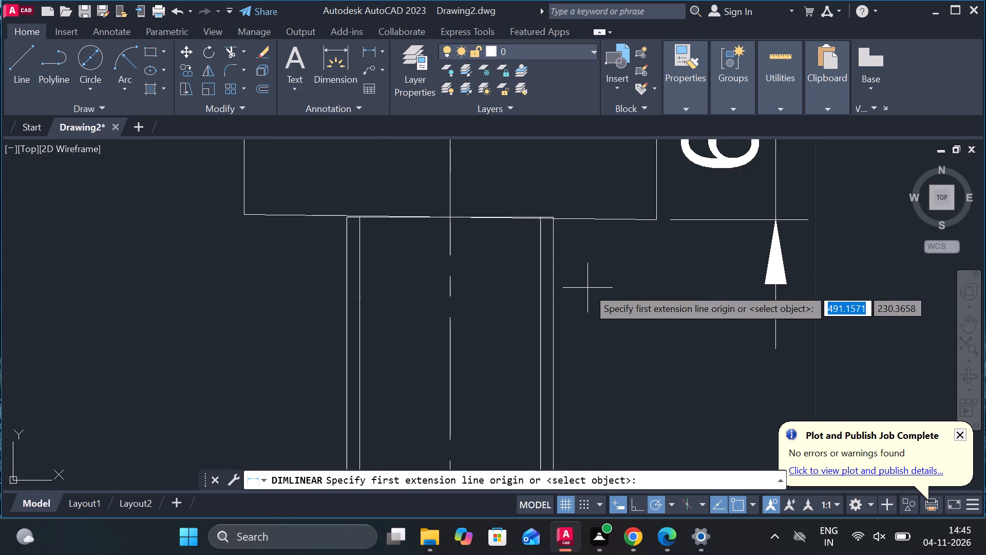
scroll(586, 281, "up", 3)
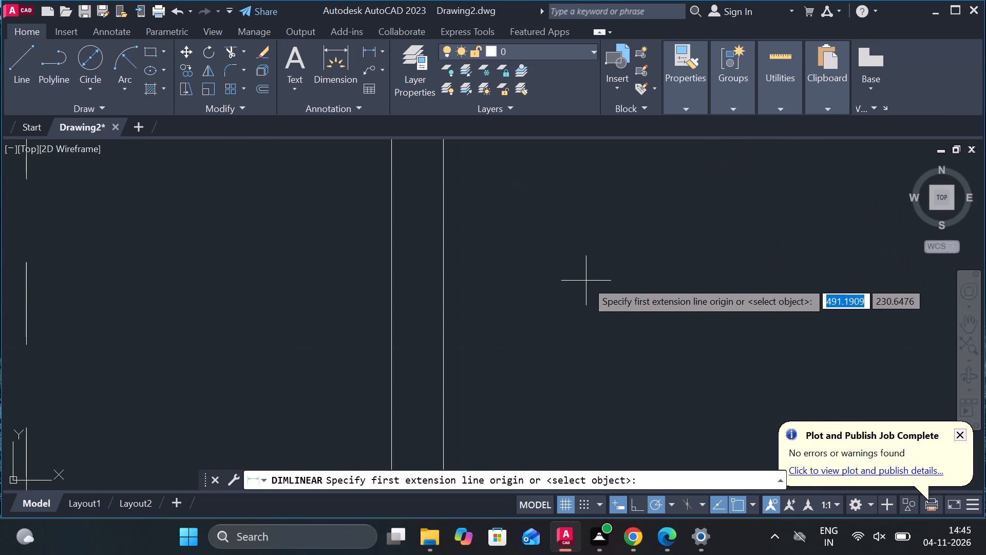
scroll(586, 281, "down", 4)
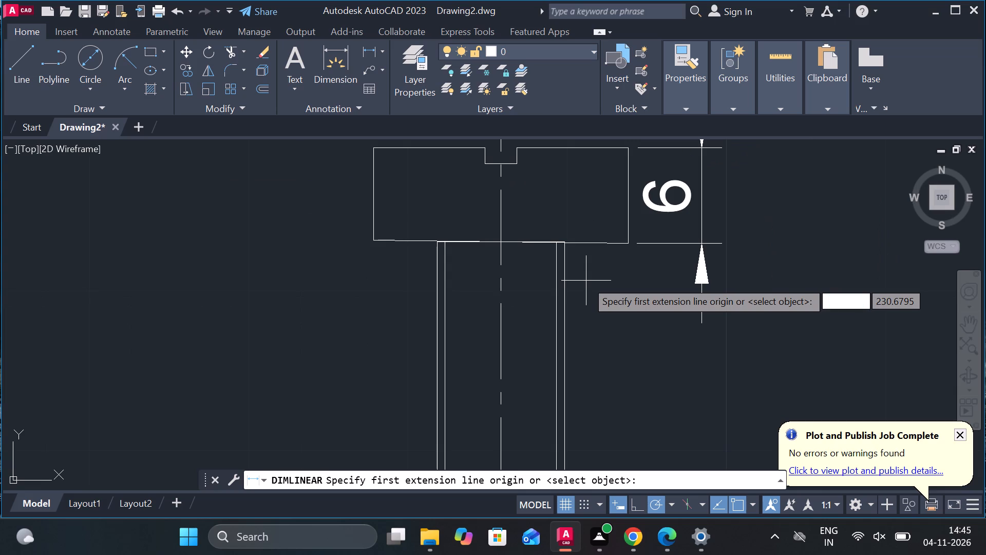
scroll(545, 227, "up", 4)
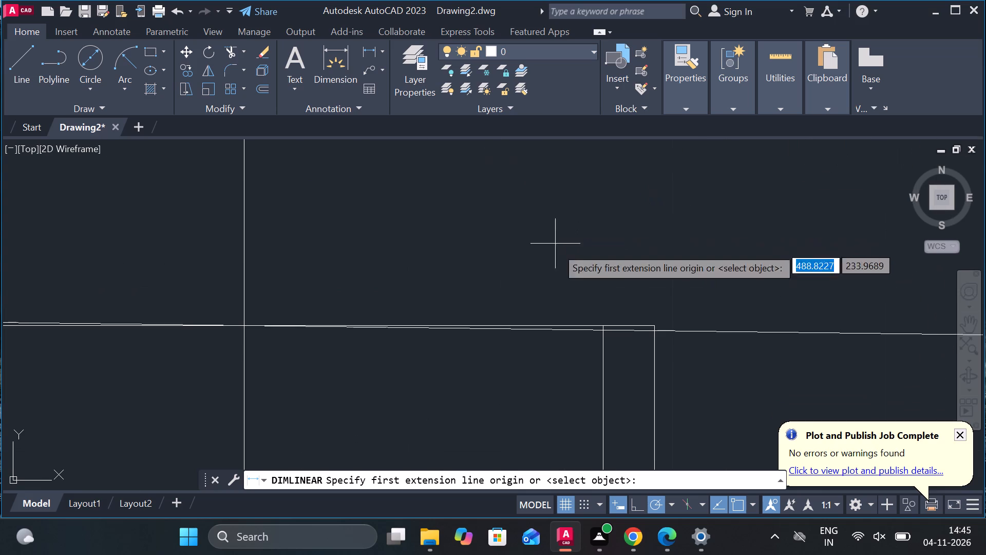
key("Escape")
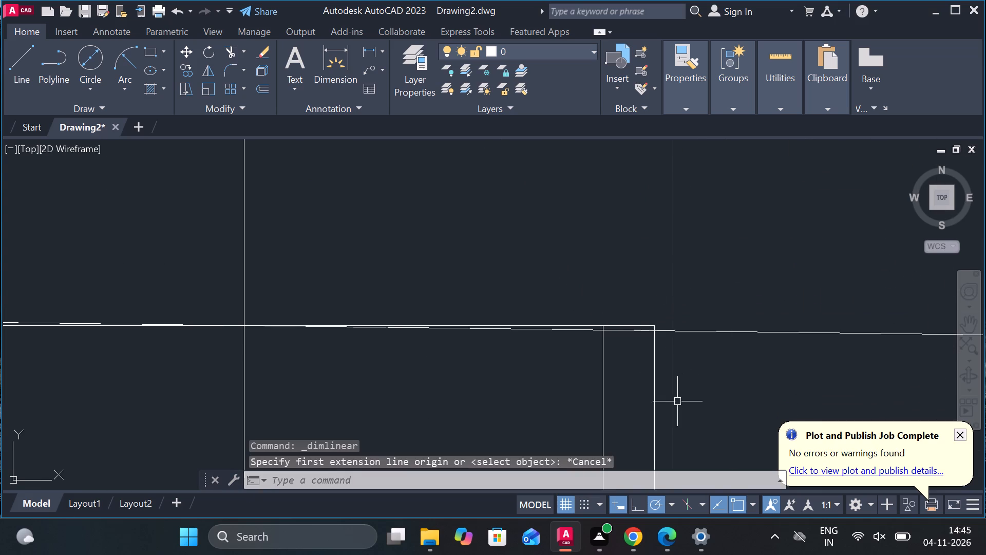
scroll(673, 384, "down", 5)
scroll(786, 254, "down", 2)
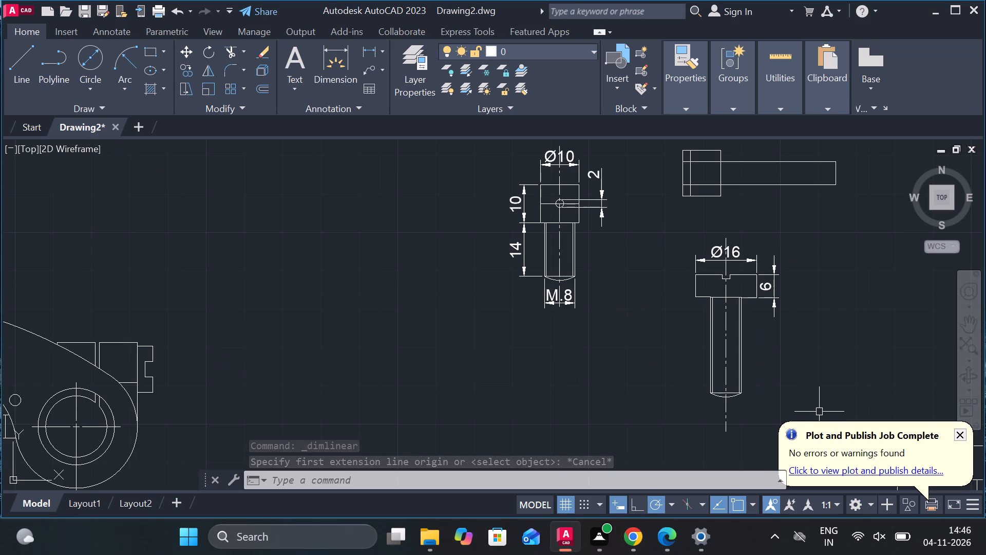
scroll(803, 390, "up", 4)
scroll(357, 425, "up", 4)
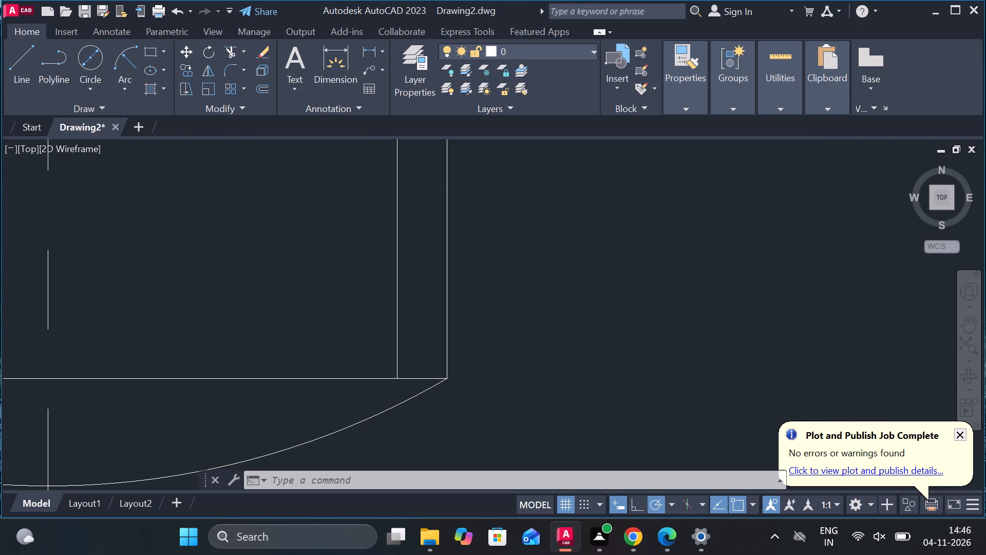
Erase the short horizontal line across the top of the slotted screw's shank, where it meets the head.
scroll(357, 425, "down", 7)
scroll(416, 227, "up", 3)
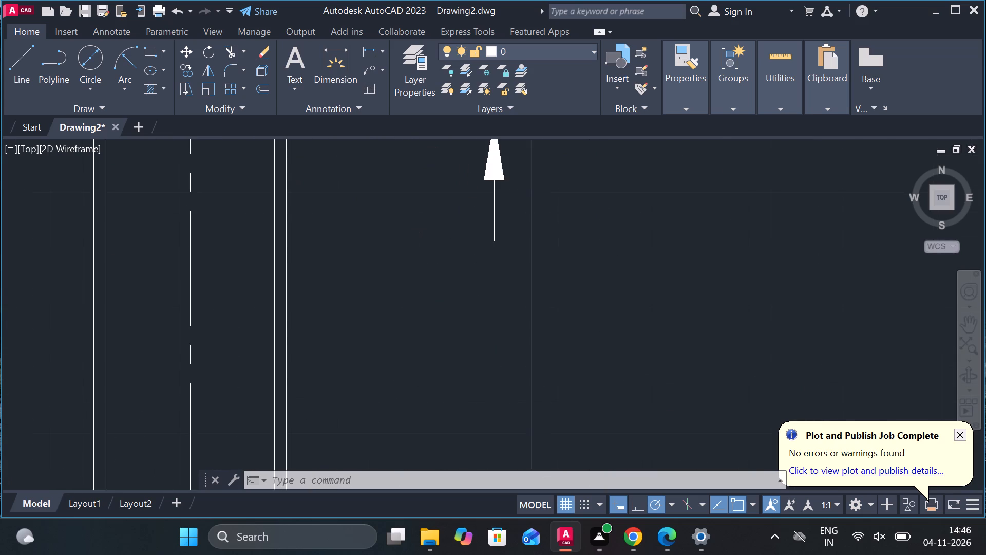
scroll(414, 223, "down", 4)
scroll(384, 171, "up", 4)
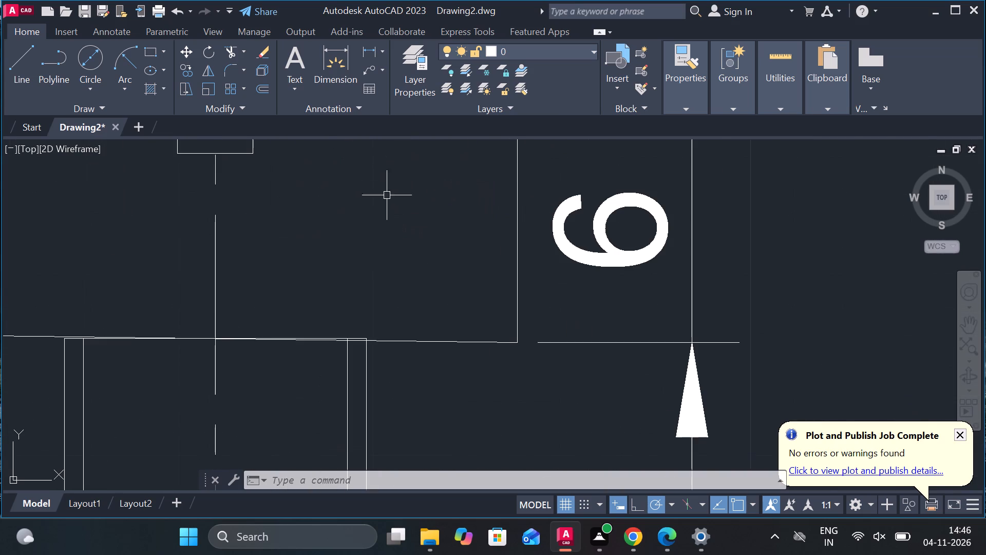
scroll(344, 354, "up", 3)
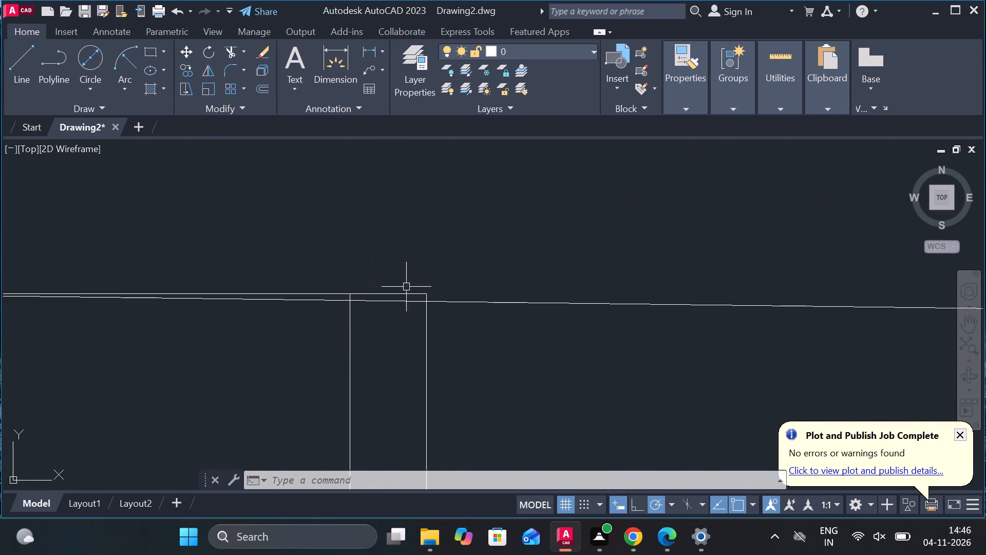
left_click(405, 295)
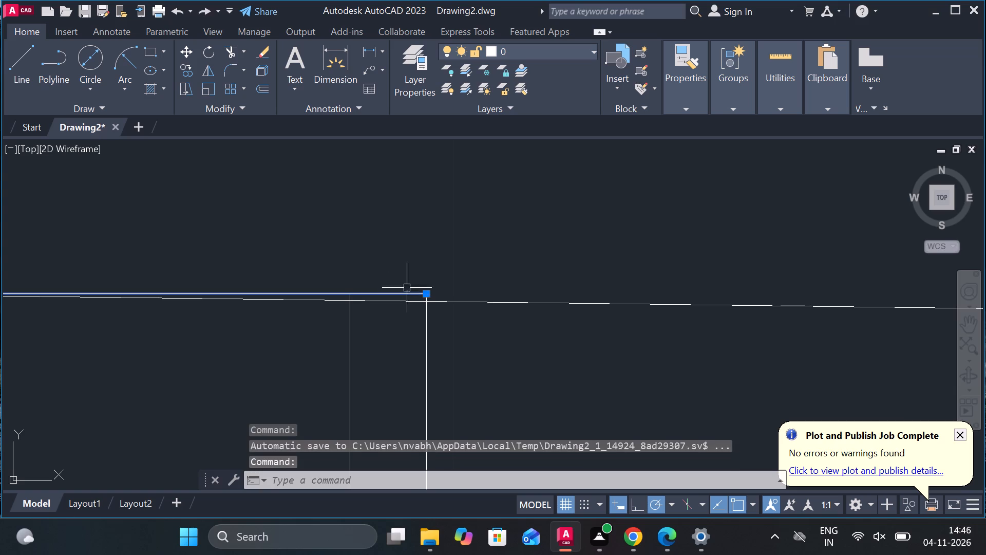
scroll(414, 270, "down", 5)
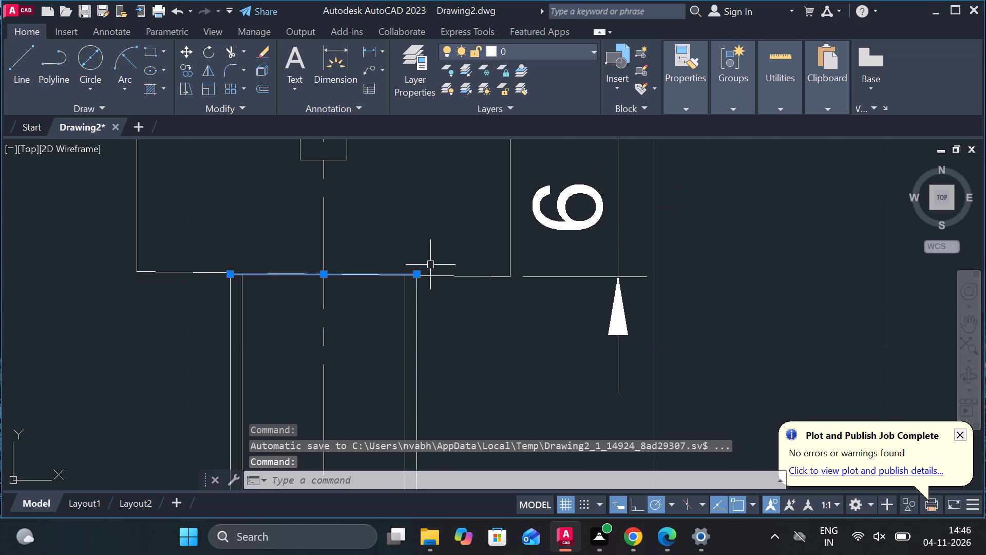
key("Delete")
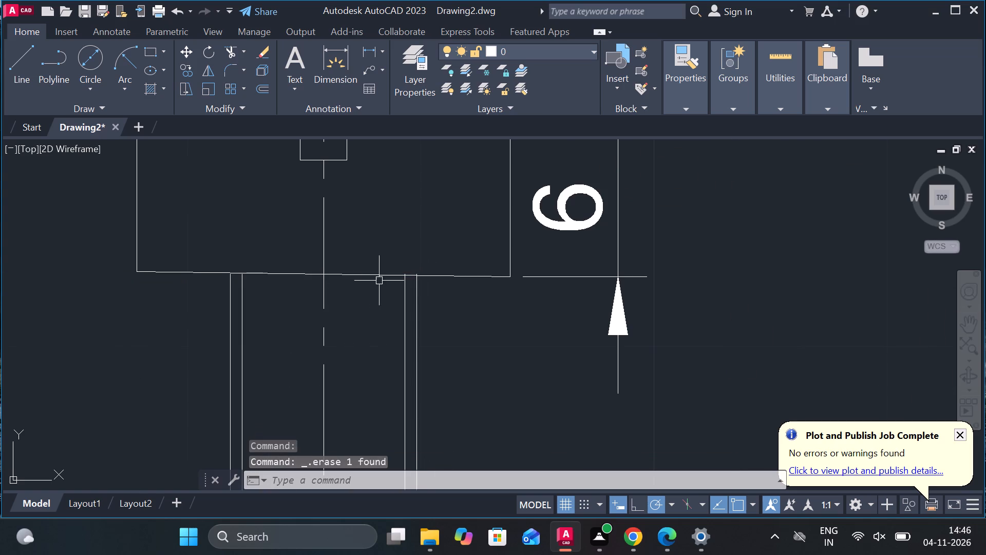
Erase the slightly sloping bottom edge of the slotted screw's head.
scroll(380, 281, "up", 4)
scroll(380, 281, "down", 1)
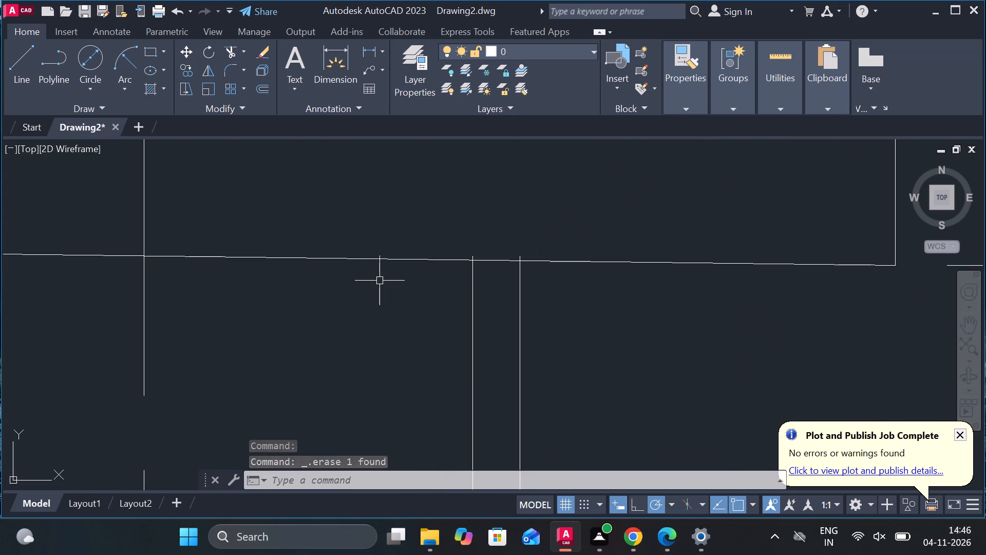
scroll(380, 281, "down", 4)
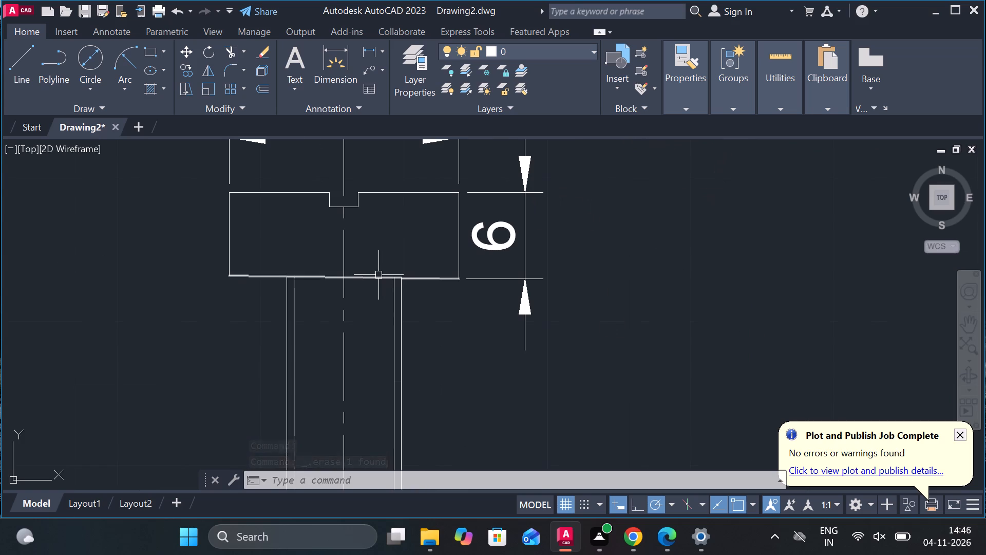
left_click(378, 275)
key("Delete")
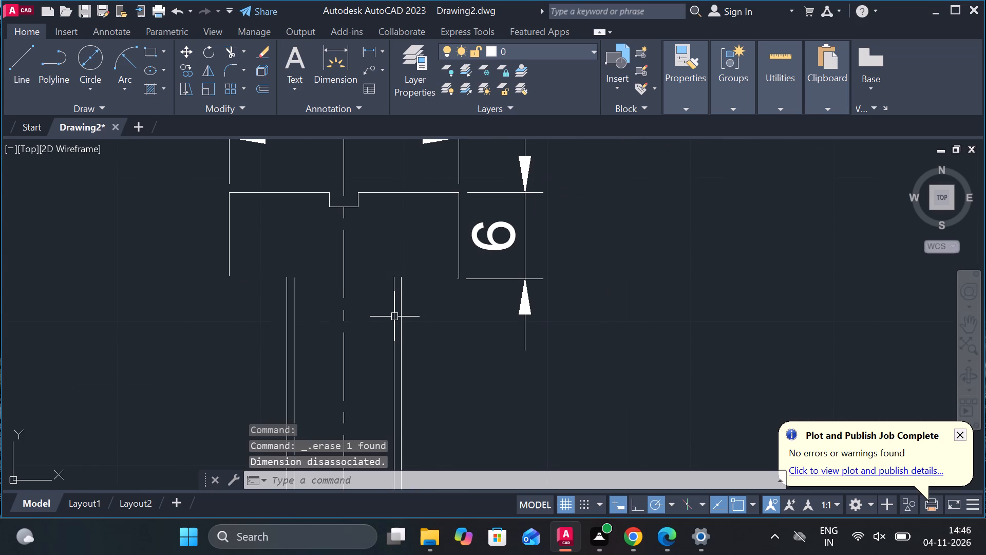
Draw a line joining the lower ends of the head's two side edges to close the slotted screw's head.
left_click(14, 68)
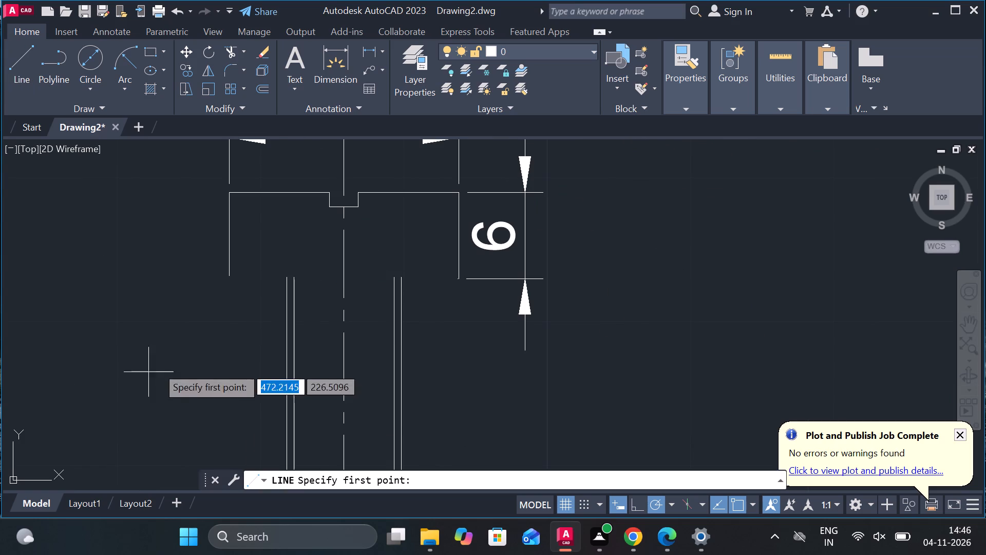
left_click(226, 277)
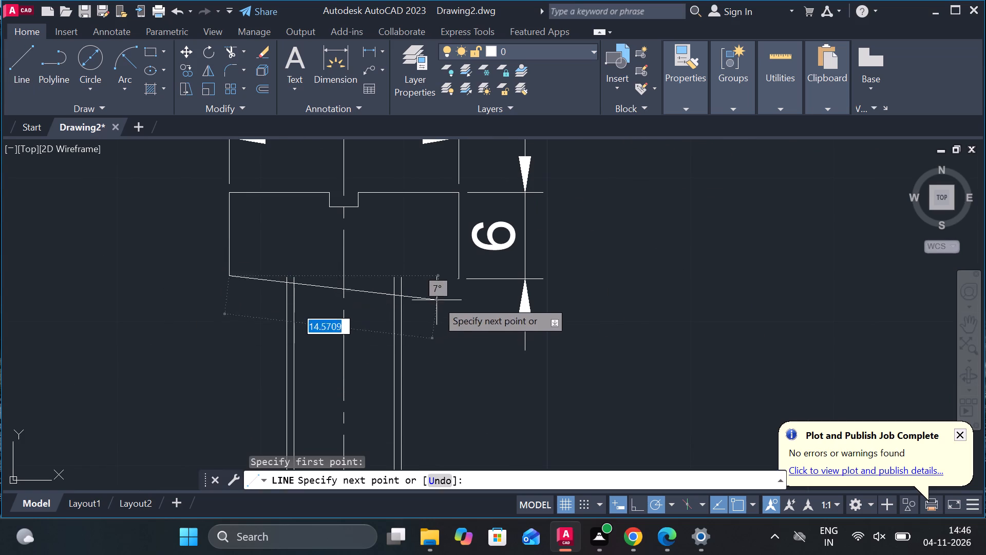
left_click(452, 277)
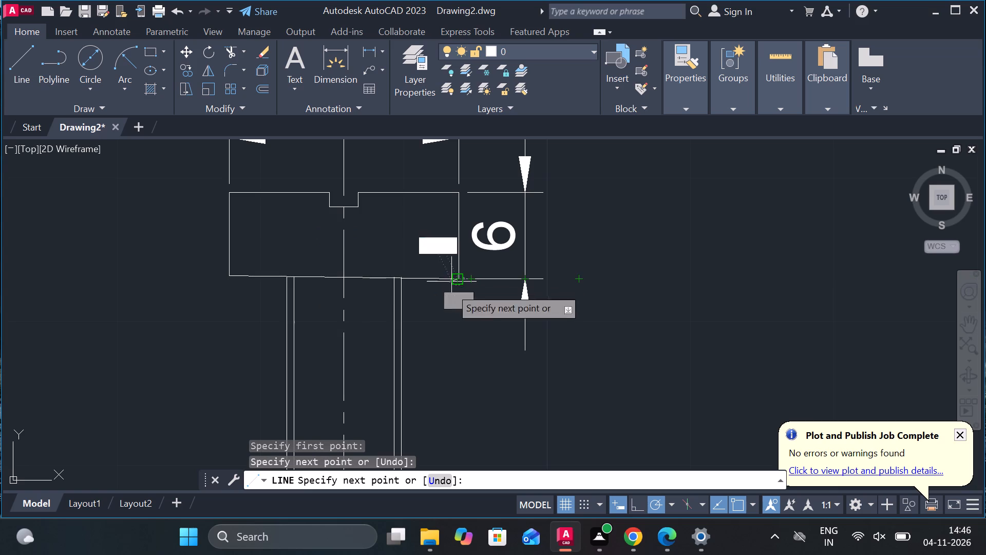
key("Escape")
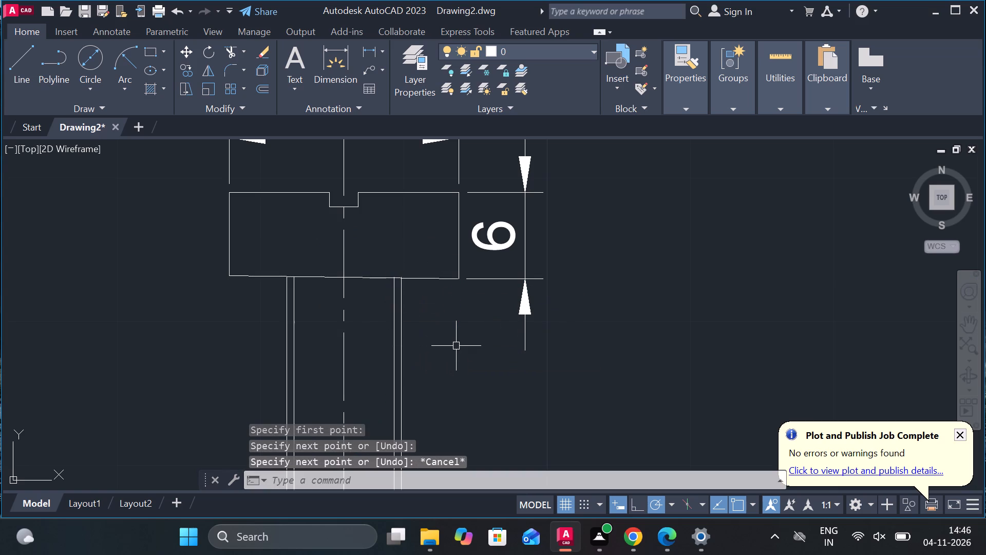
Erase the slotted screw head's sloping bottom line together with the four vertical shank lines and the rounded end arc.
scroll(350, 304, "up", 3)
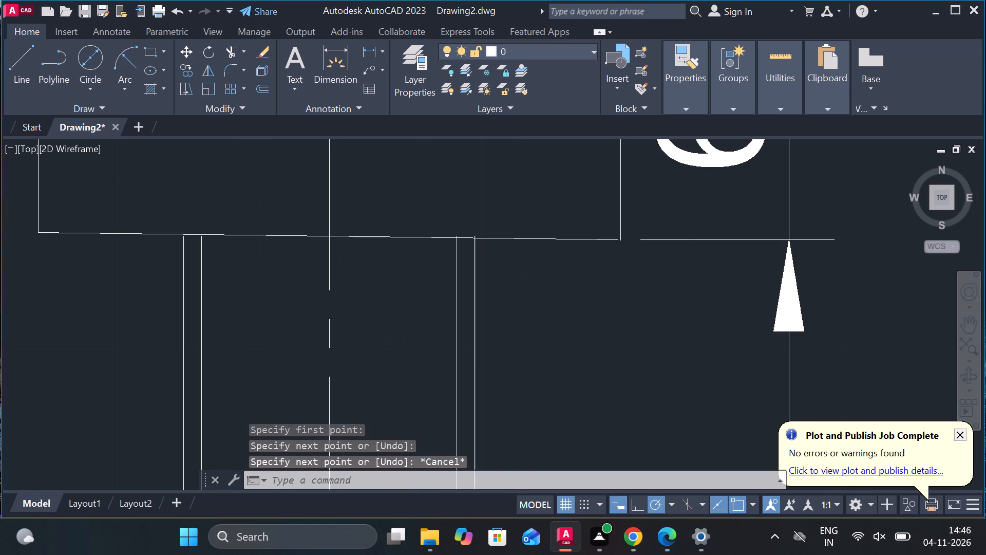
scroll(350, 304, "down", 1)
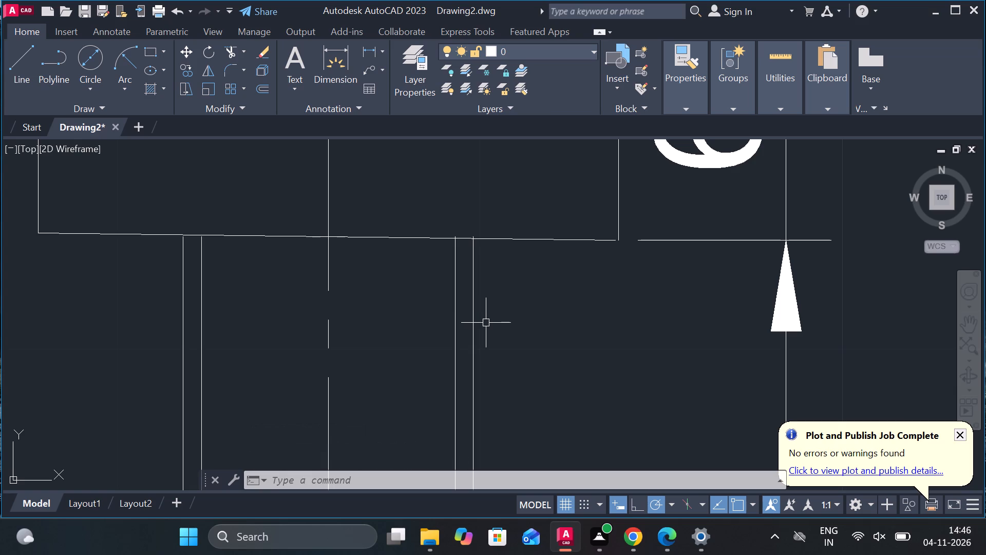
scroll(463, 323, "down", 5)
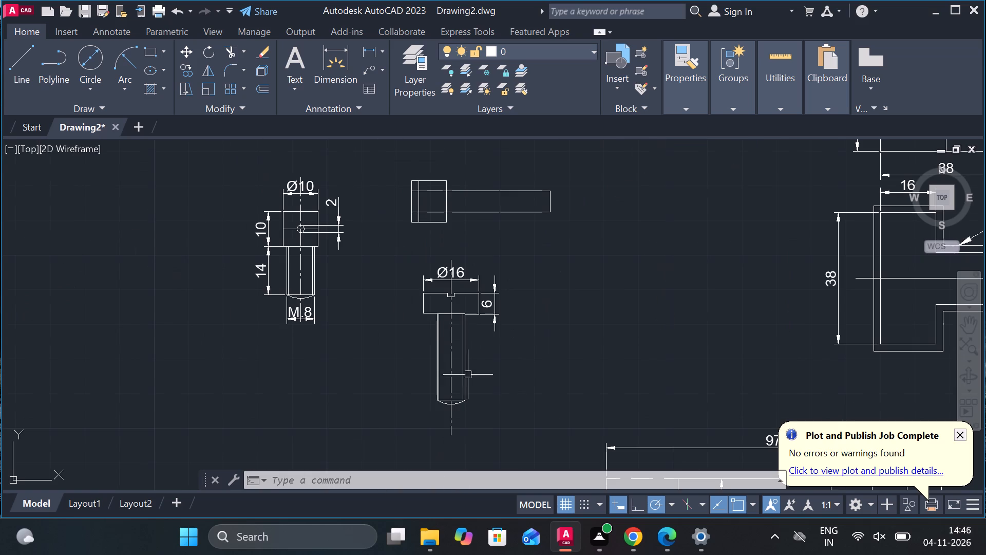
scroll(452, 320, "up", 5)
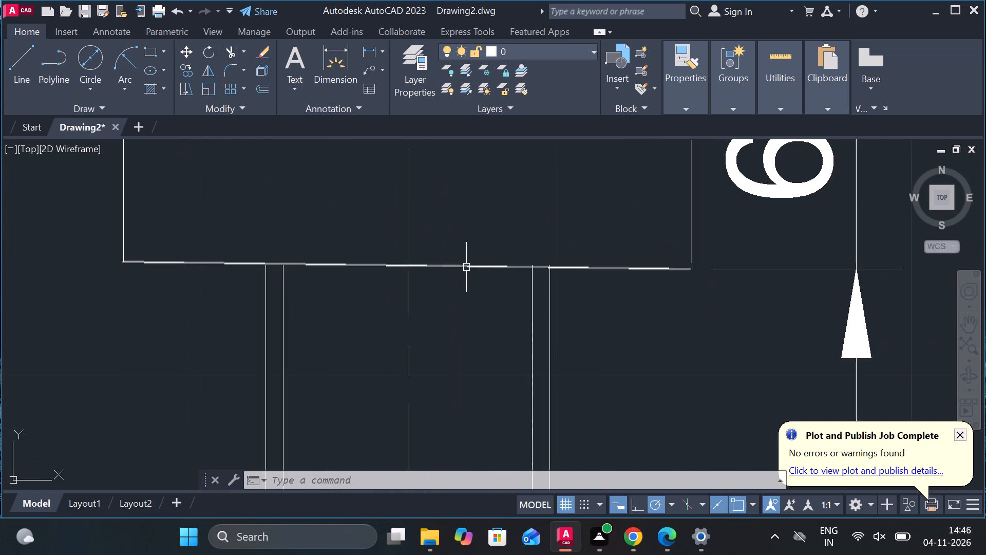
left_click(467, 265)
left_click(268, 353)
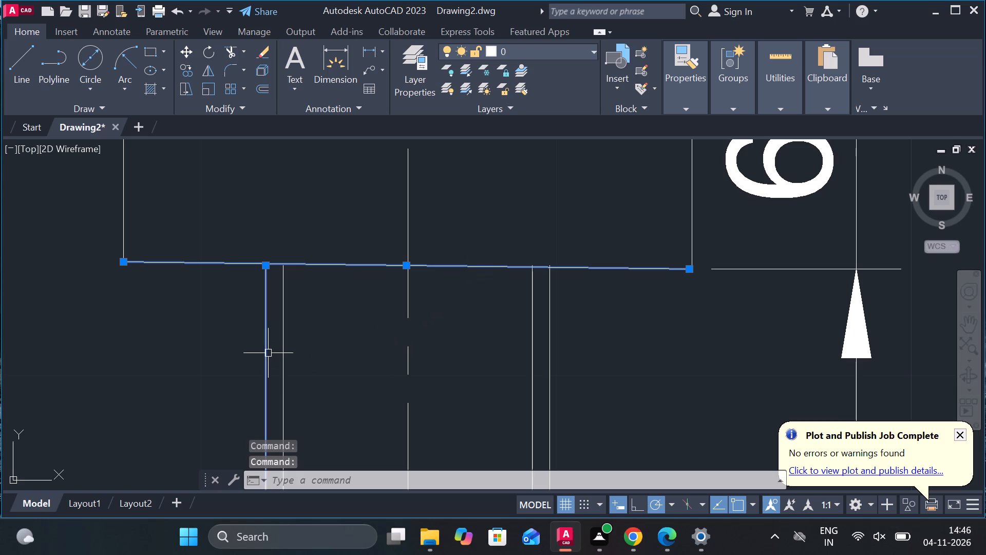
left_click(280, 348)
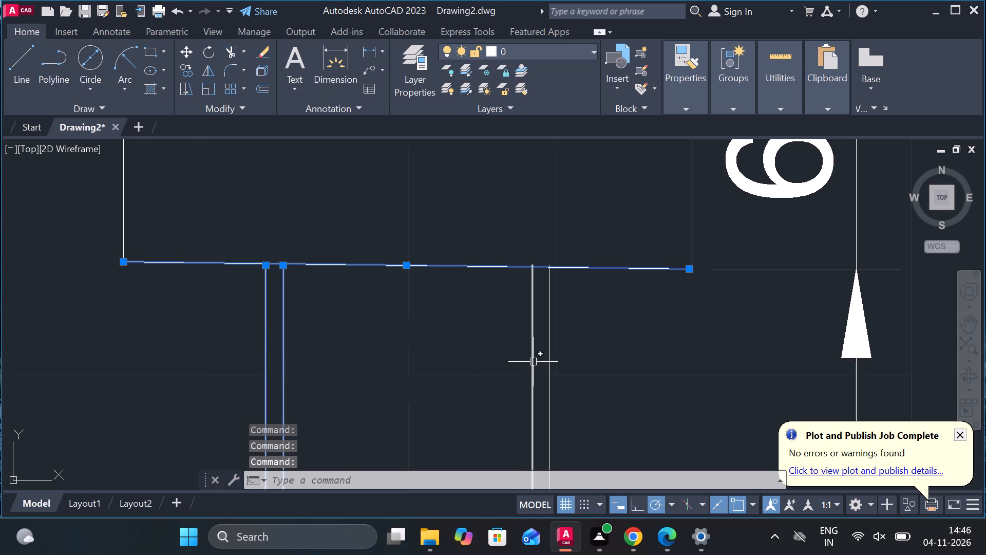
left_click(532, 362)
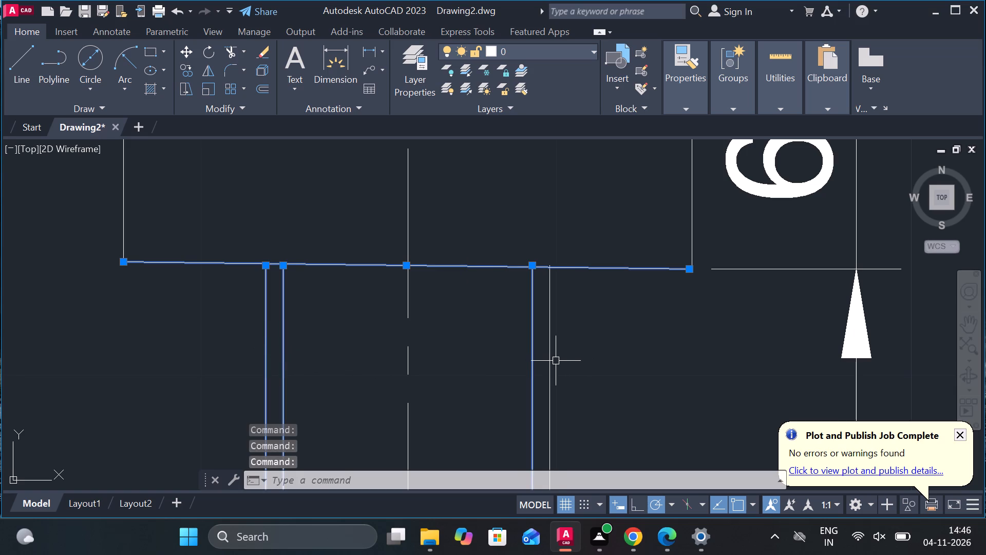
left_click(554, 362)
left_click(546, 364)
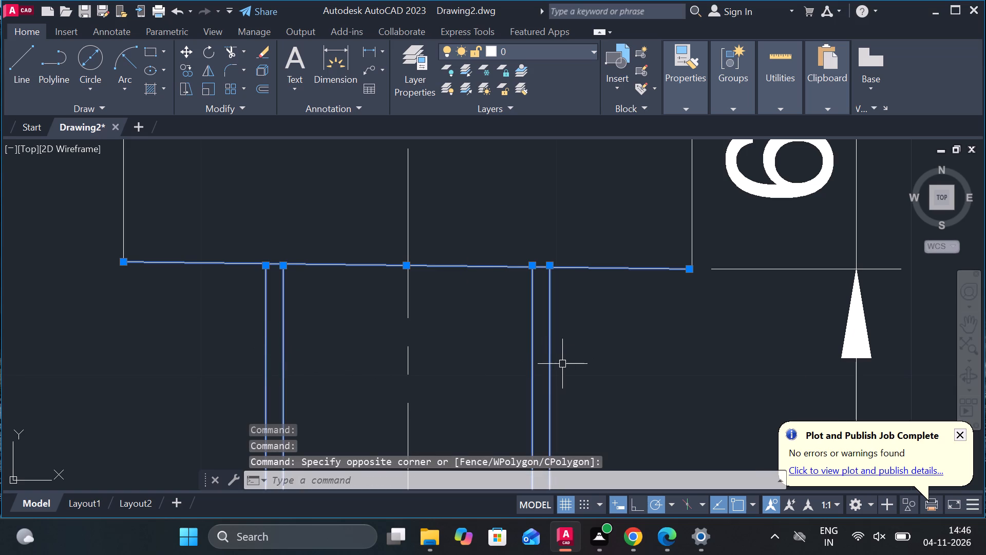
scroll(564, 359, "down", 5)
scroll(539, 464, "up", 2)
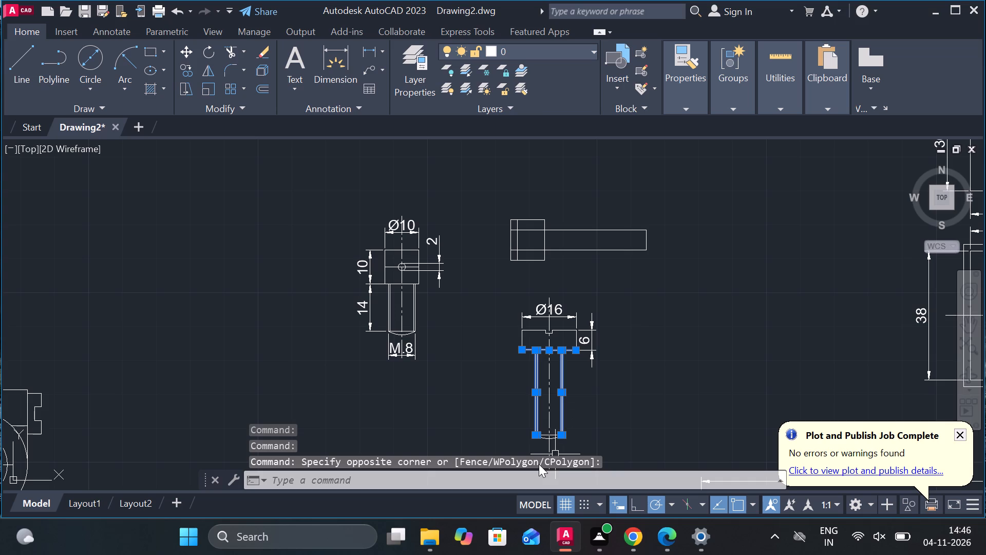
scroll(539, 464, "up", 2)
scroll(580, 429, "up", 3)
scroll(579, 429, "down", 3)
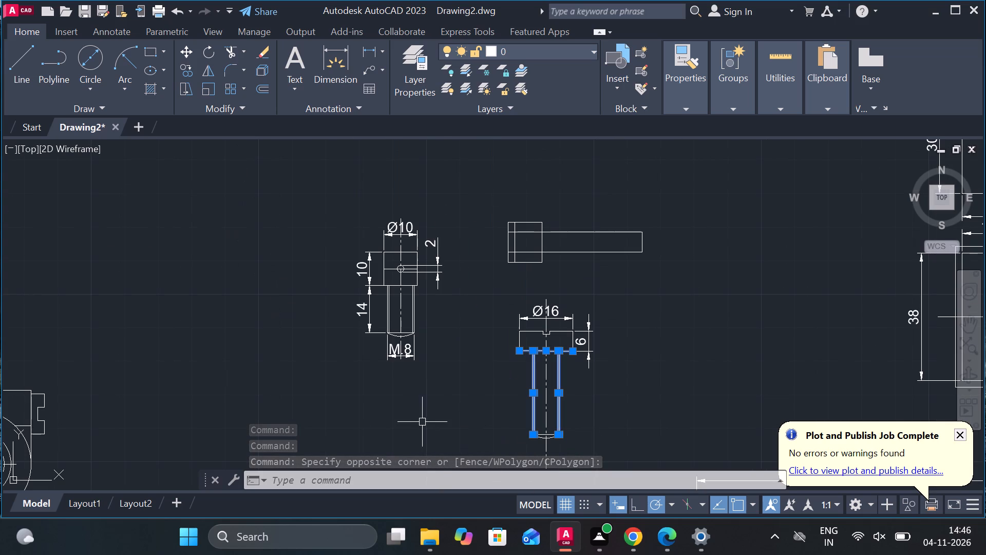
scroll(604, 365, "up", 2)
scroll(604, 365, "down", 3)
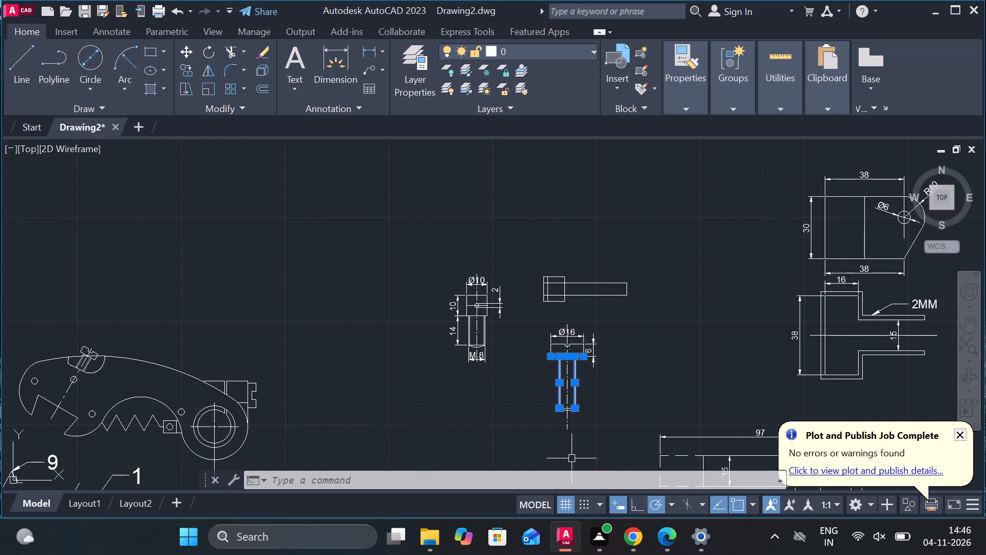
scroll(569, 459, "up", 3)
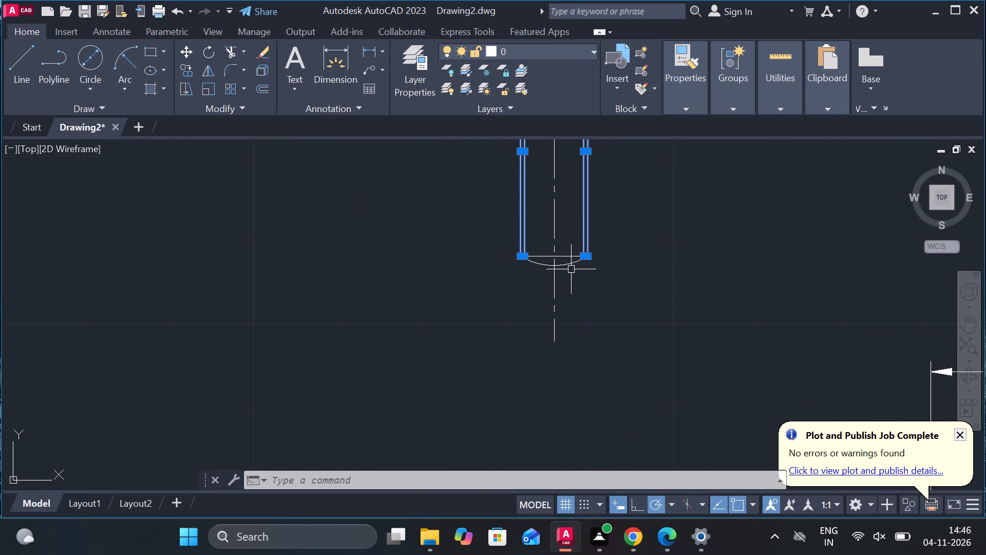
left_click(570, 266)
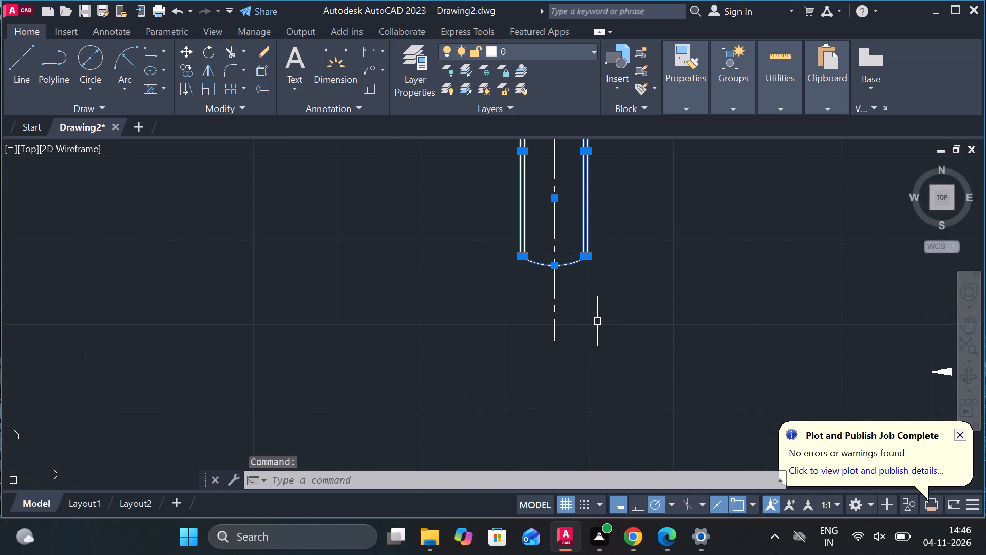
key("Delete")
Draw a horizontal line from the slotted screw head's lower-right corner leftward, extending past the head's left edge.
scroll(539, 275, "down", 3)
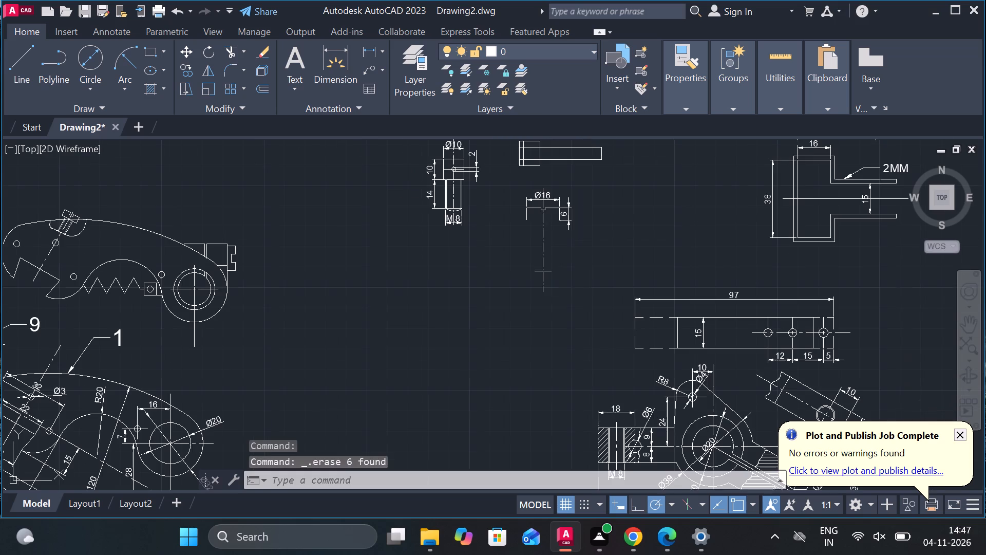
scroll(548, 216, "up", 4)
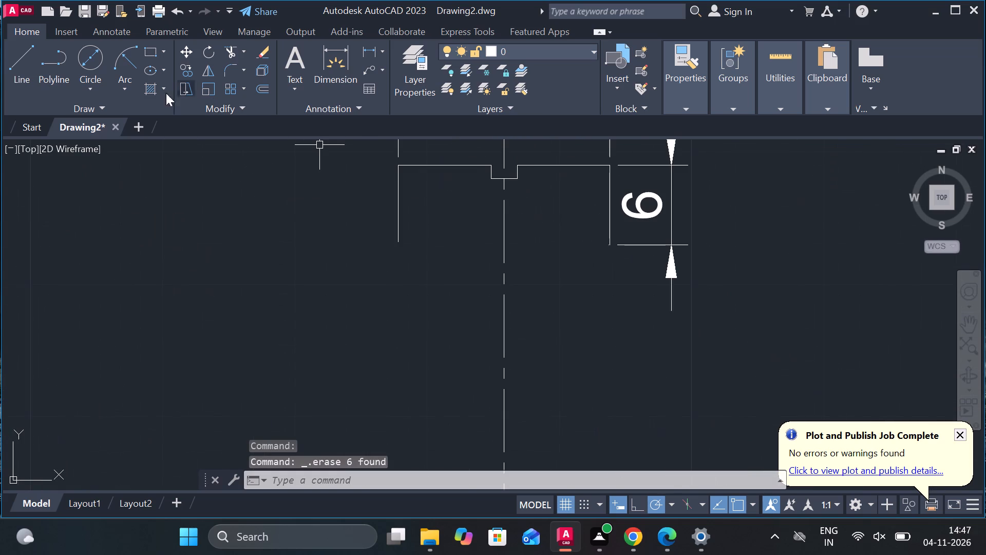
left_click(20, 49)
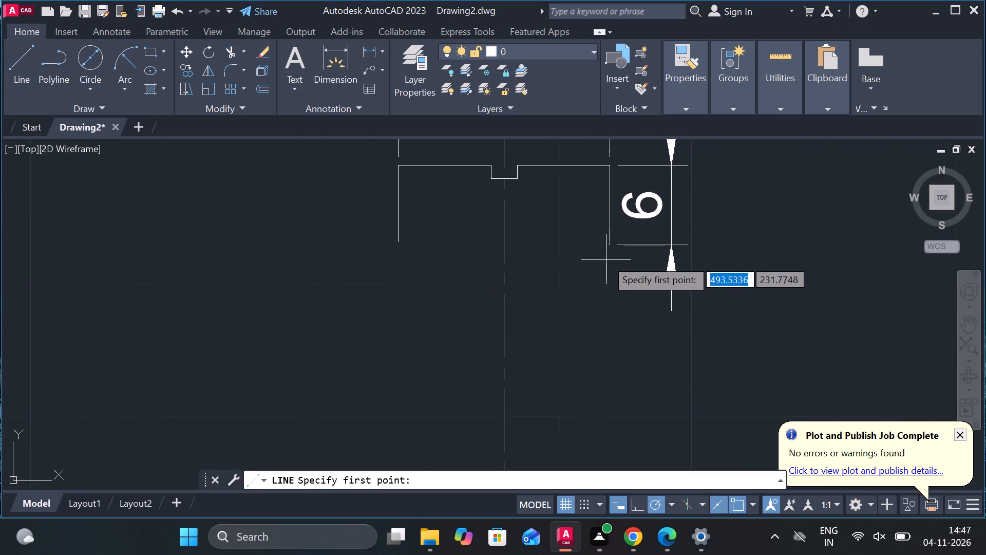
left_click(615, 245)
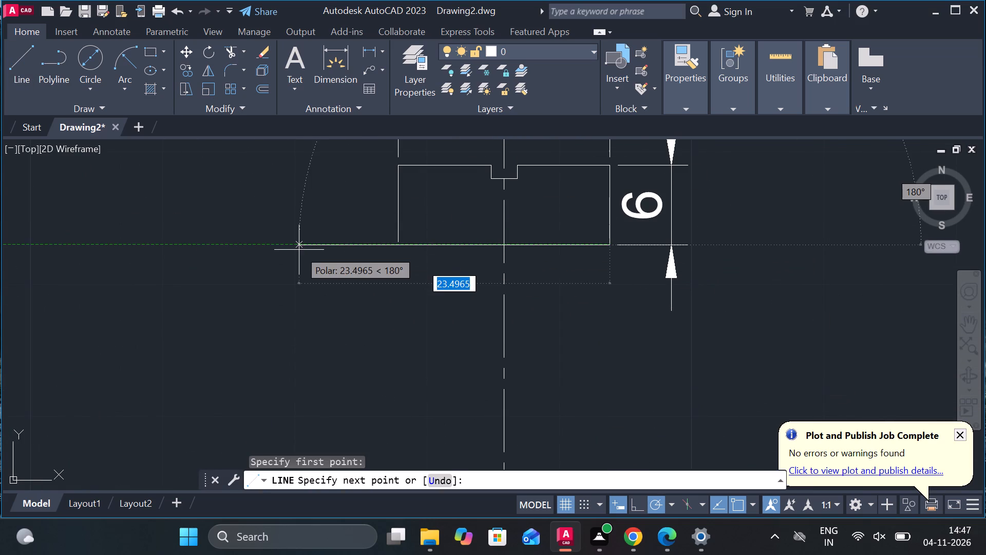
left_click(294, 250)
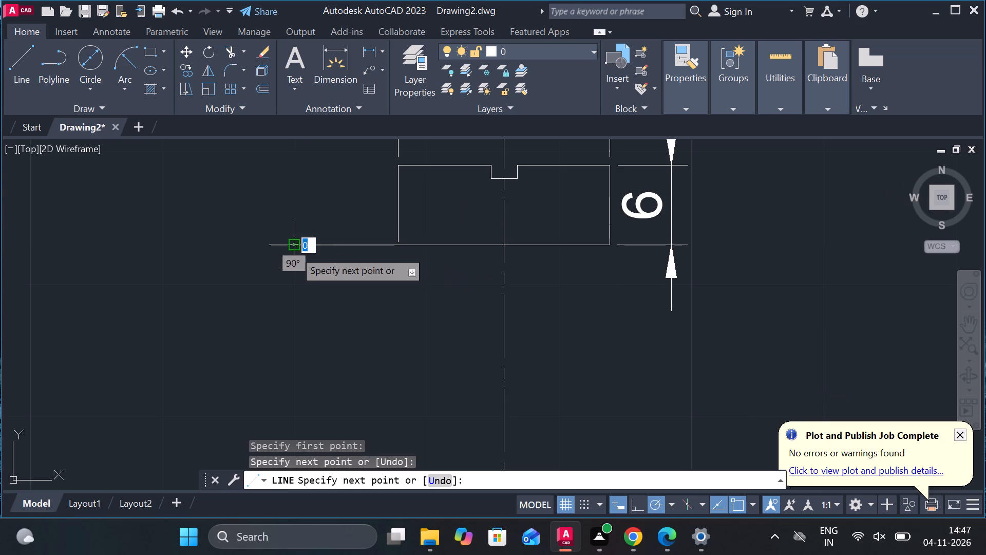
key("Escape")
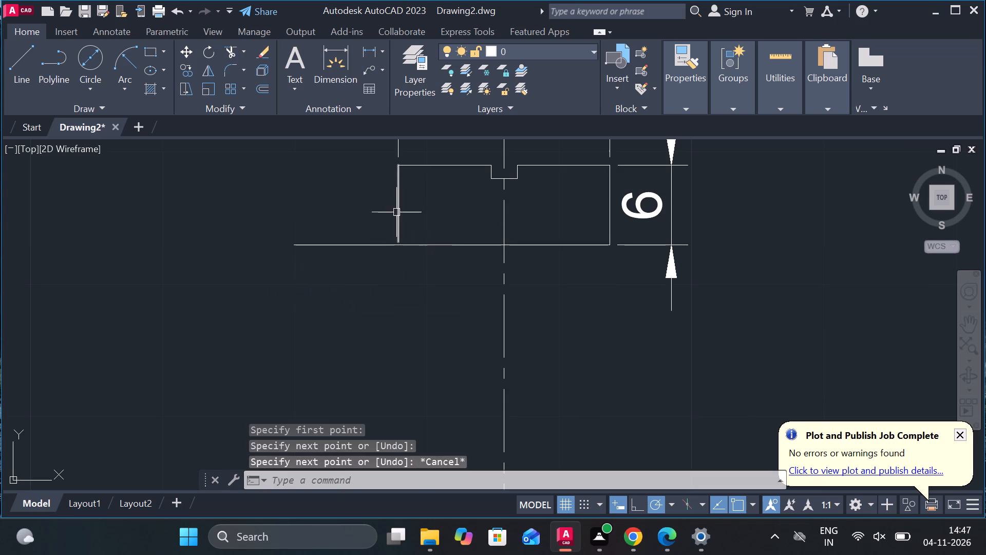
Erase the left vertical edge of the slotted screw's head, which stops short of the new bottom line.
left_click(396, 212)
key("Delete")
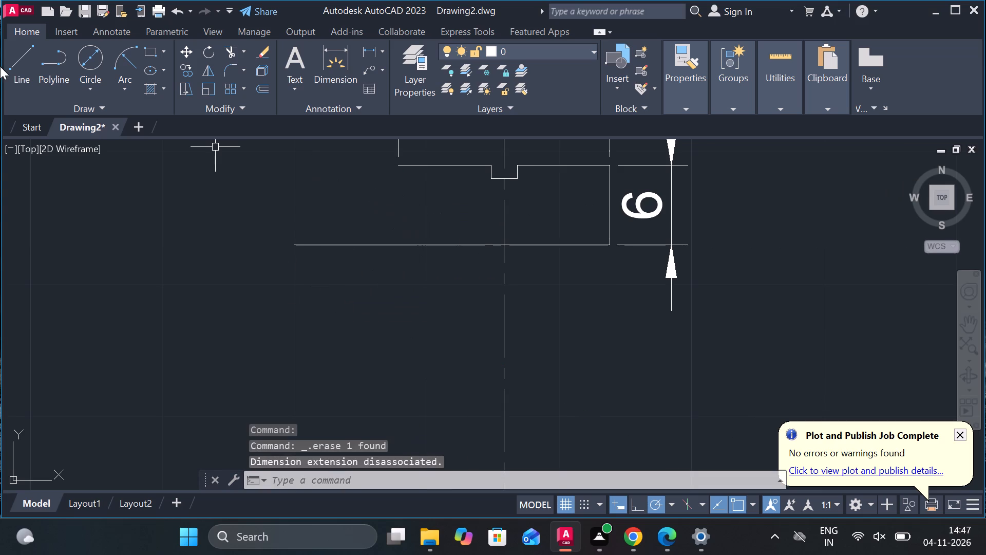
Draw the slotted screw head's left vertical edge, 6 long, from the top-left corner down to the new bottom line.
left_click(8, 68)
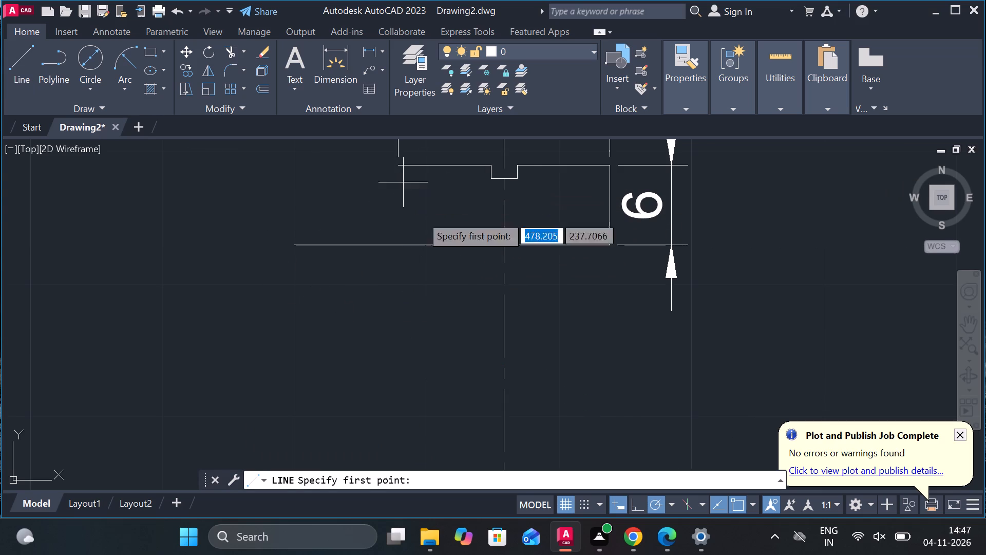
left_click(397, 164)
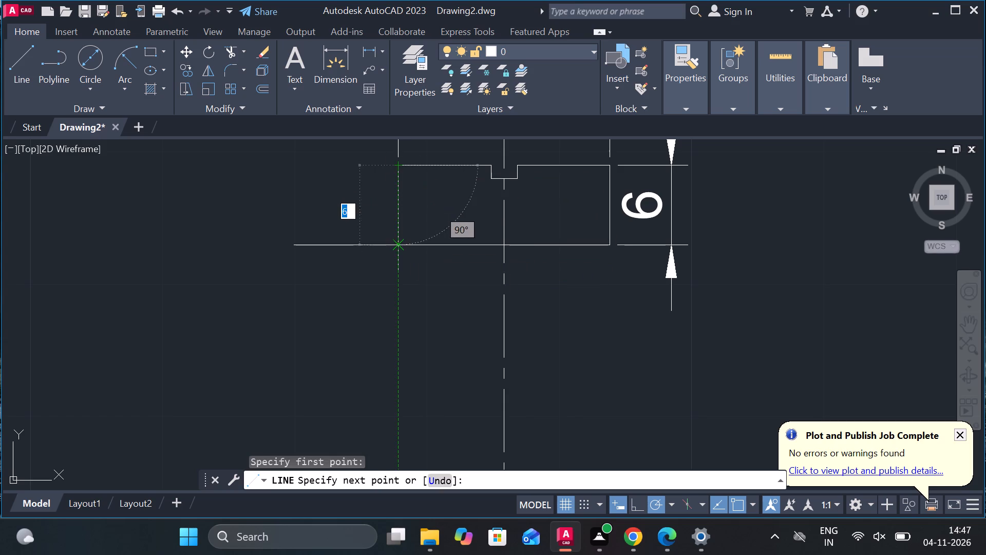
left_click(396, 237)
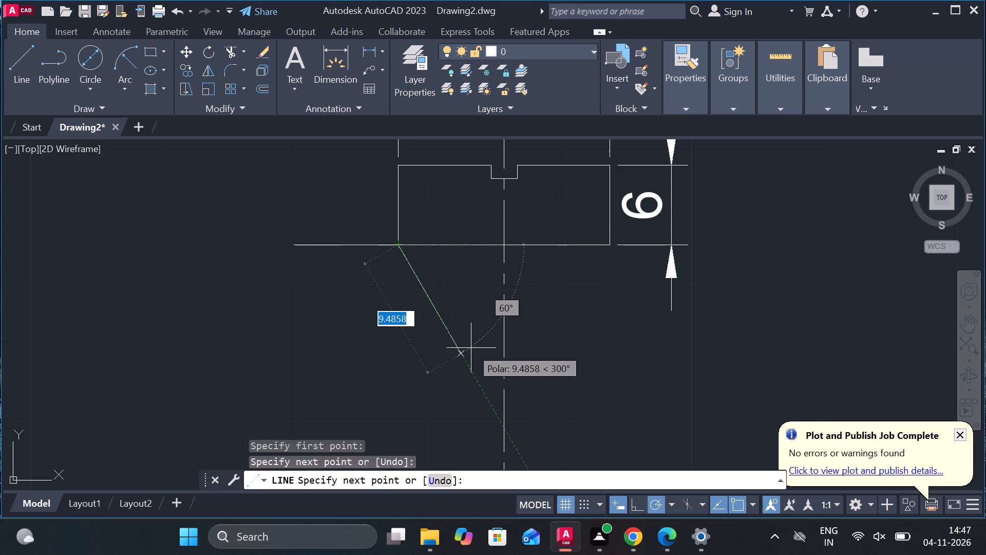
key("Escape")
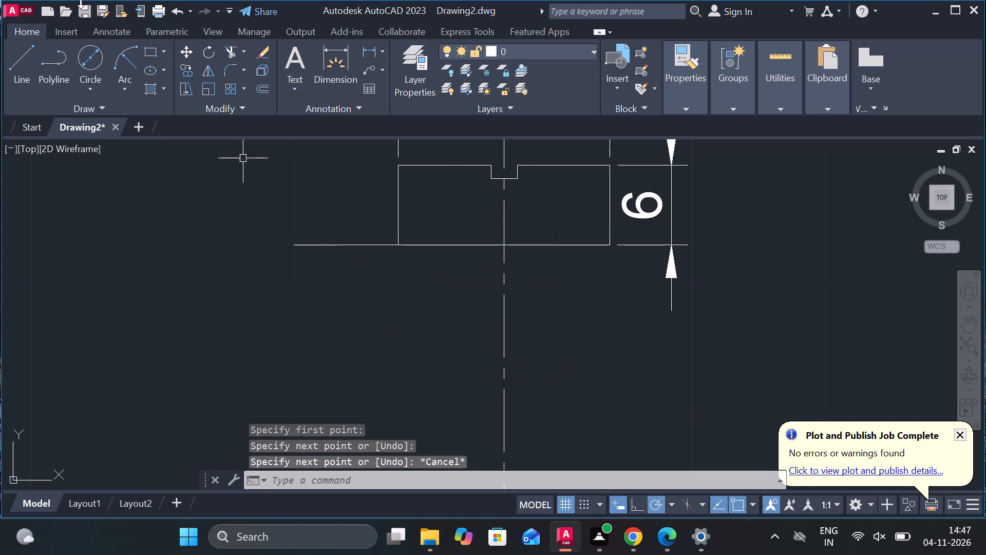
Trim the part of the head's bottom line that extends past the new left edge.
left_click(227, 47)
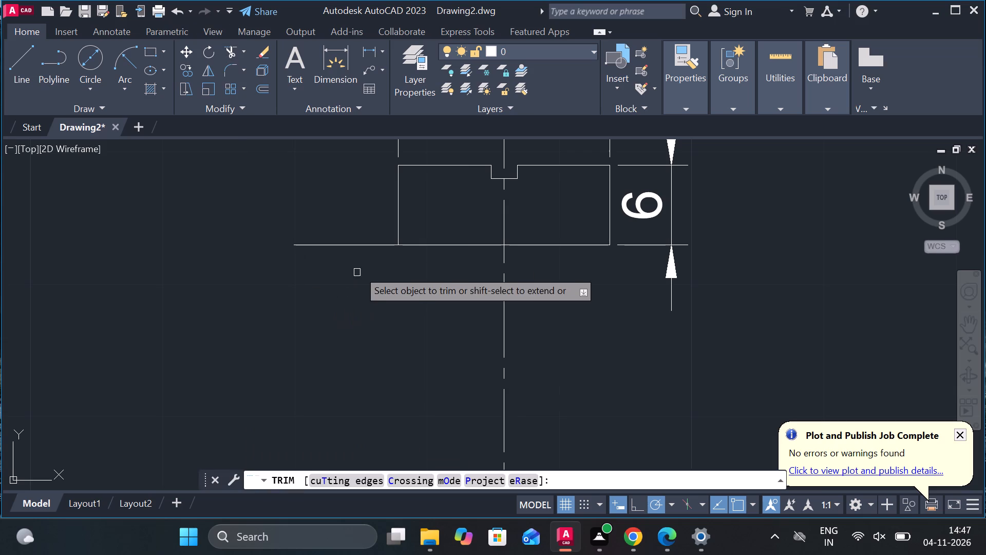
left_click(358, 247)
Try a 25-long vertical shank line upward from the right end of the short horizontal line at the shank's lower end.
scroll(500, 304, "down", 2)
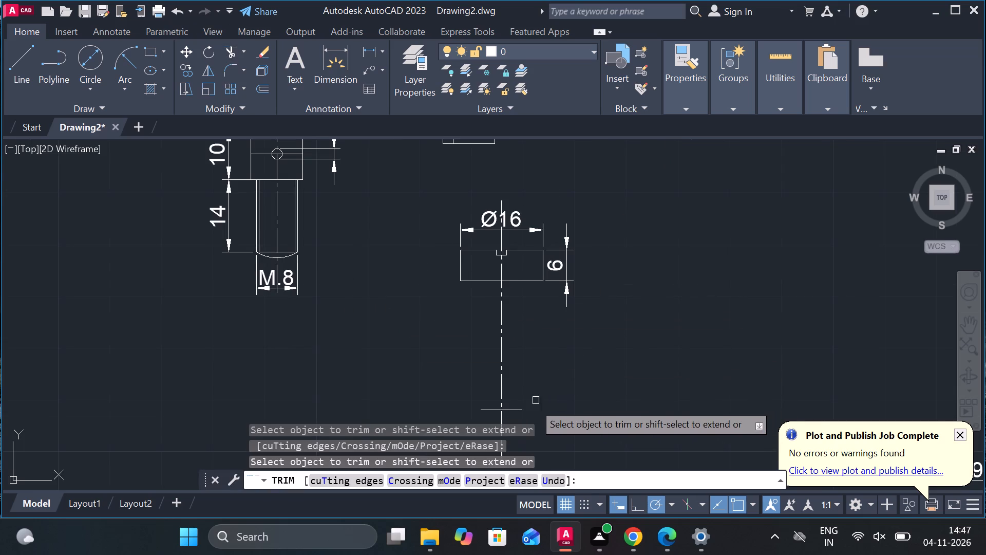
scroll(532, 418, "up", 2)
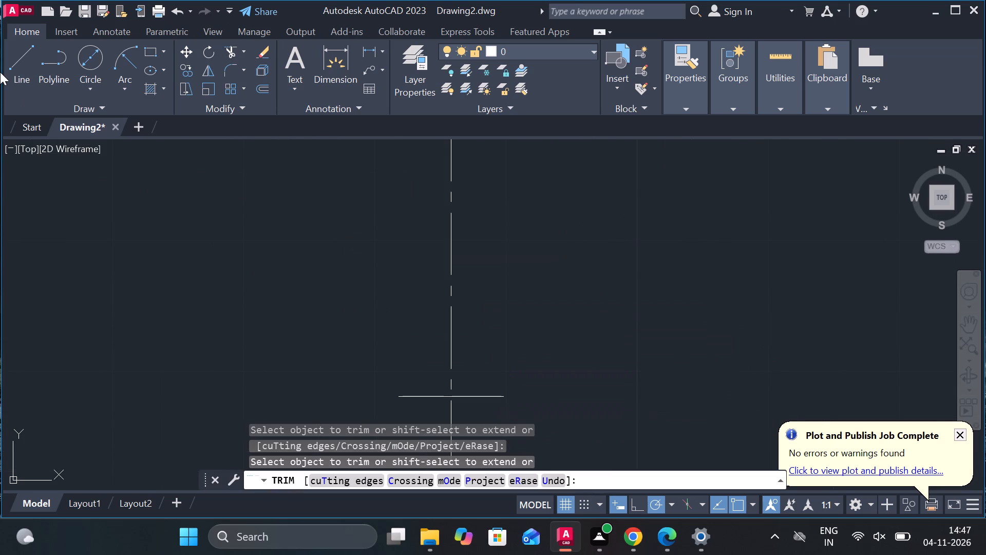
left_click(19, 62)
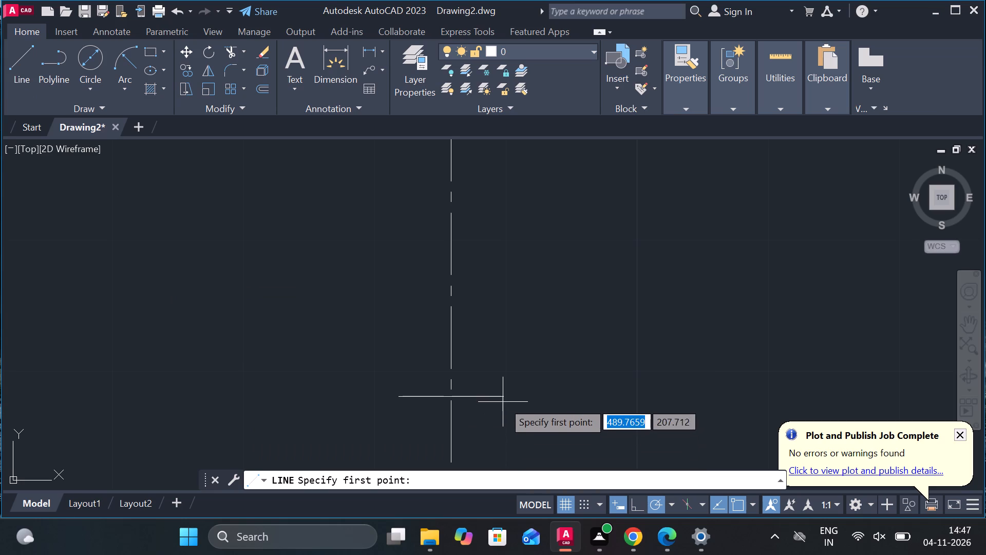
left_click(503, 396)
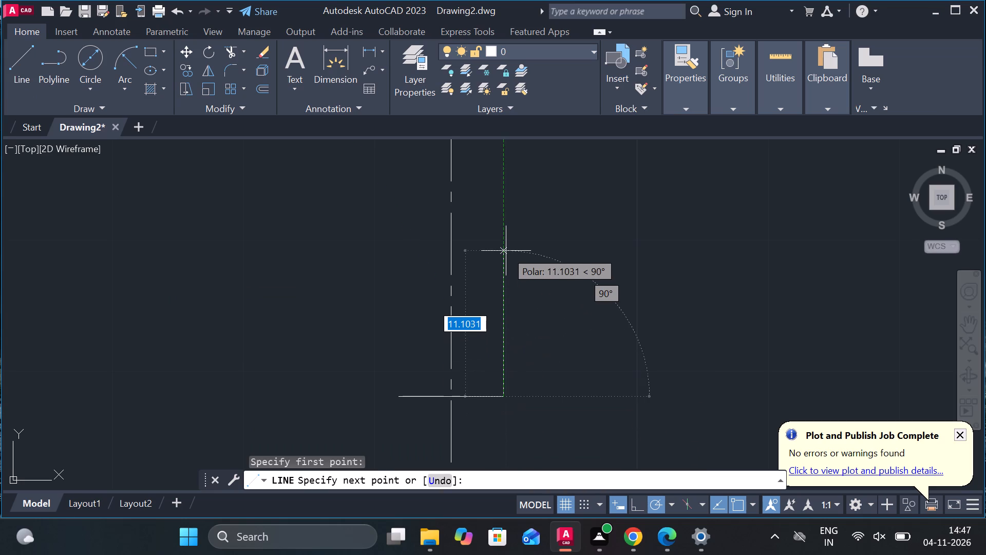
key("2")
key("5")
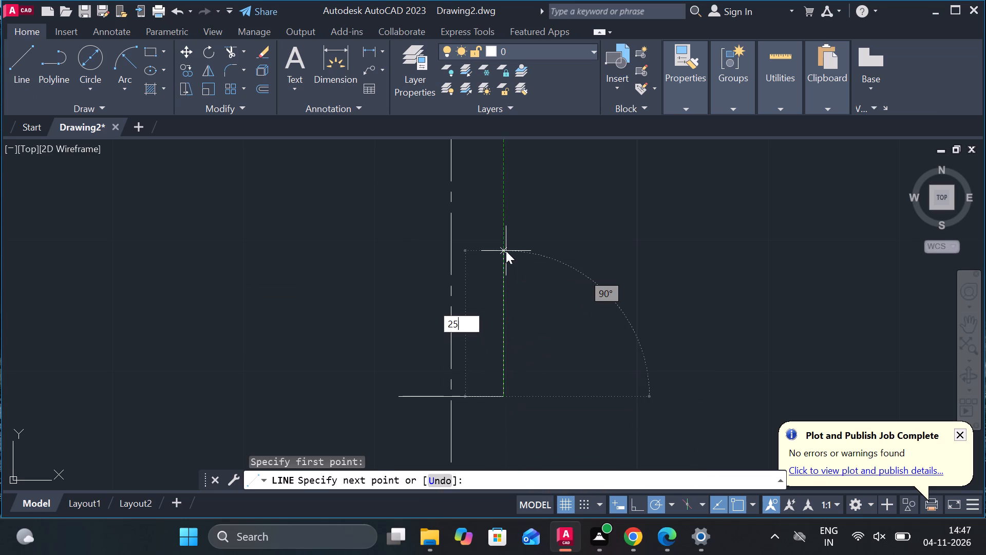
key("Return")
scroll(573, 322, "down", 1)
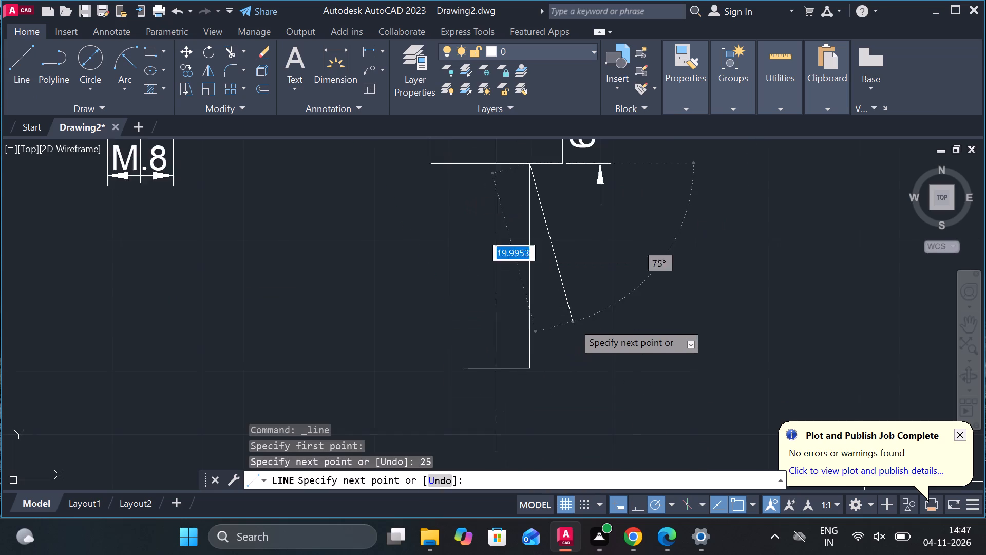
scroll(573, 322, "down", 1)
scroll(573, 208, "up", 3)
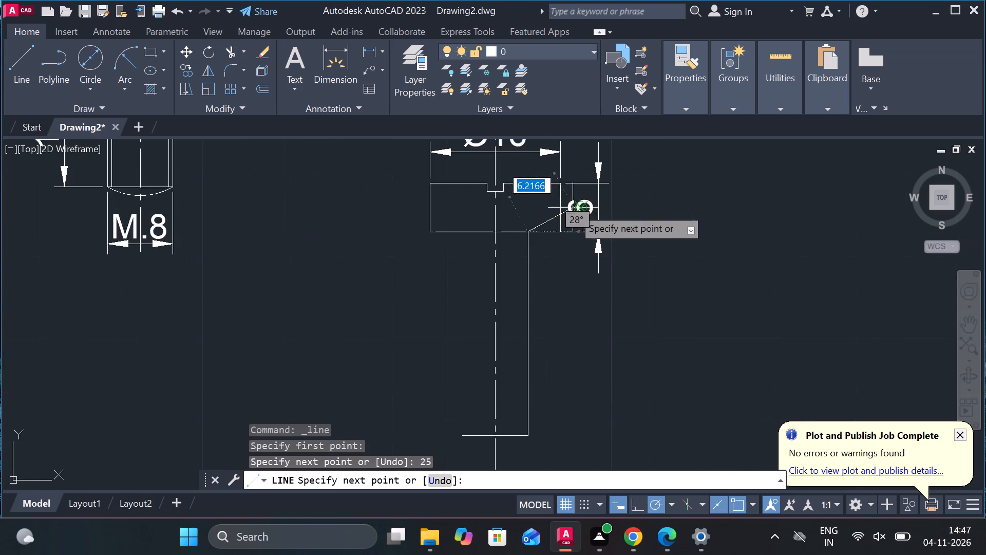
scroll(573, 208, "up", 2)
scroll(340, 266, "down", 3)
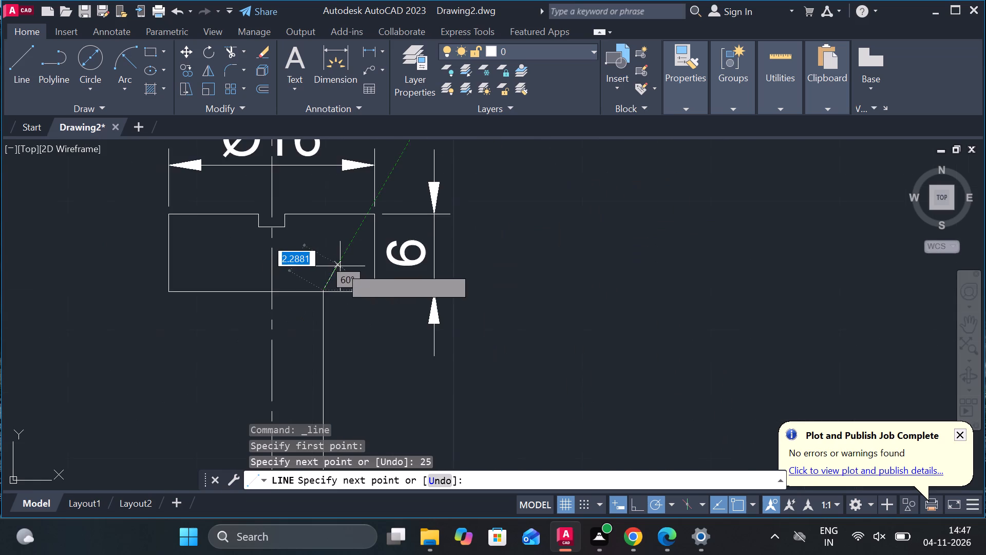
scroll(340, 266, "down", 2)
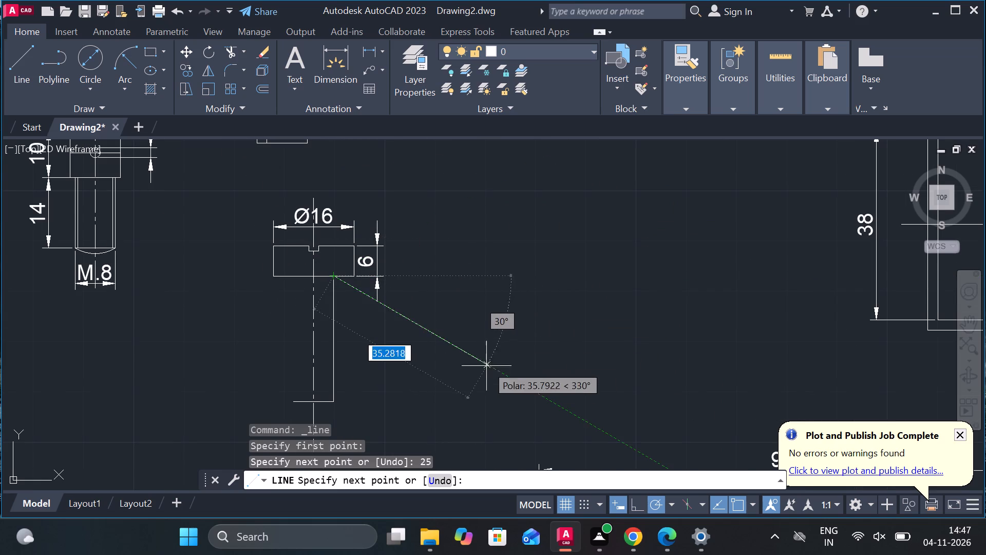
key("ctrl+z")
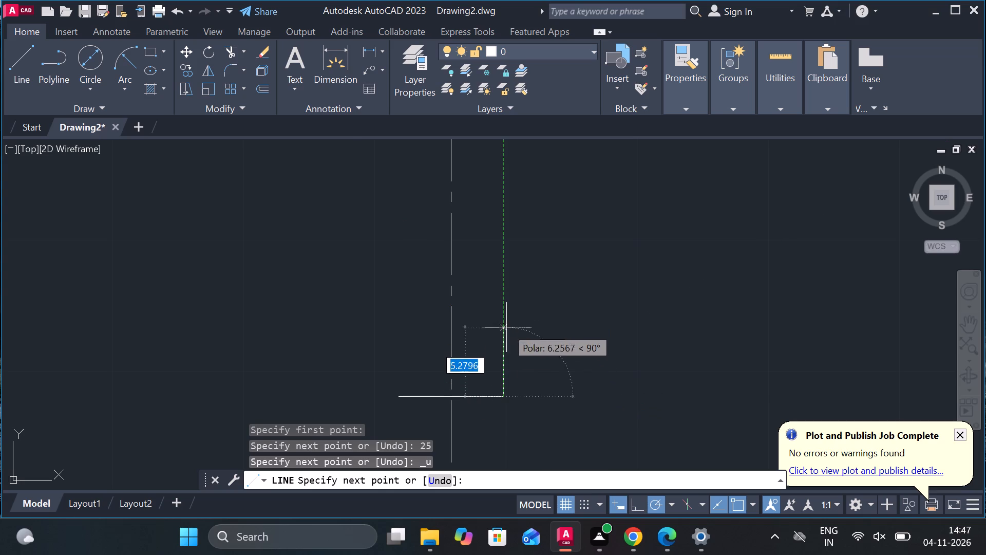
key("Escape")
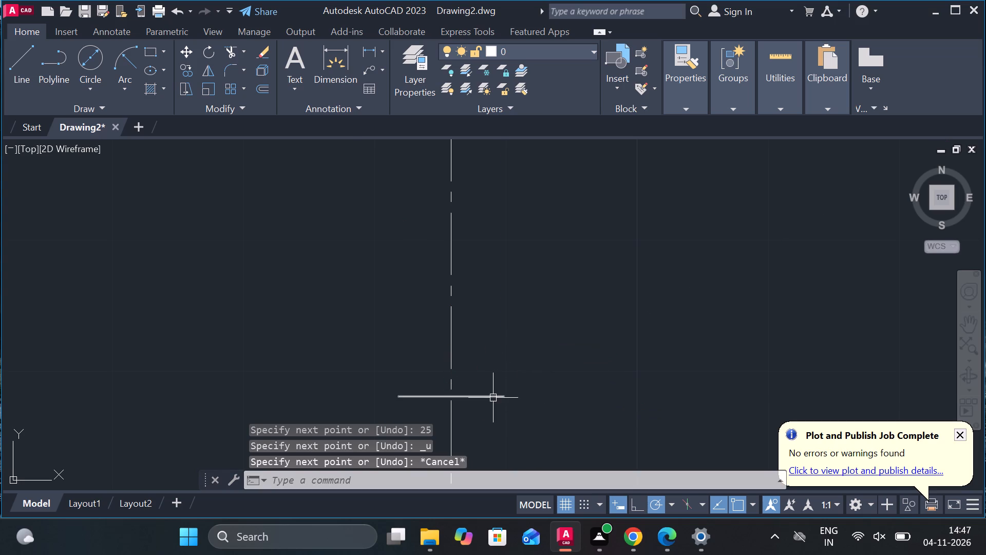
Move the shank's short horizontal end line by its midpoint up to where the centreline crosses the head's bottom line.
left_click(492, 398)
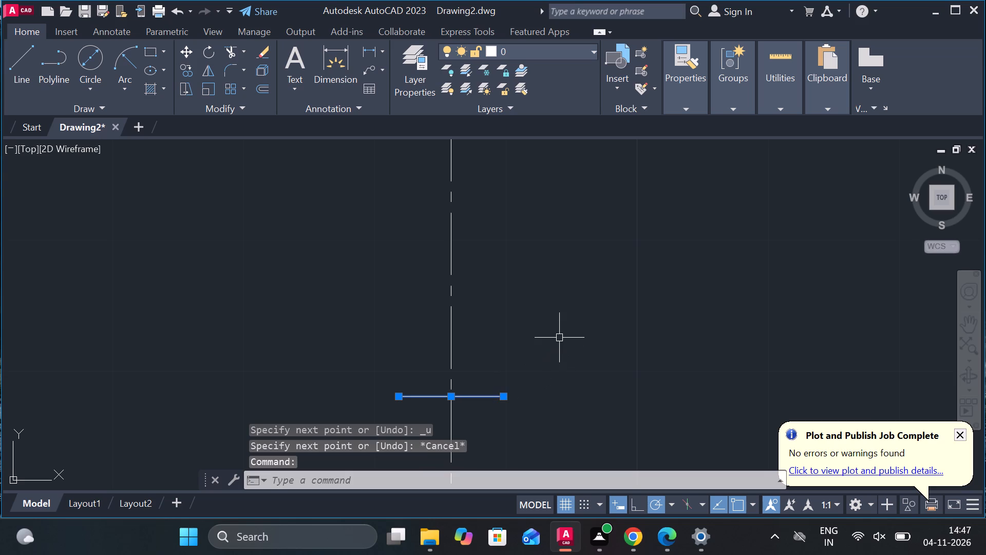
left_click(192, 50)
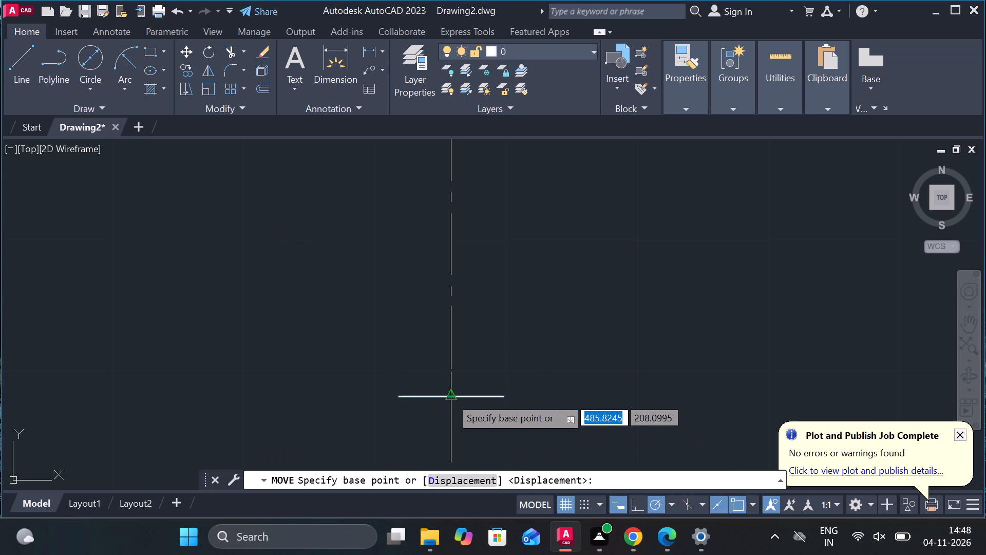
left_click(450, 397)
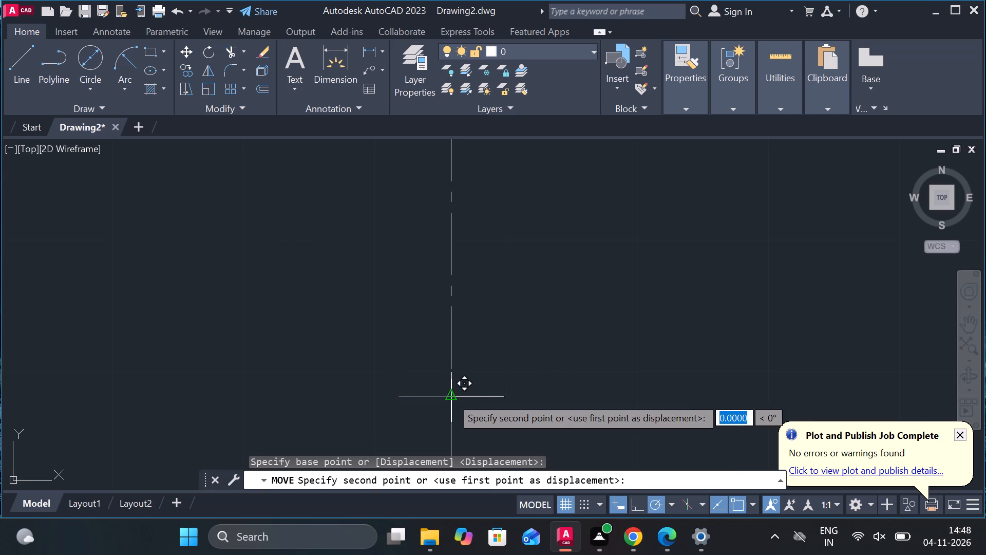
scroll(457, 255, "down", 4)
scroll(454, 229, "up", 2)
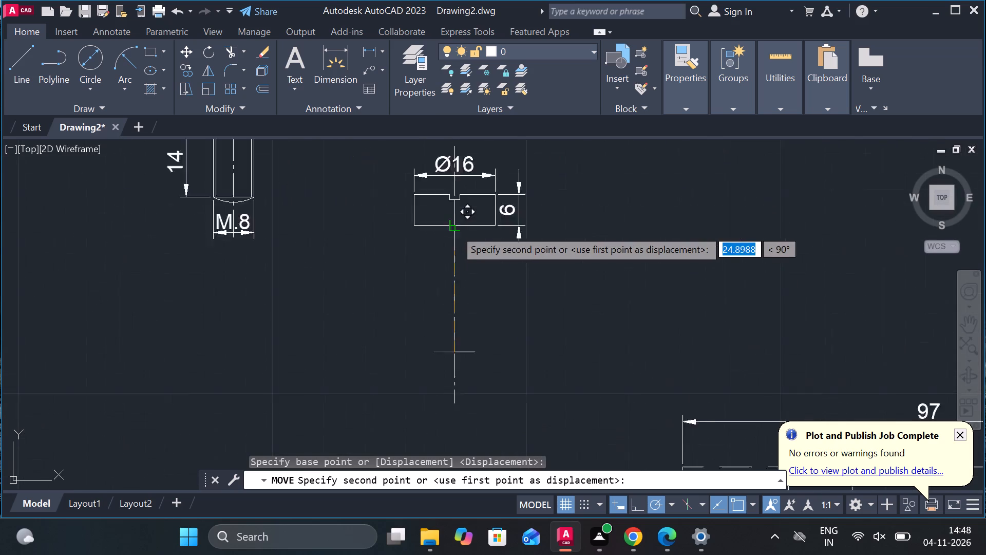
scroll(454, 229, "up", 1)
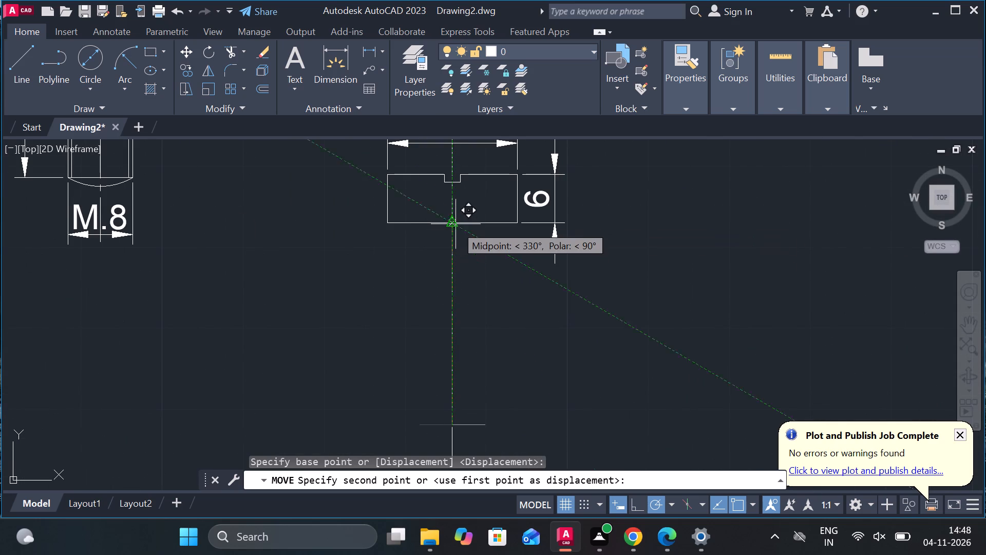
scroll(452, 222, "up", 4)
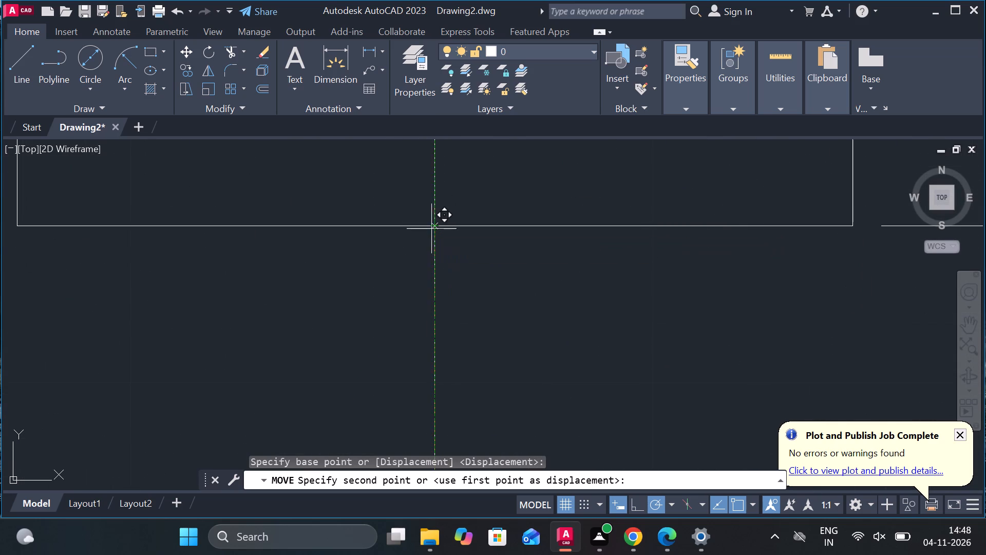
left_click(435, 229)
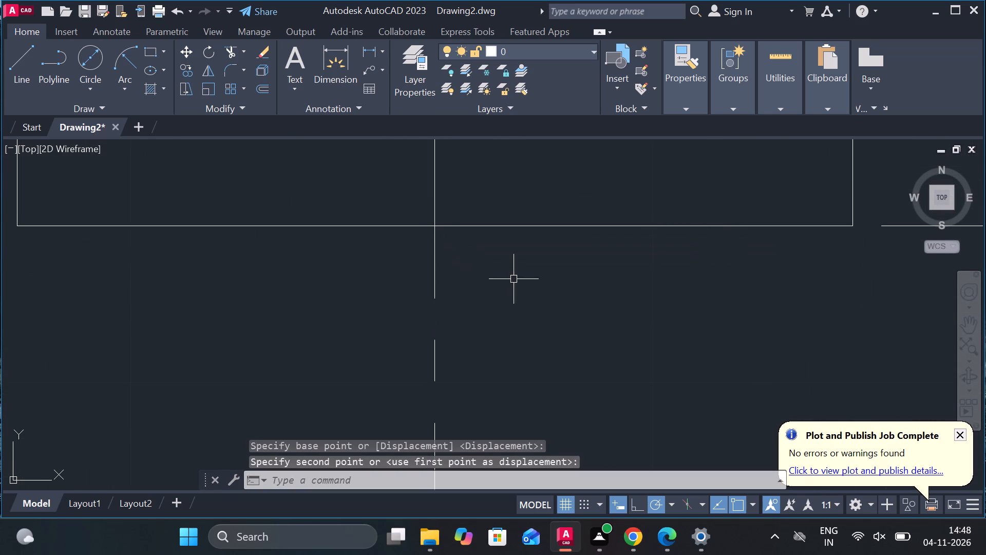
Erase the head's full-width bottom line together with the leftover half-length line at the shank's lower end.
left_click(460, 228)
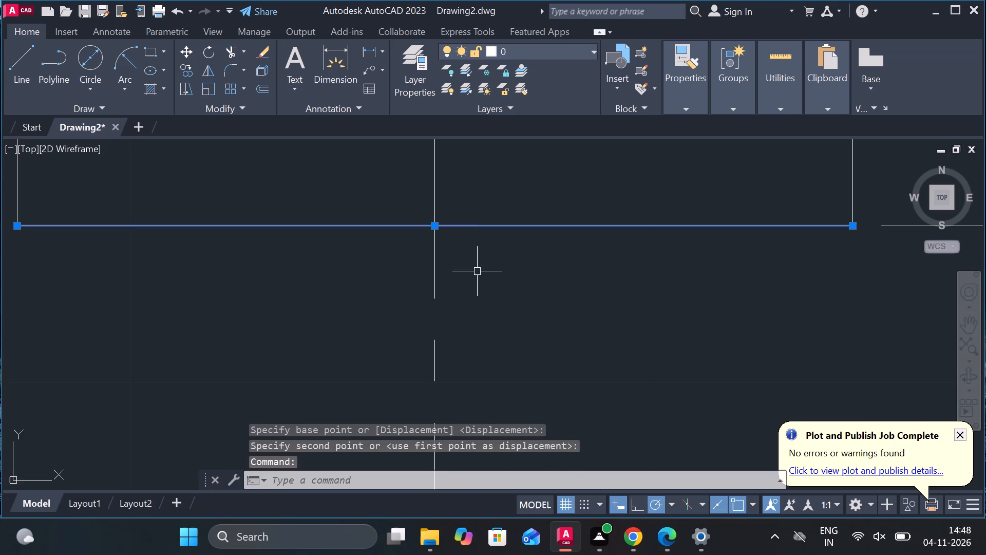
key("Escape")
scroll(477, 272, "down", 4)
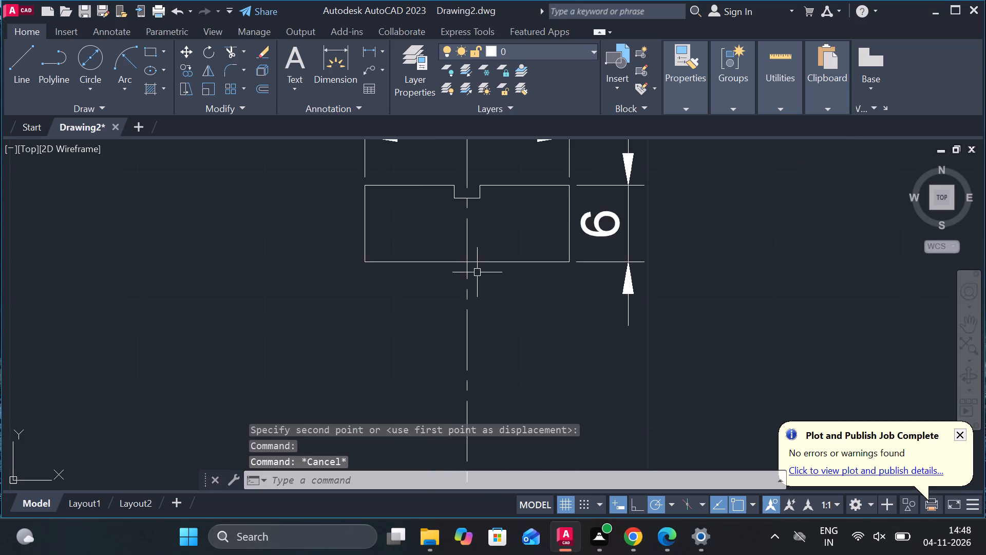
scroll(477, 272, "down", 3)
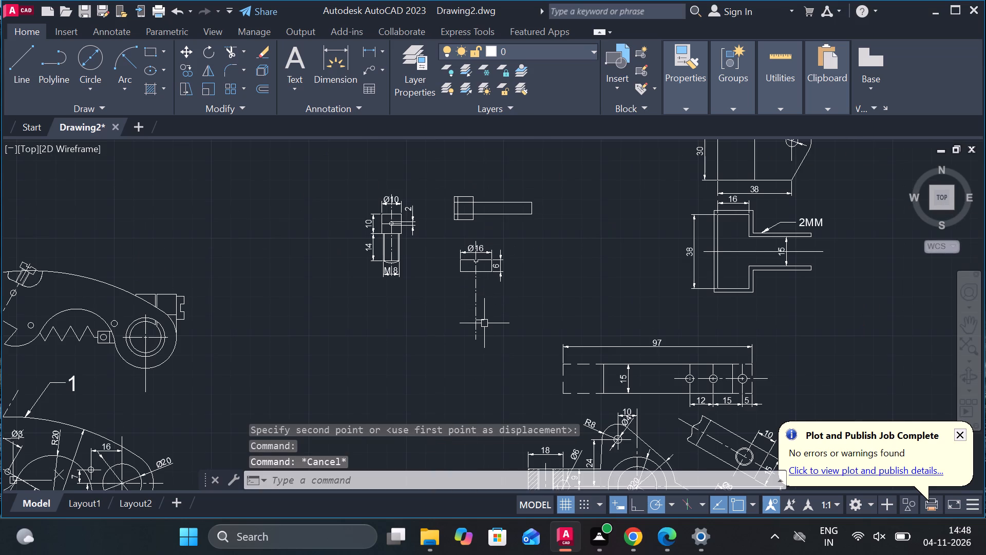
scroll(480, 276, "up", 3)
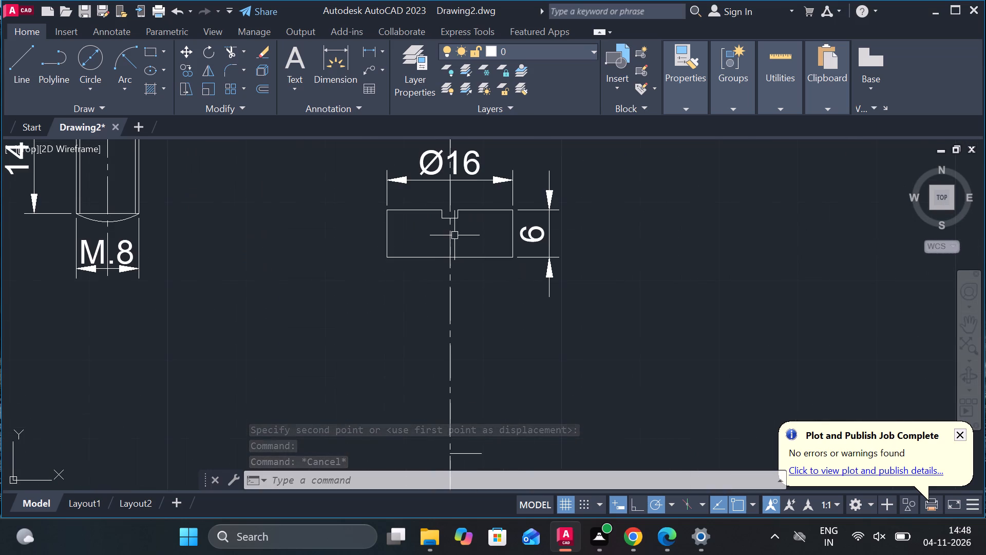
scroll(454, 235, "up", 4)
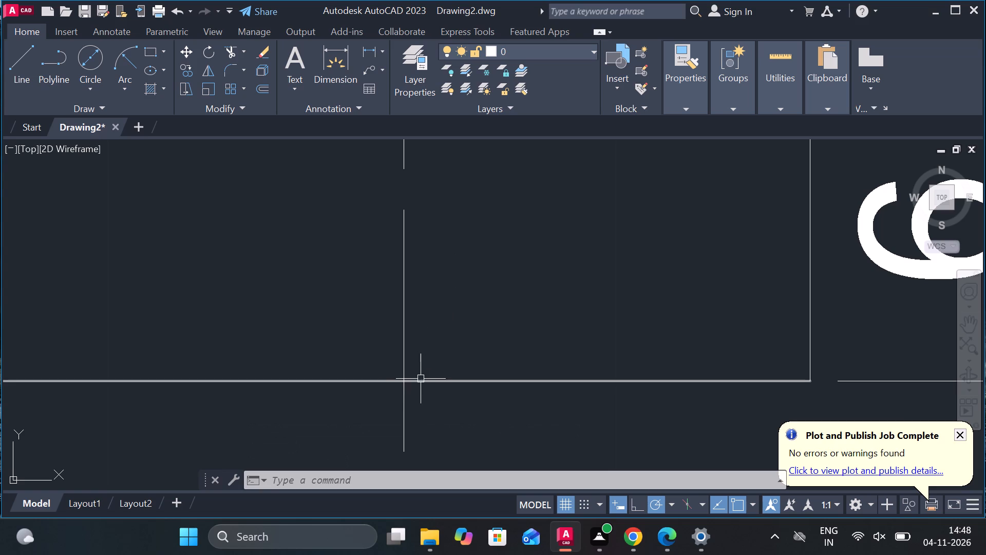
left_click(389, 380)
scroll(438, 356, "down", 2)
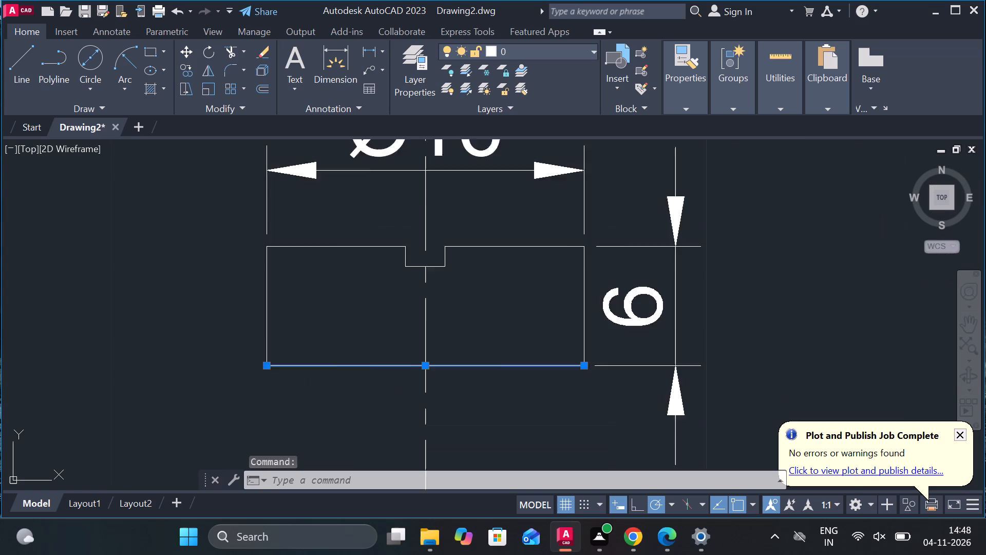
scroll(438, 356, "down", 2)
scroll(539, 358, "down", 2)
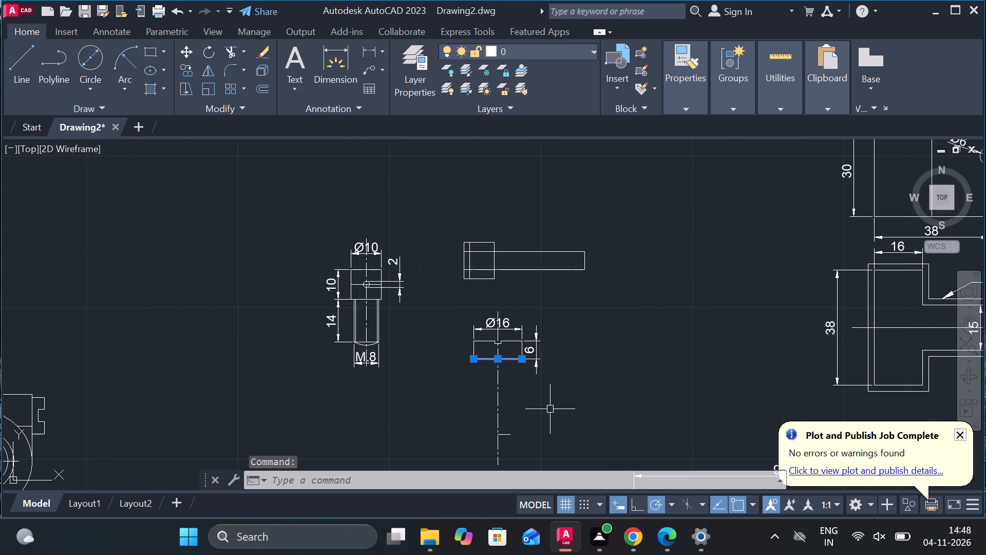
scroll(517, 408, "up", 2)
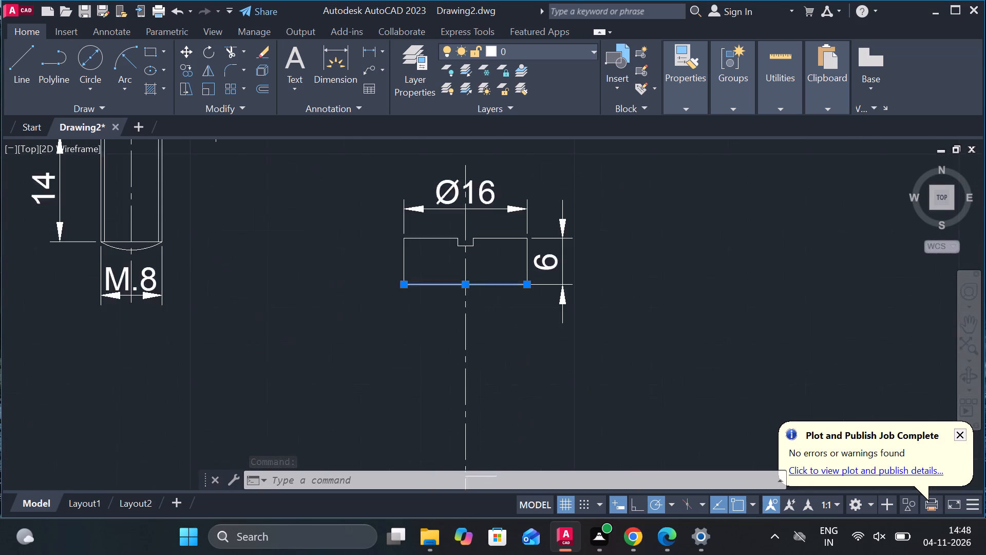
scroll(517, 408, "up", 1)
scroll(517, 408, "down", 2)
left_click(502, 453)
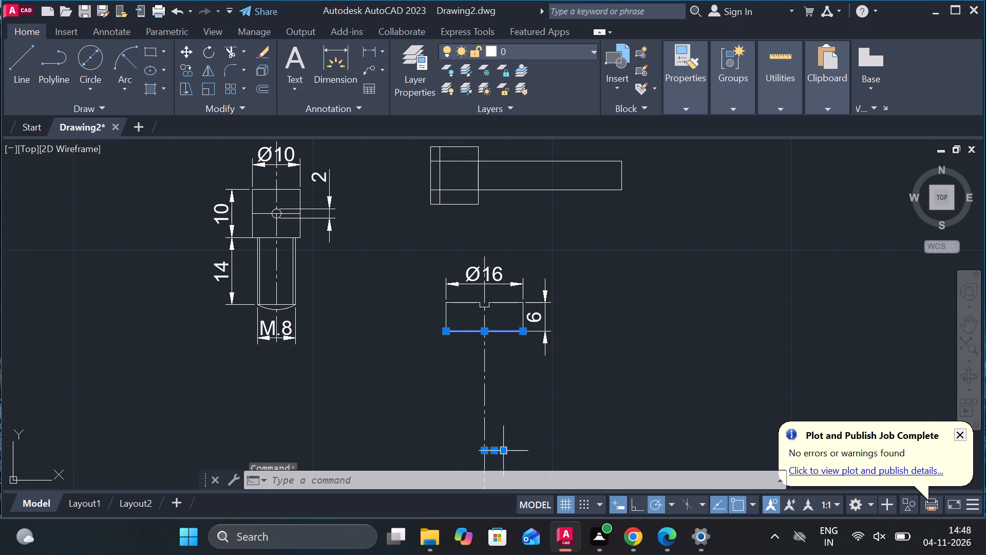
key("Delete")
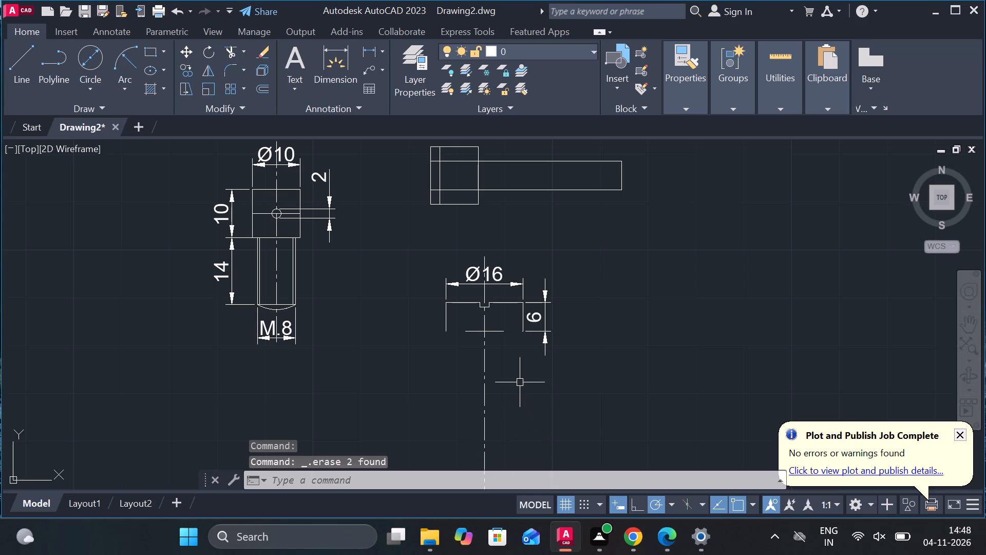
Erase the short horizontal line crossing the centreline at the bottom of the slotted screw's head.
scroll(519, 375, "up", 3)
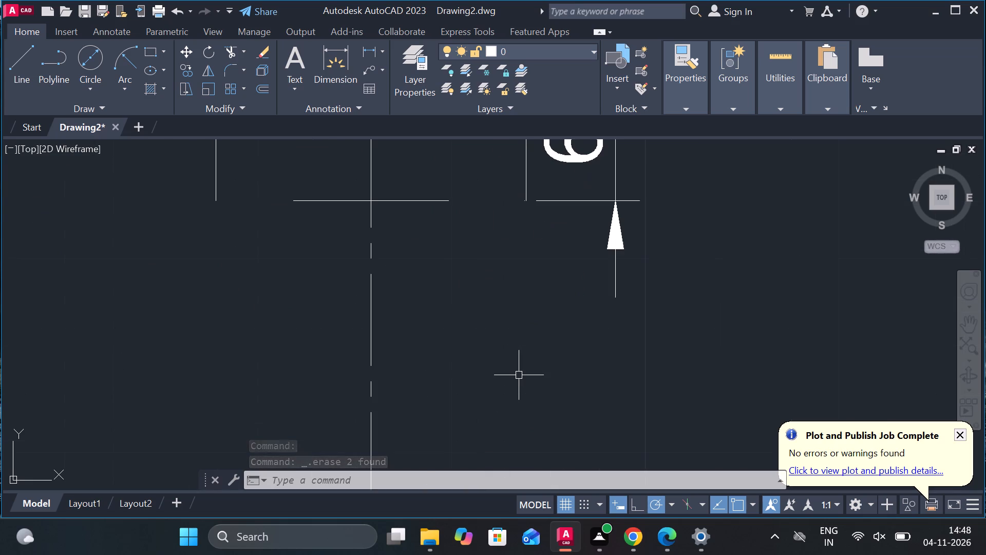
left_click(434, 197)
left_click(440, 215)
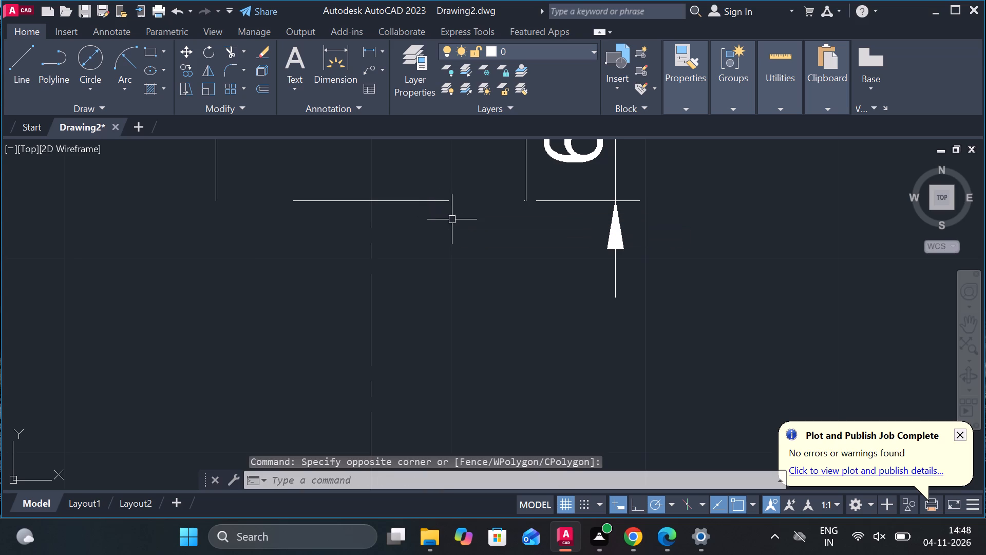
left_click(444, 201)
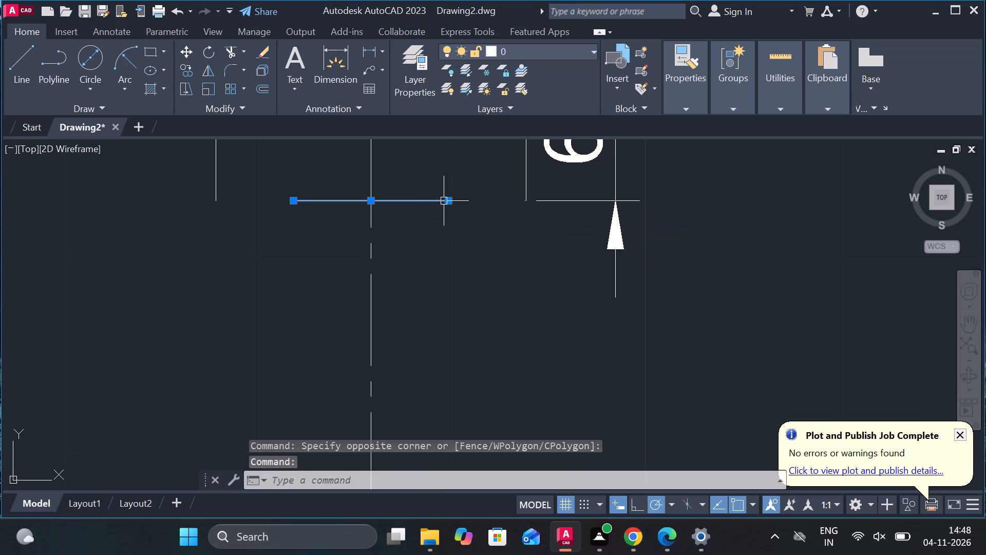
key("Delete")
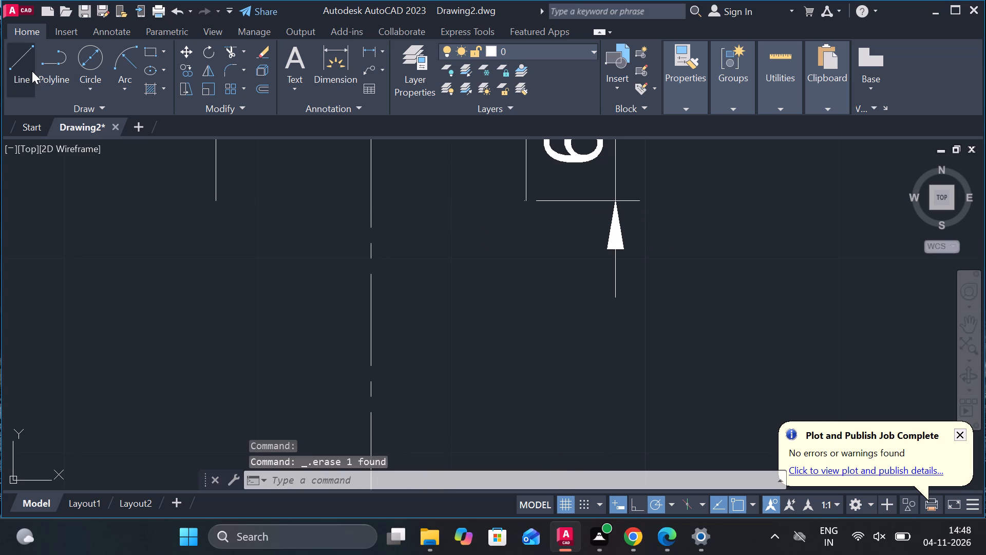
Draw a 16-long horizontal line joining the lower ends of the head's two side edges.
left_click(32, 69)
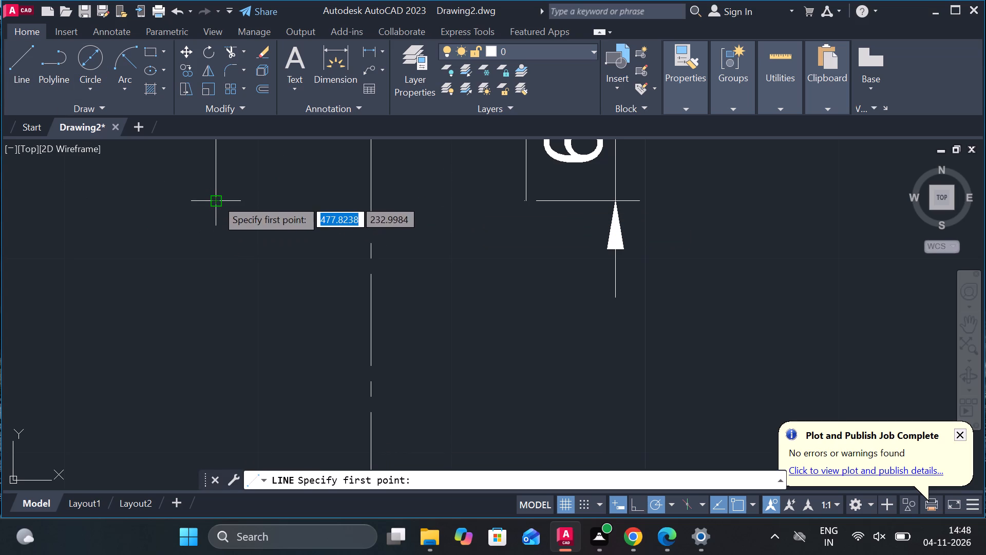
left_click(216, 199)
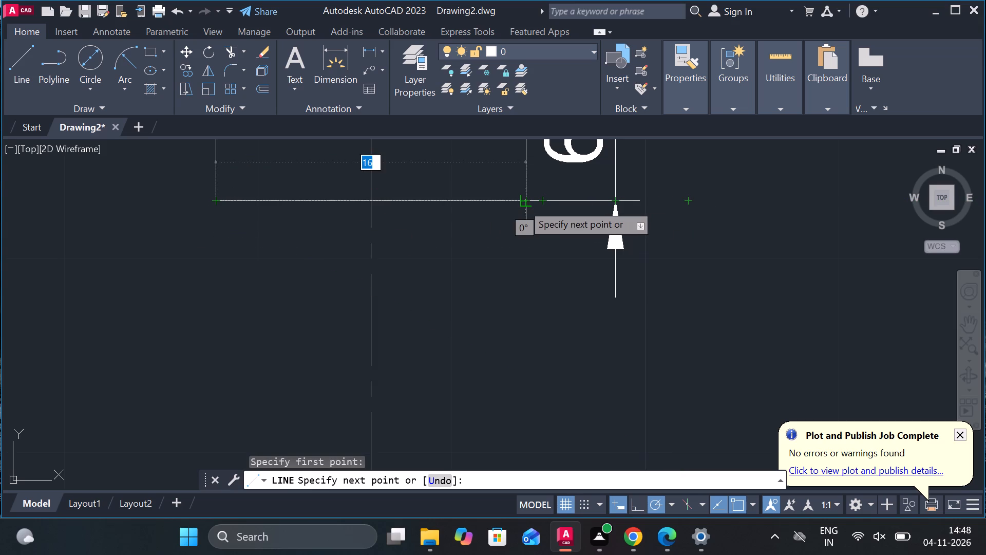
left_click(522, 203)
key("Escape")
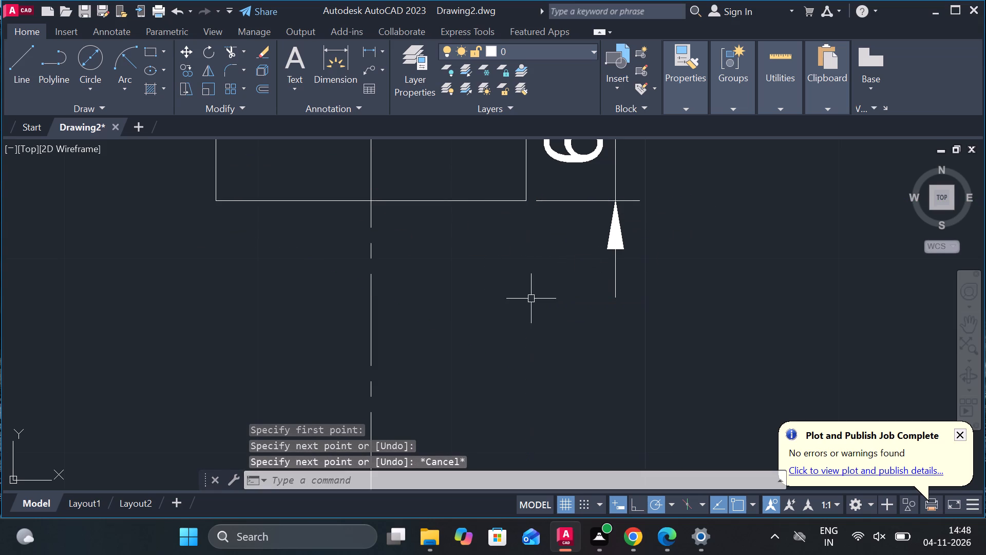
Draw the shank's right half from the head's bottom centre: 25 down the centreline, 4 right, and straight up to the head's bottom line.
scroll(413, 246, "down", 2)
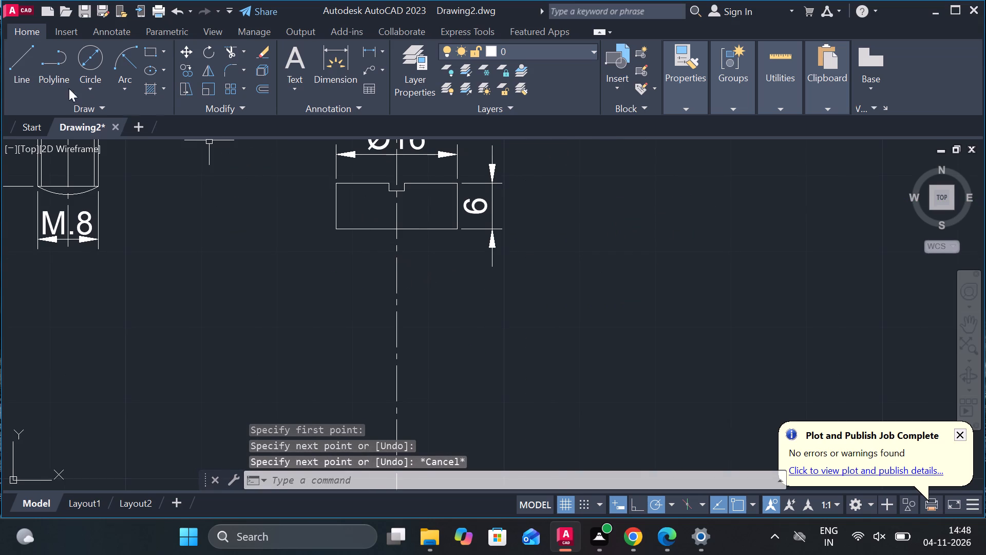
left_click(28, 73)
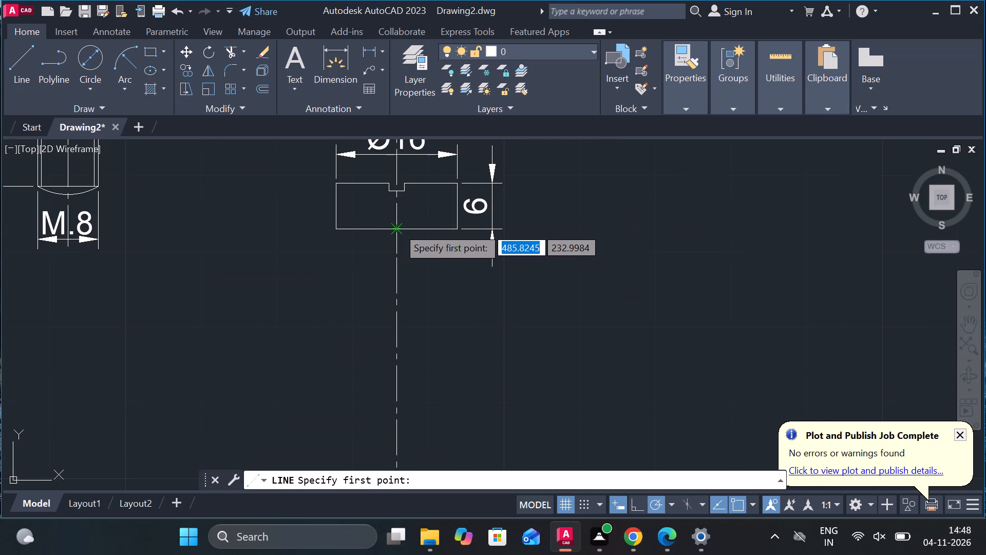
scroll(397, 227, "up", 3)
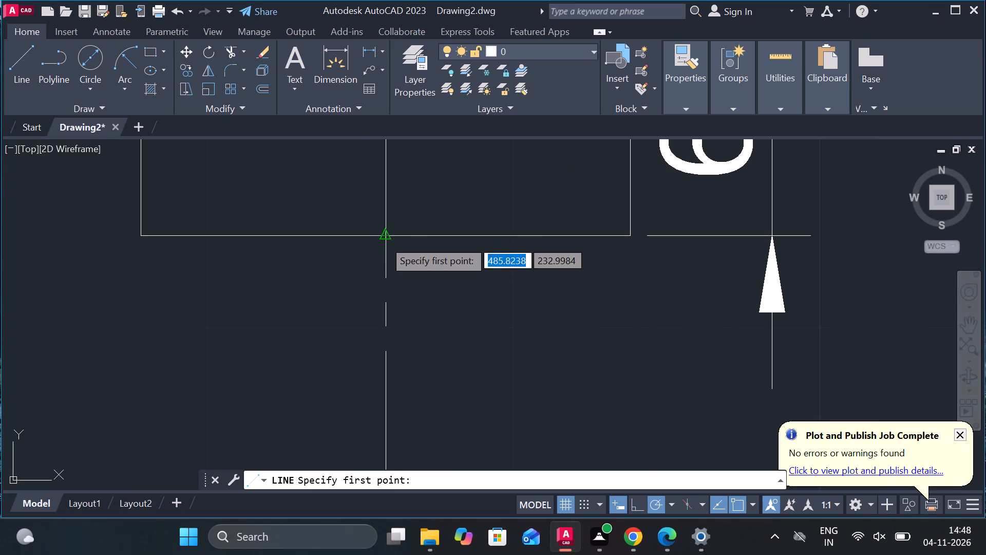
left_click(384, 240)
scroll(386, 398, "down", 4)
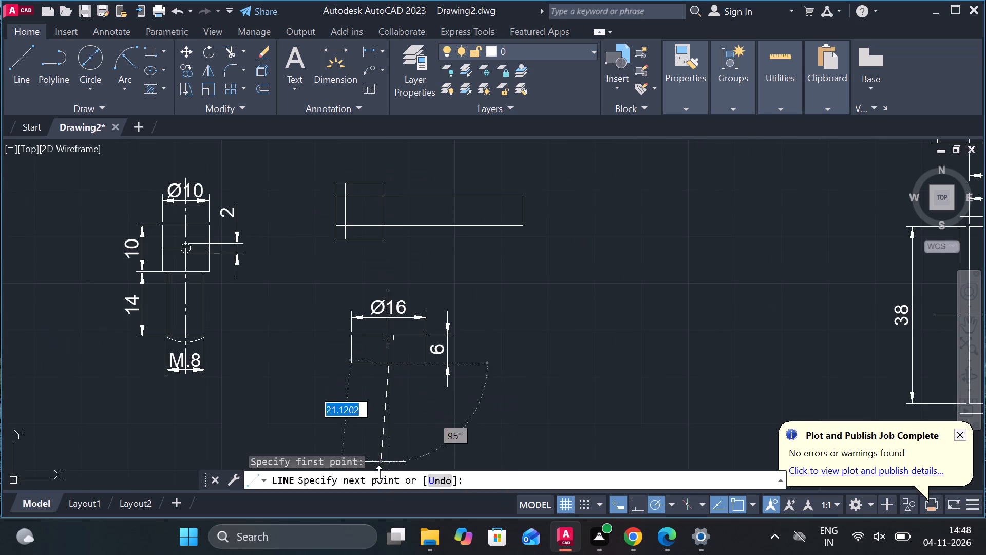
scroll(436, 342, "down", 4)
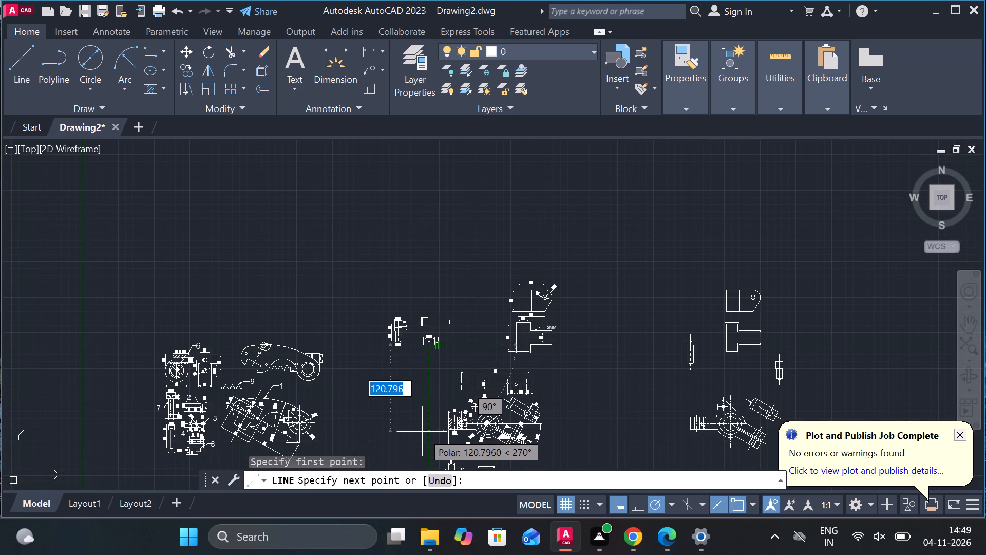
type("25")
key("Return")
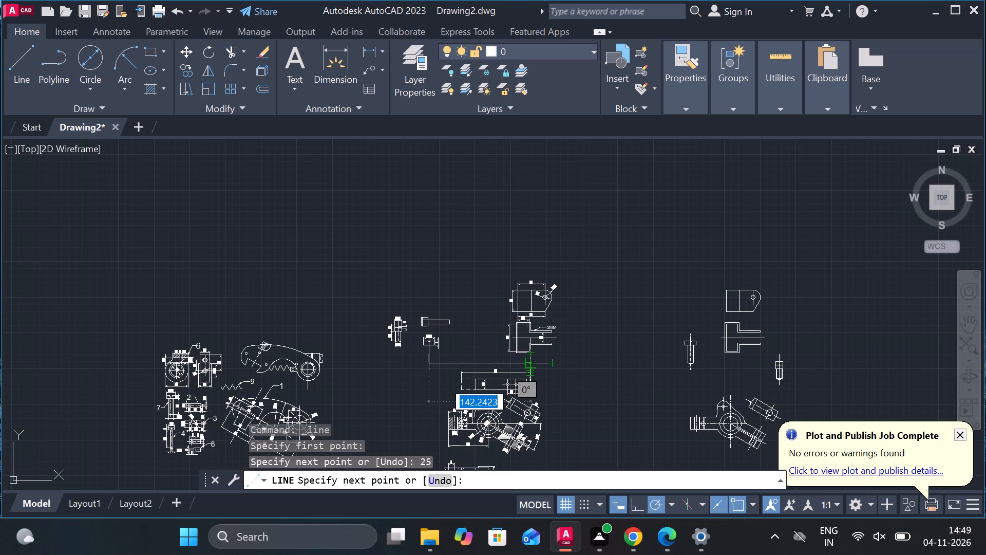
key("4")
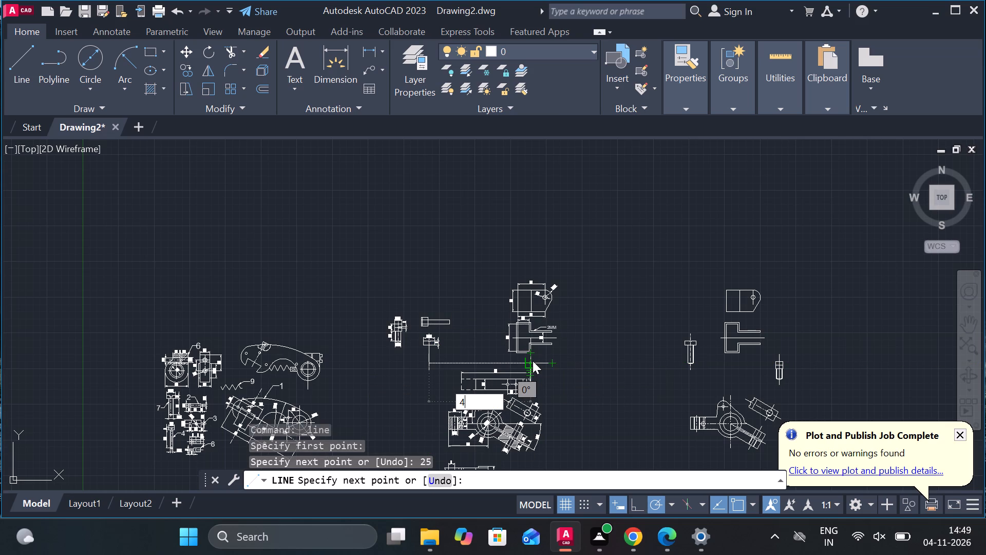
key("Return")
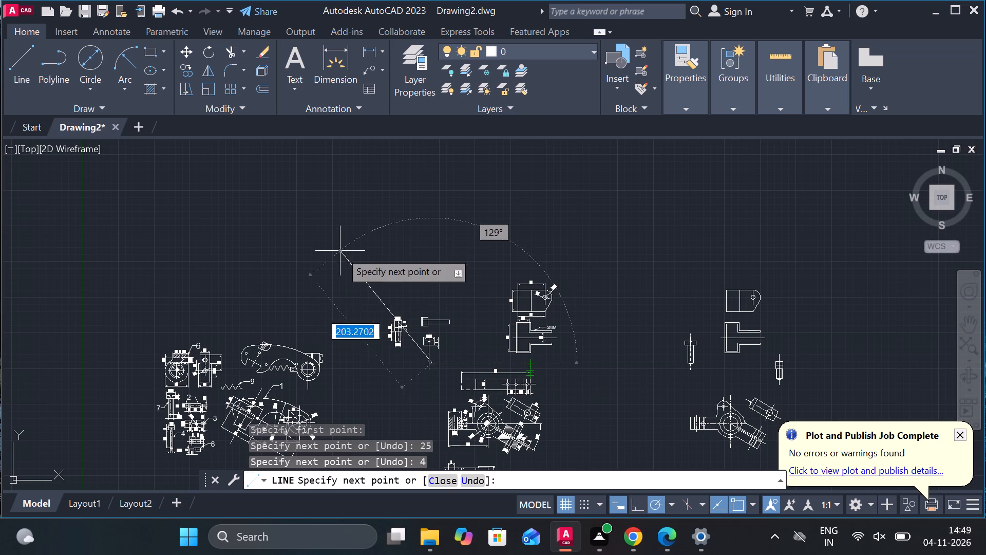
scroll(430, 307, "up", 4)
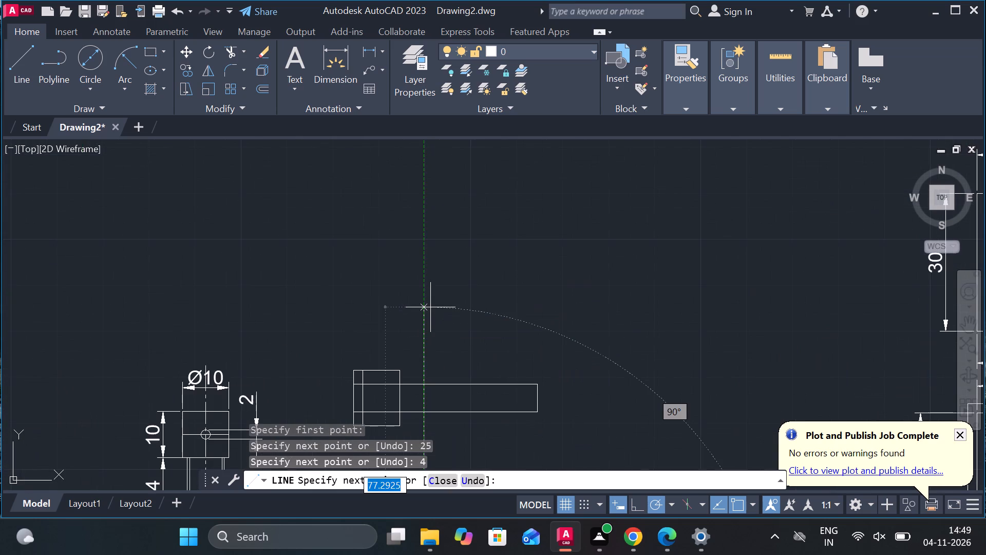
scroll(430, 307, "down", 4)
scroll(426, 415, "up", 4)
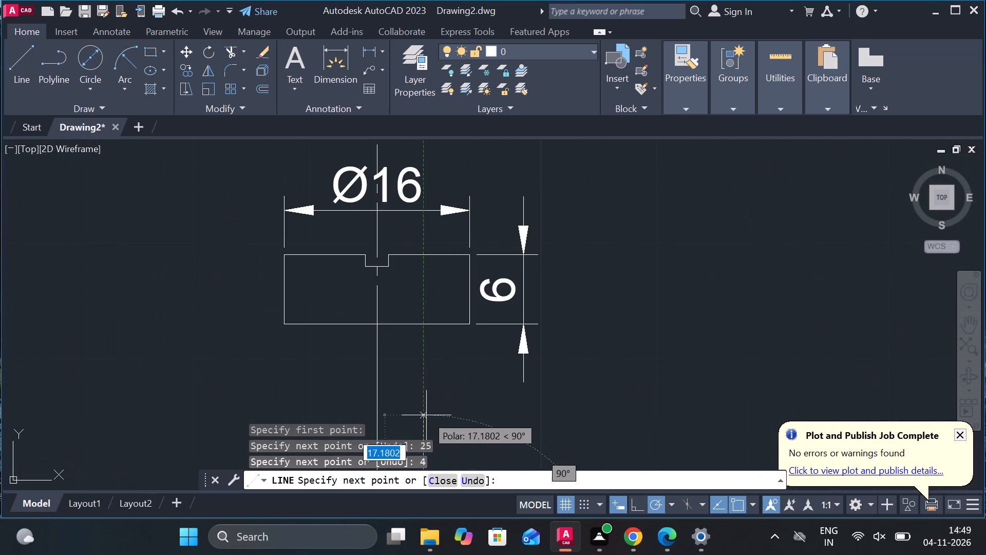
left_click(423, 321)
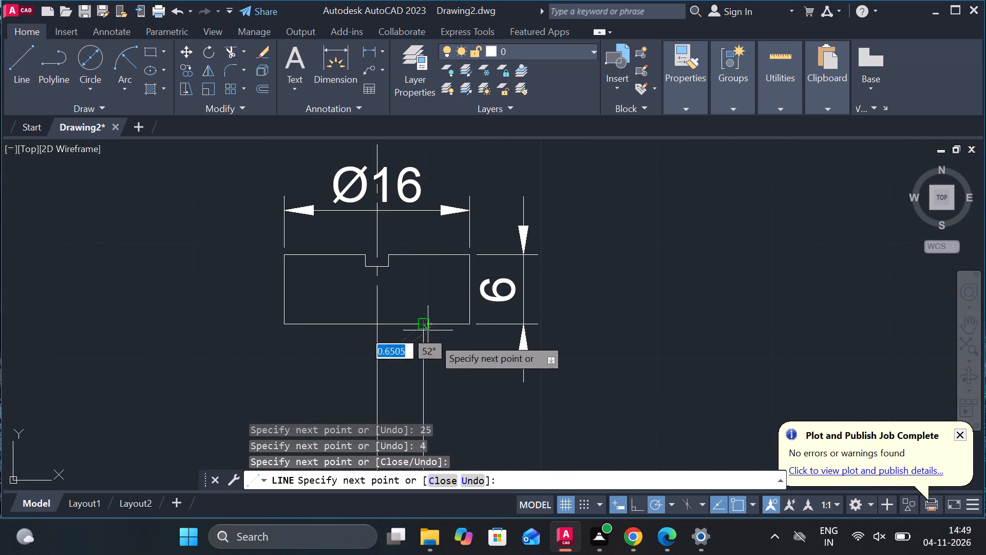
key("Escape")
Mirror the shank's right side line and short bottom line about the centreline, keeping the source objects.
scroll(492, 355, "down", 2)
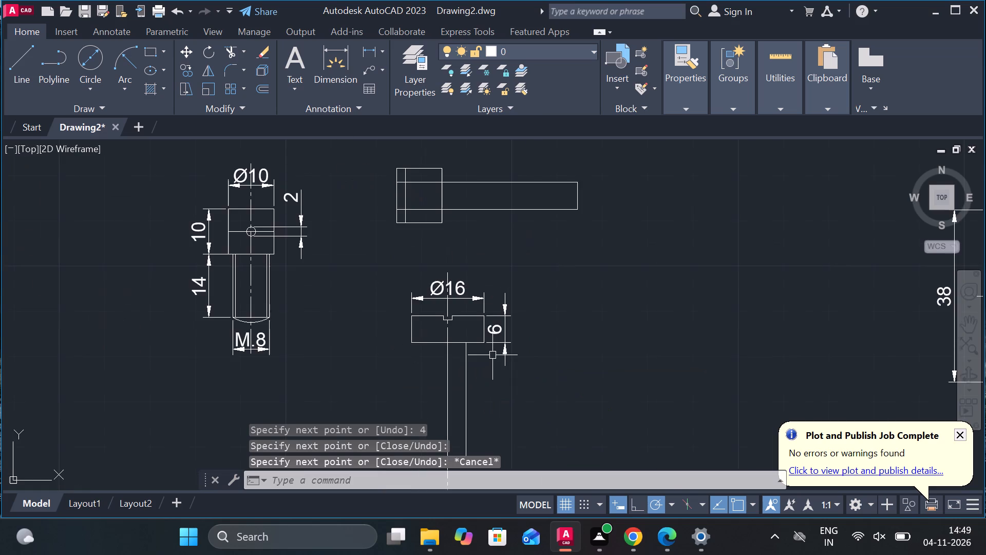
scroll(492, 355, "down", 2)
left_click(481, 392)
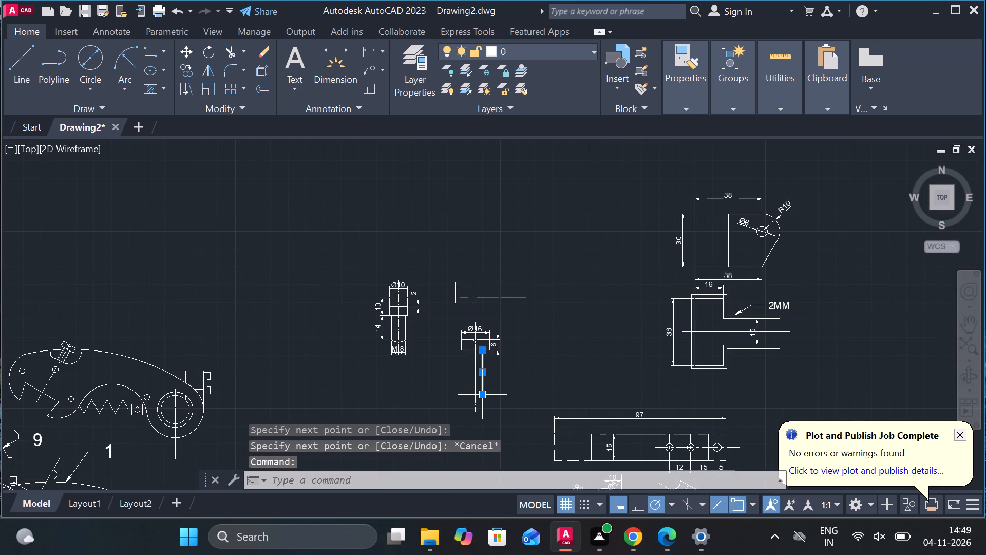
scroll(483, 400, "up", 4)
scroll(523, 413, "up", 4)
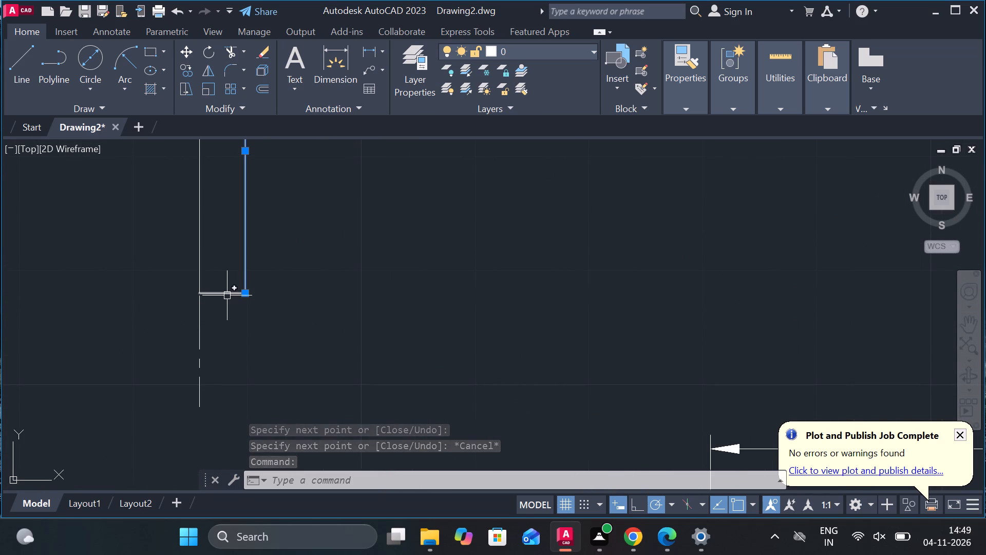
left_click(227, 295)
left_click(206, 68)
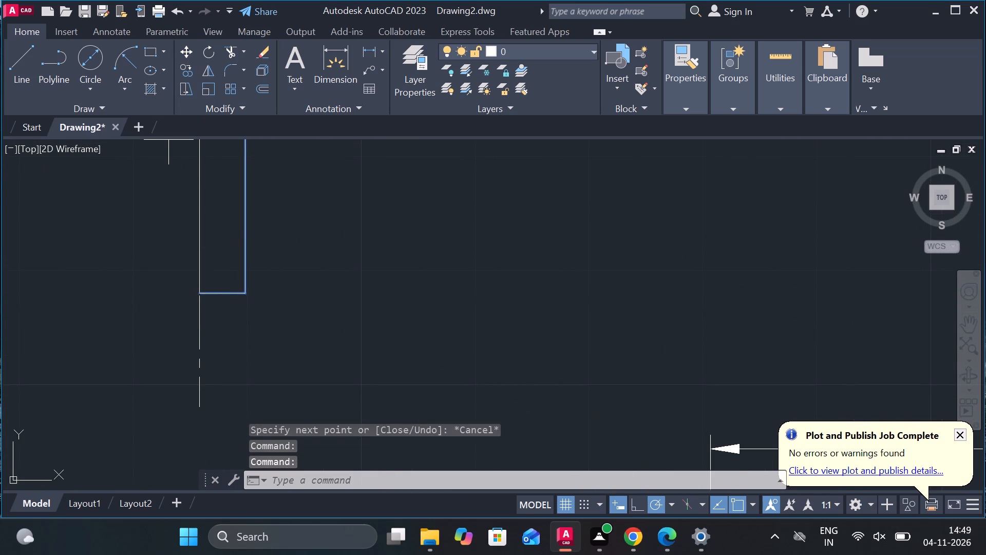
left_click(197, 294)
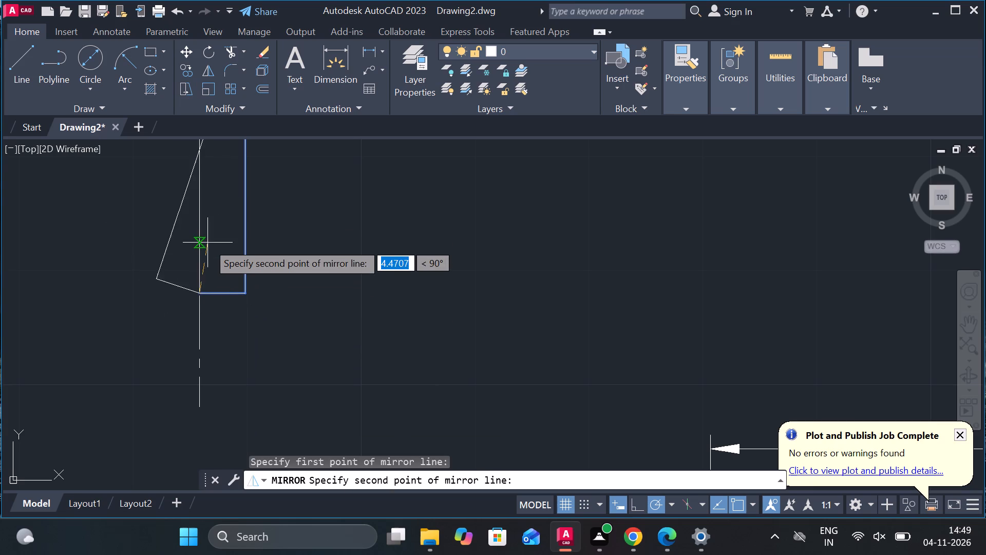
scroll(207, 243, "down", 3)
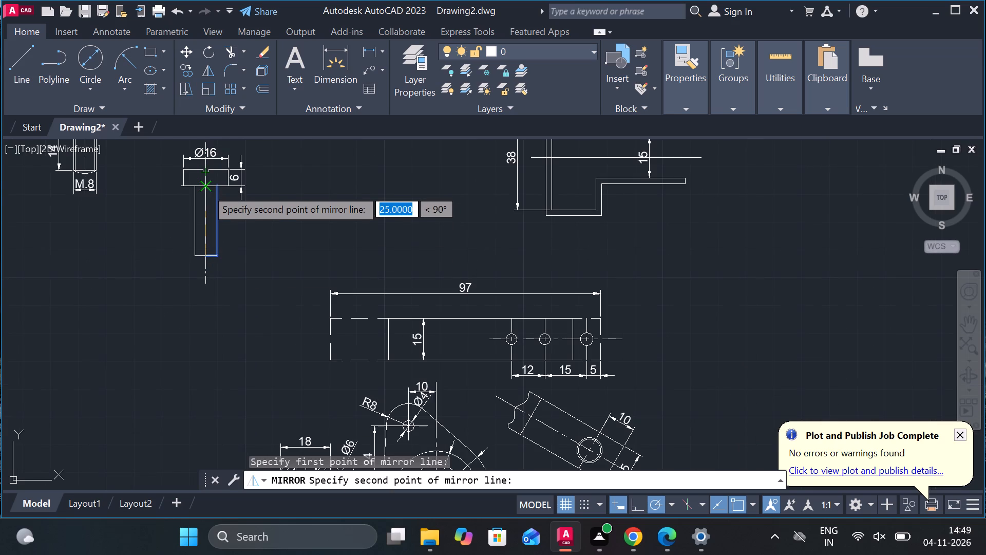
left_click(206, 189)
left_click(248, 243)
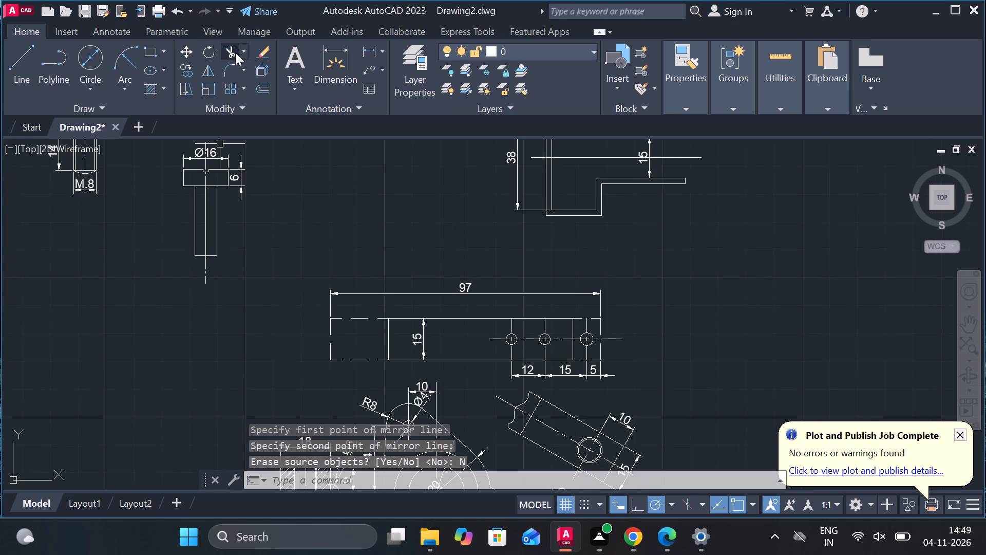
Draw a start-end-radius arc of radius 8 across the shank's lower end, between its two bottom corners.
left_click(93, 65)
left_click(134, 58)
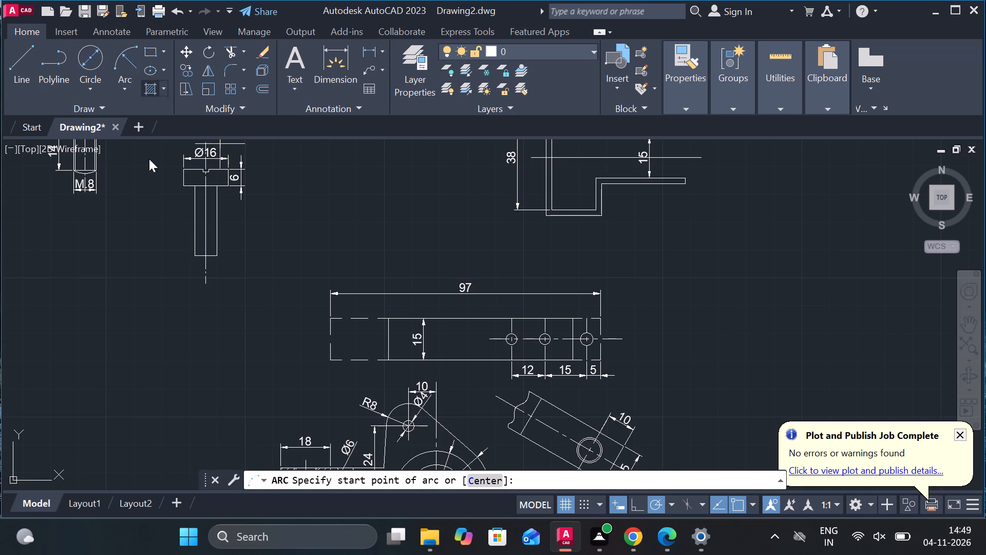
left_click(195, 256)
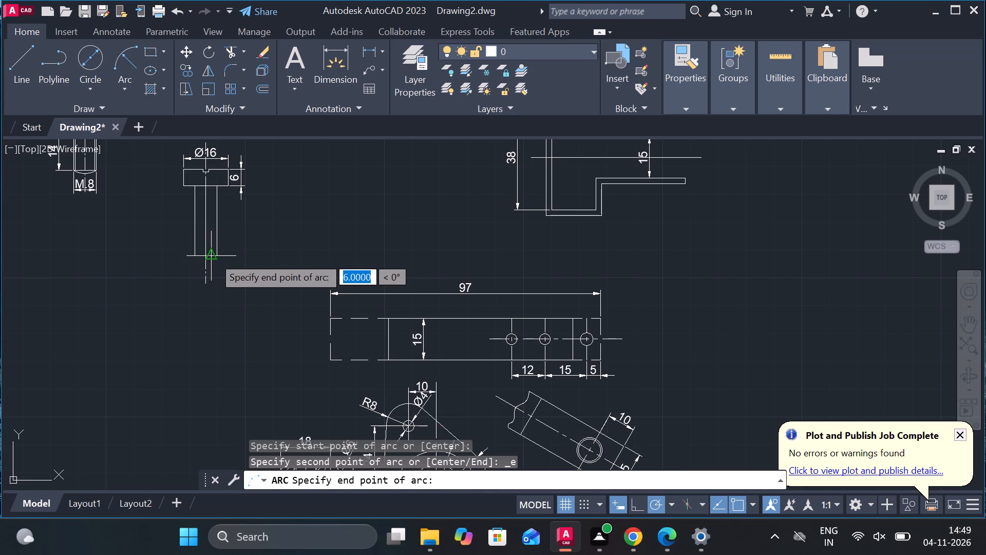
left_click(216, 256)
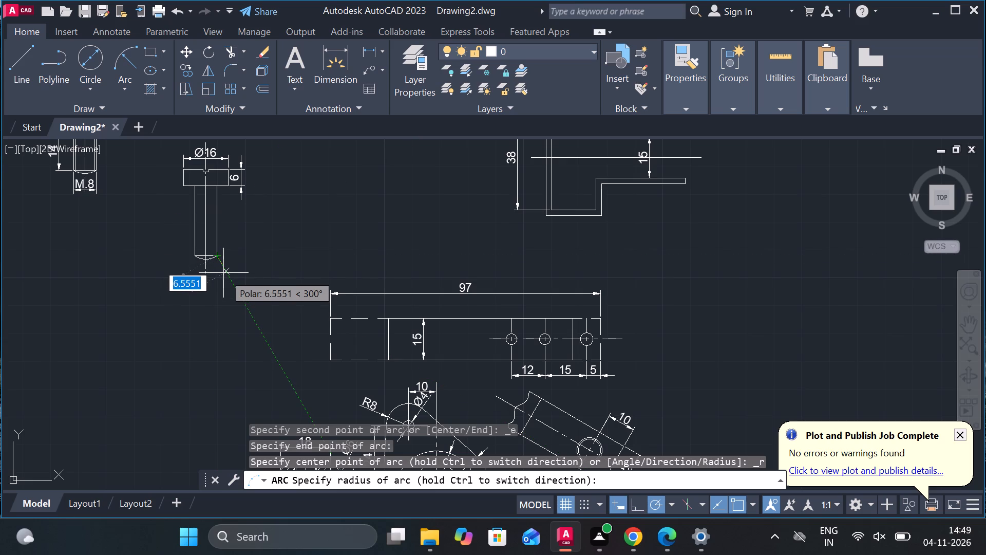
key("8")
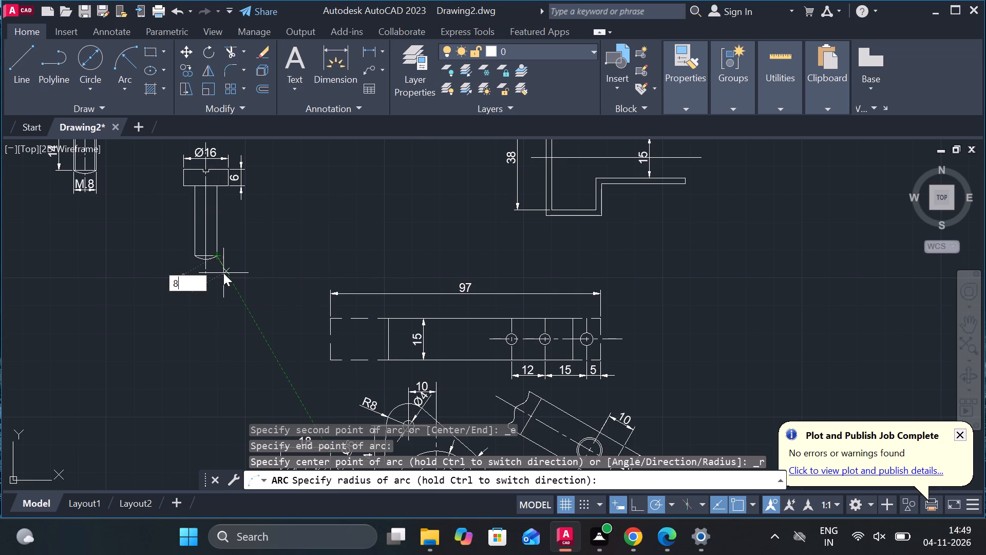
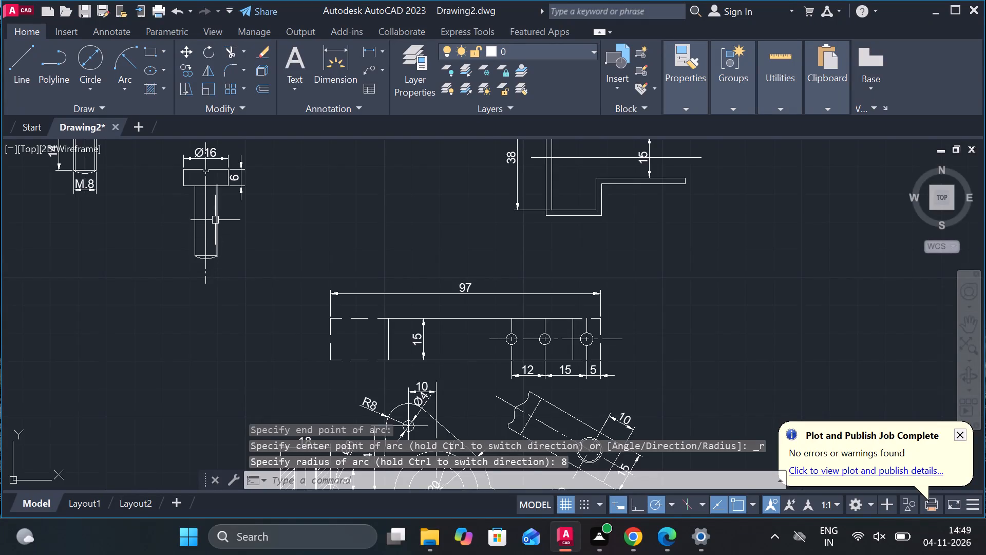
Copy the long vertical edge of the Ø16-head screw's shank 0.5 inward toward the centreline as a thread line.
scroll(216, 217, "up", 3)
left_click(216, 239)
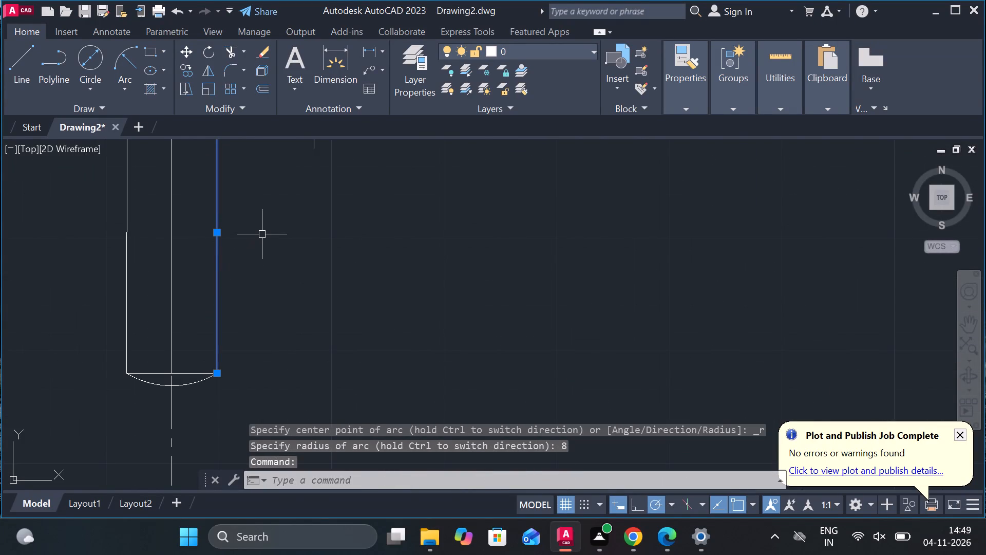
key("d")
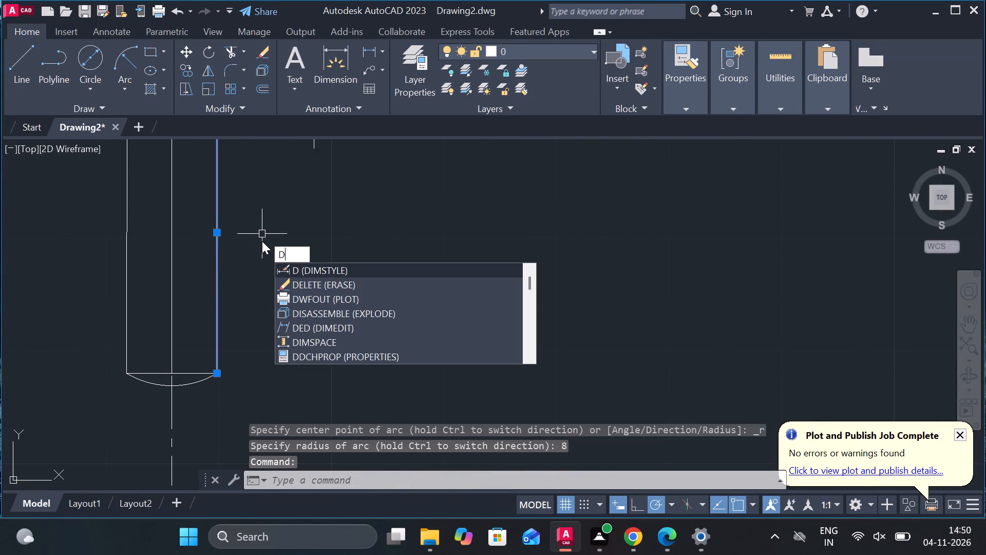
key("BackSpace")
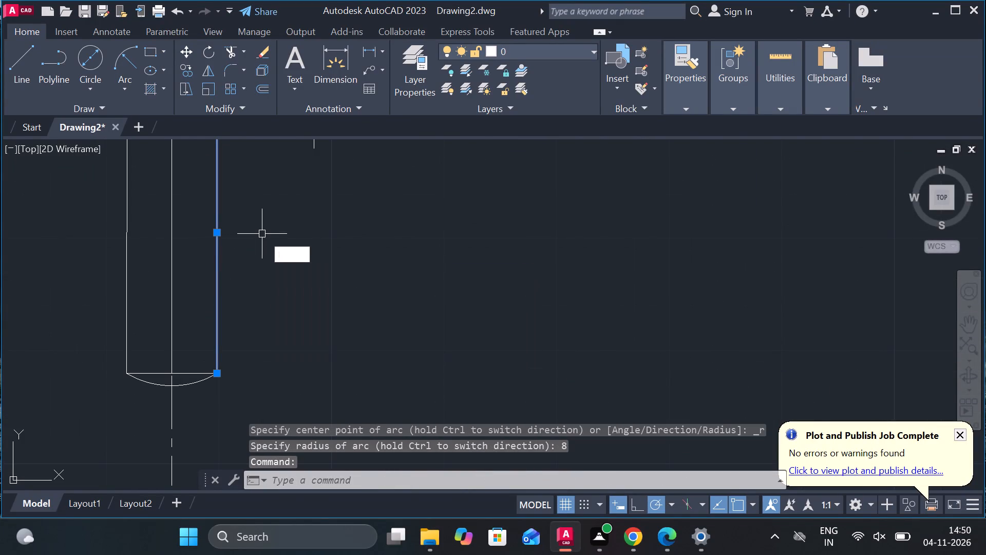
key("d")
key("BackSpace")
type("CO")
key("Return")
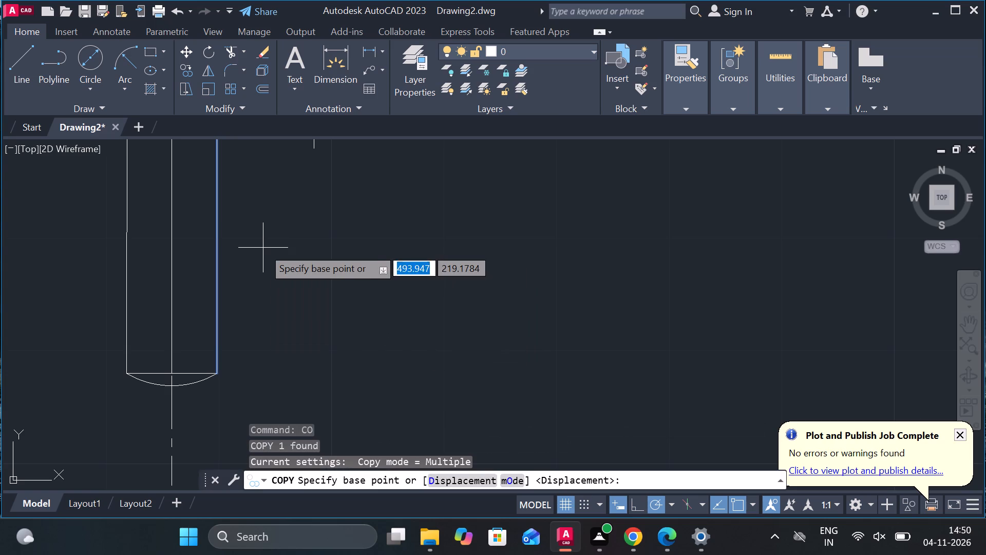
left_click(217, 235)
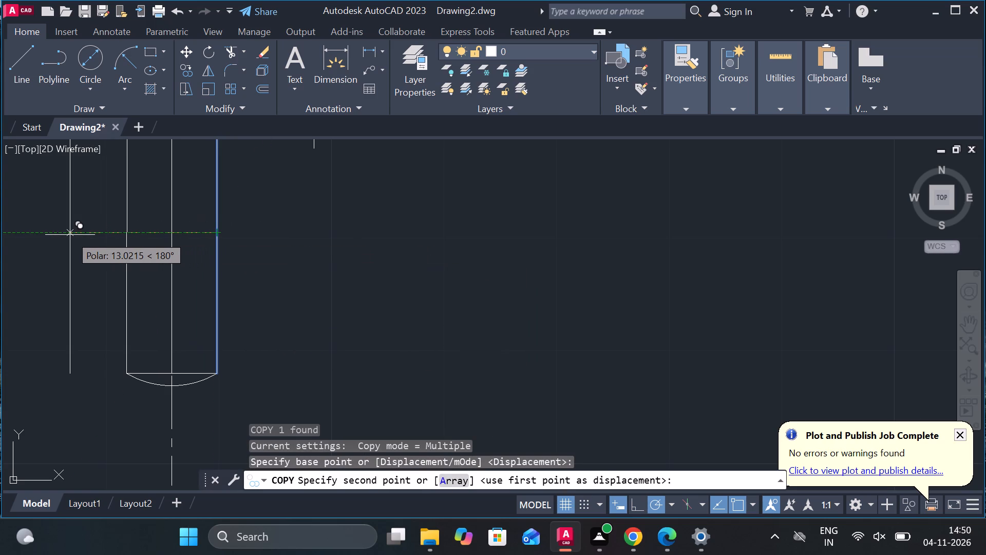
type(".5")
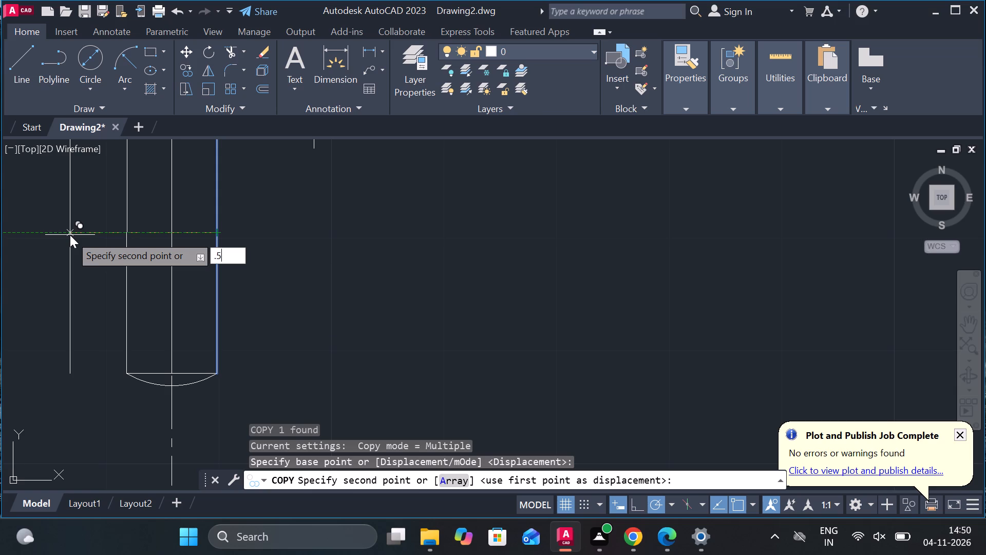
key("Return")
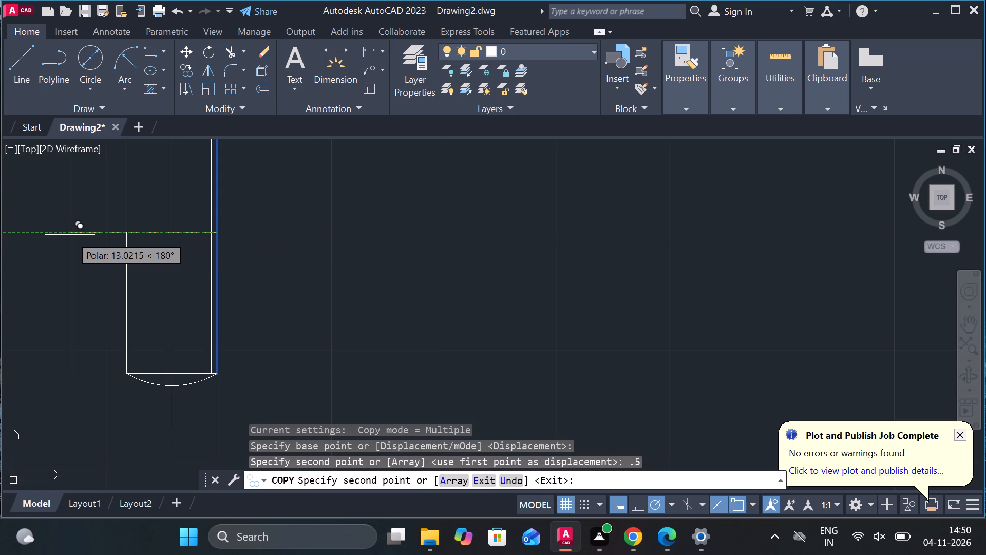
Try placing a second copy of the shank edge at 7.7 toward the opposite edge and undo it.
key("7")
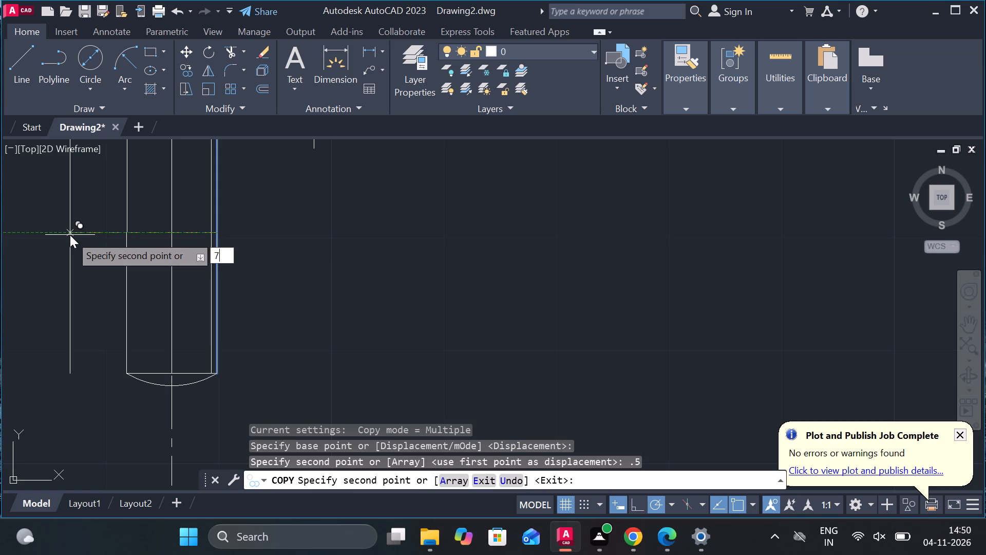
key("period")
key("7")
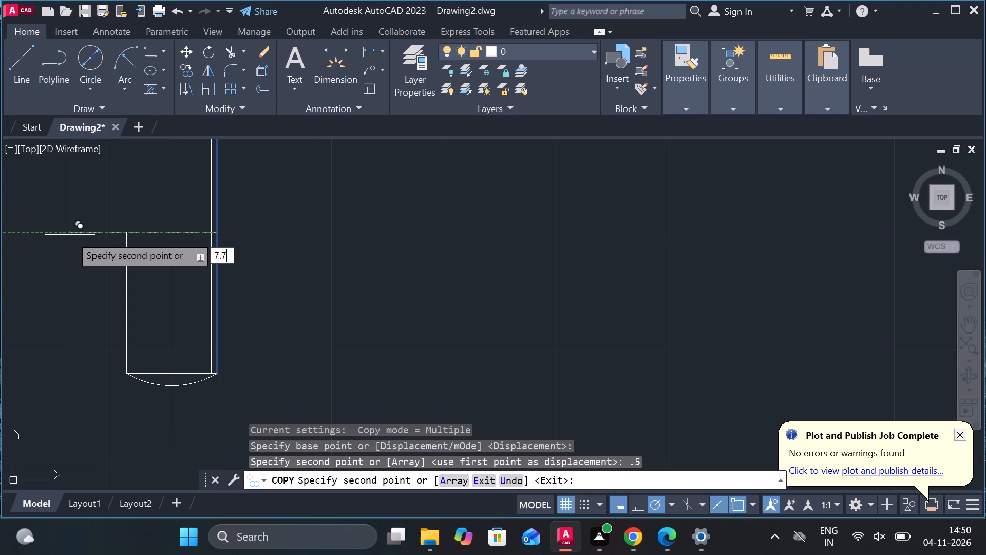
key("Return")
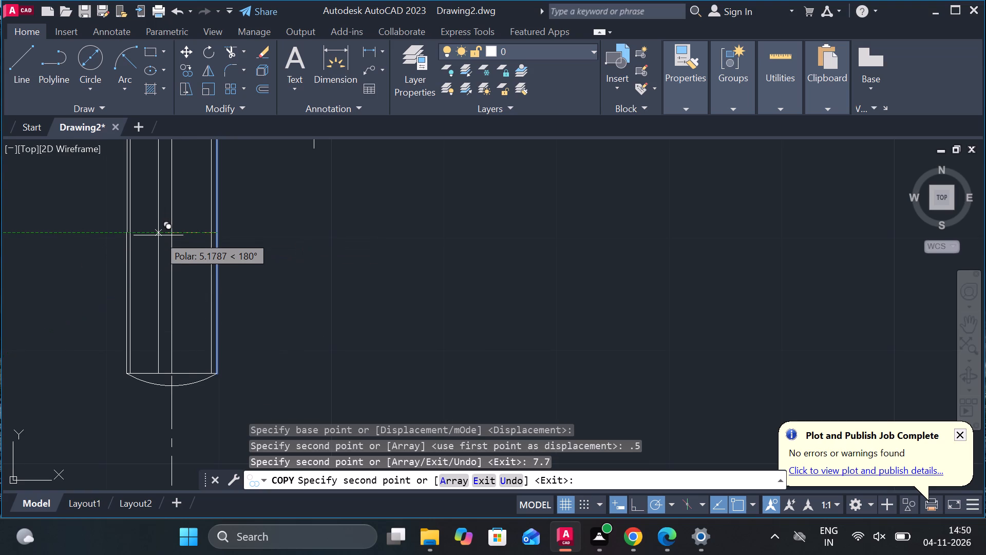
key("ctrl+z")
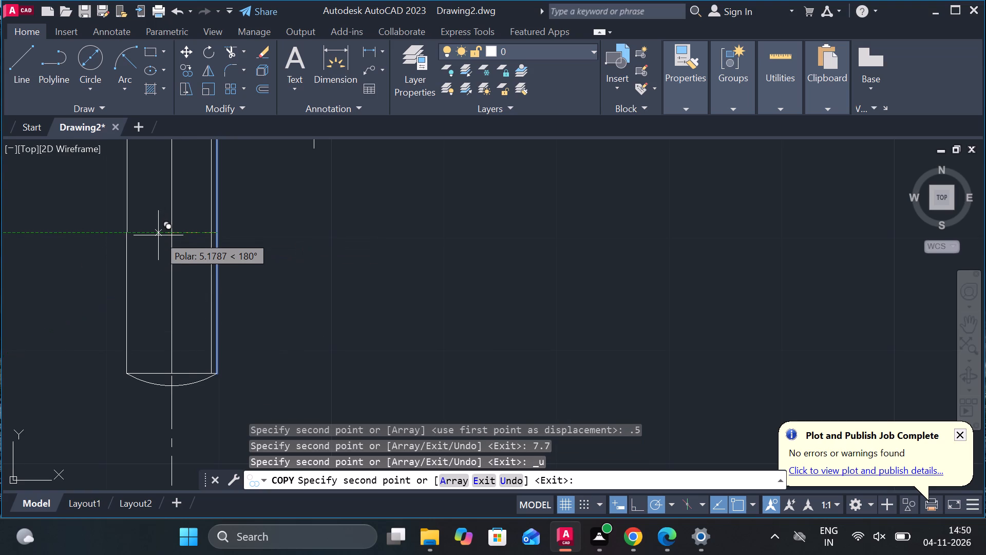
Place the second copy of the shank edge 7.5 from the original, as the thread line beside the opposite edge.
type("7.5")
key("Return")
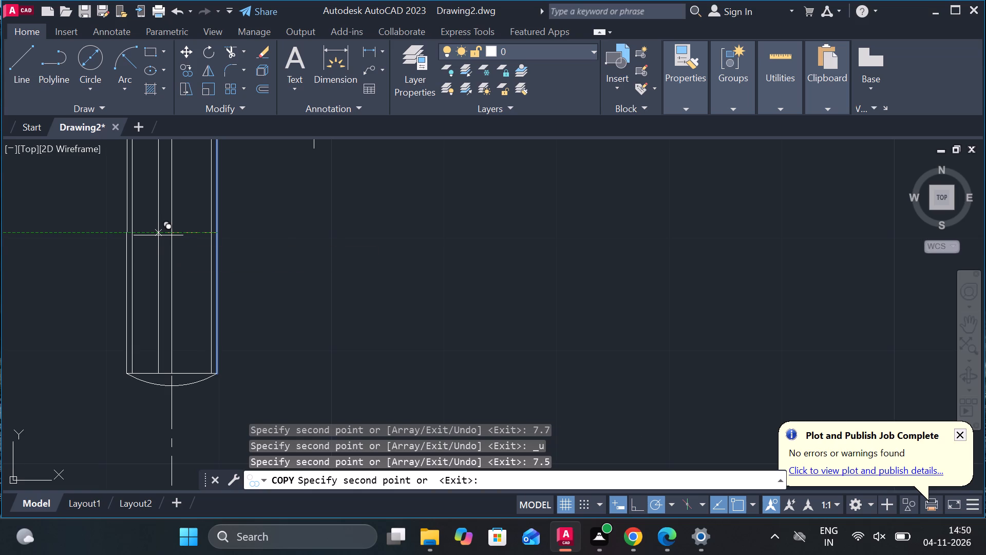
key("Escape")
Copy the complete Ø16-head screw with its dimensions to the undimensioned views, just below the existing screw there.
scroll(153, 253, "down", 3)
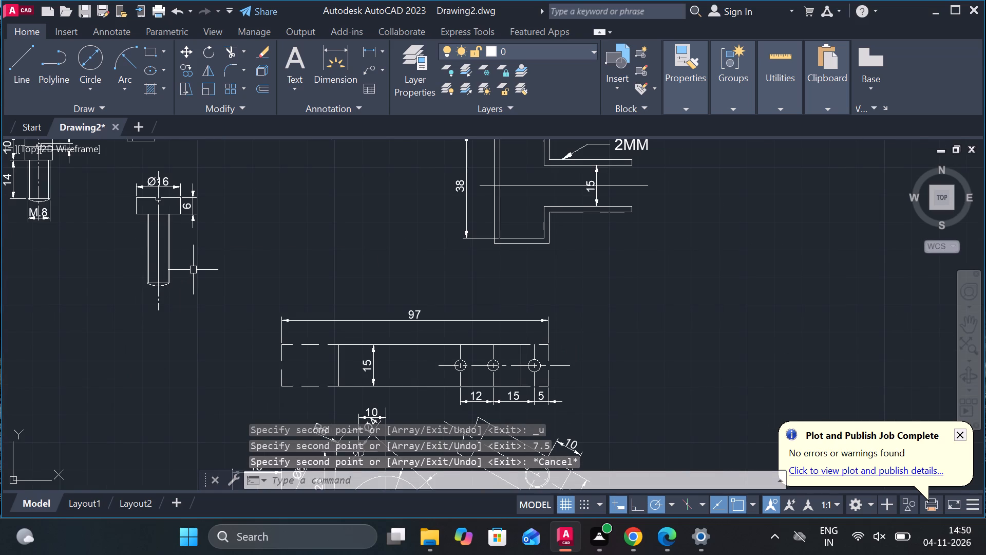
scroll(193, 269, "down", 1)
left_click(137, 200)
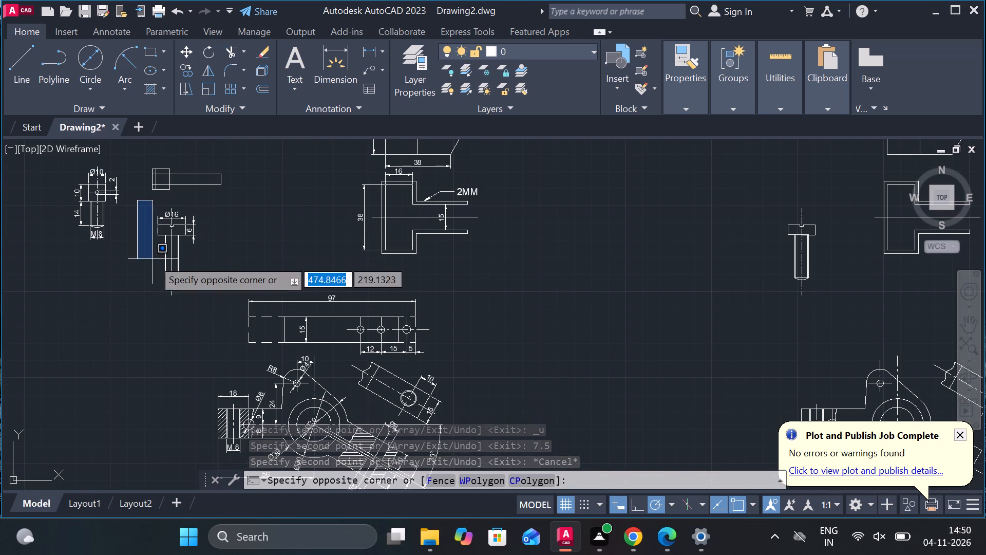
left_click(219, 303)
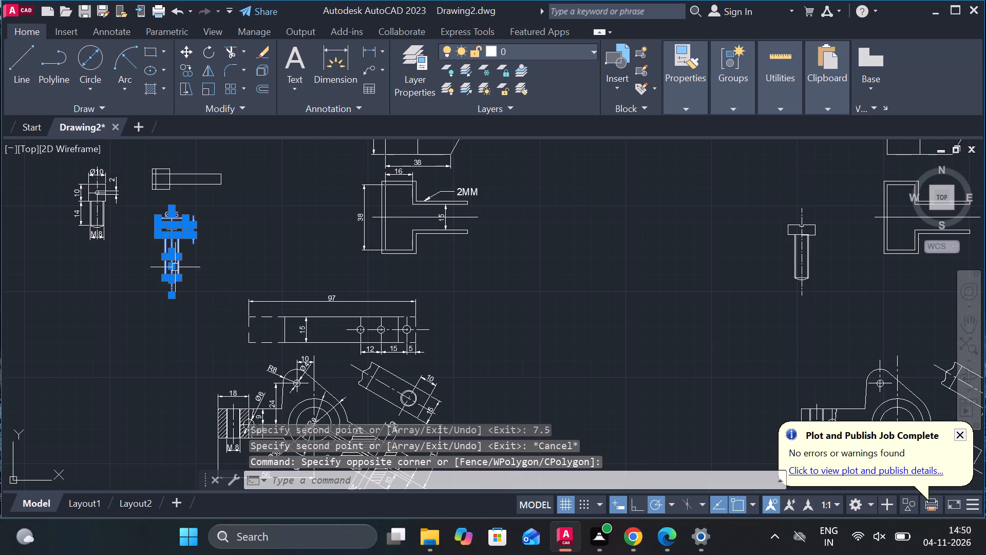
type("CO")
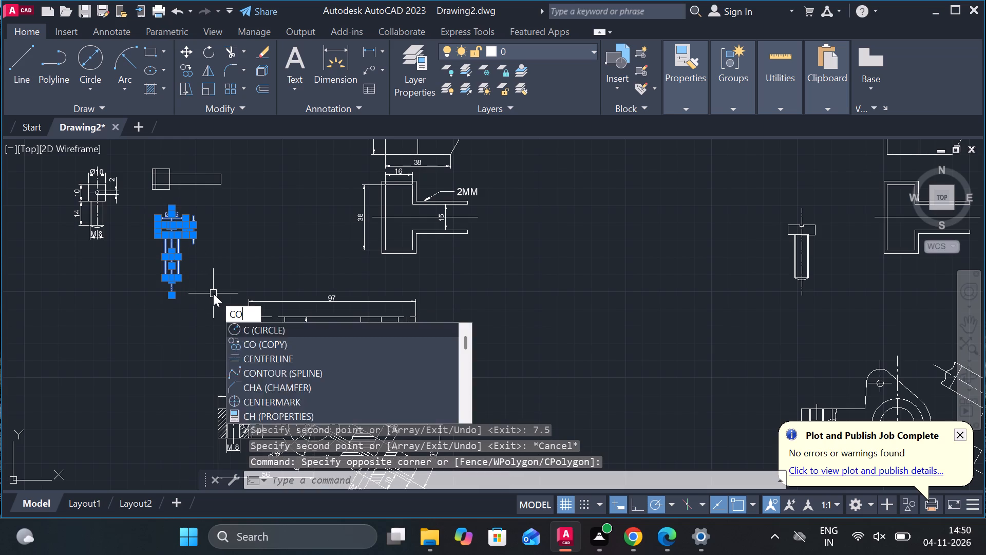
key("Return")
left_click(168, 260)
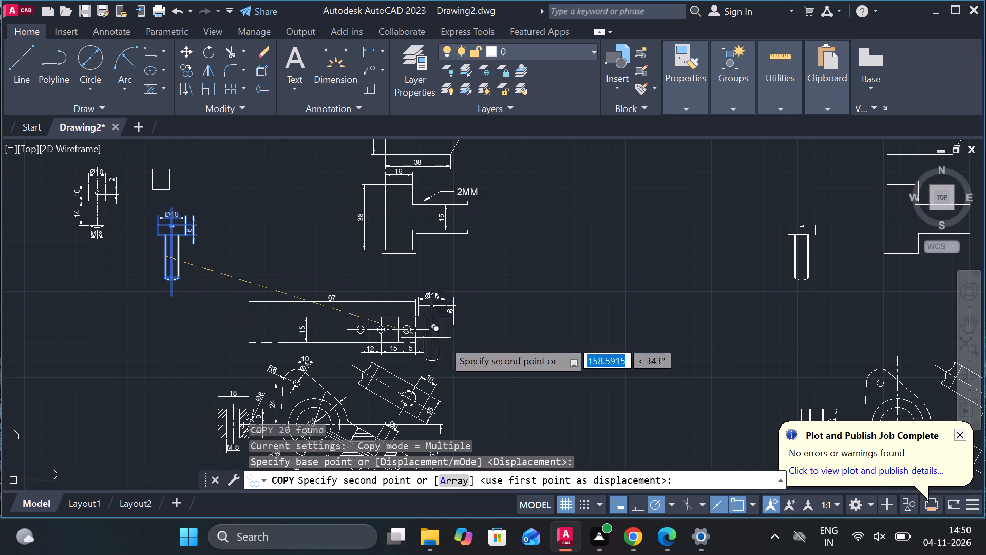
left_click(815, 351)
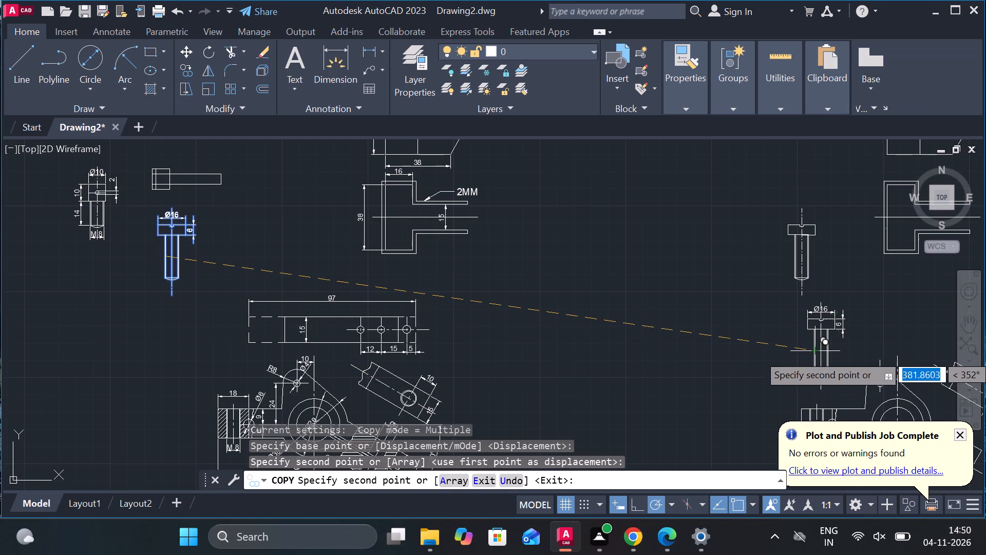
key("Escape")
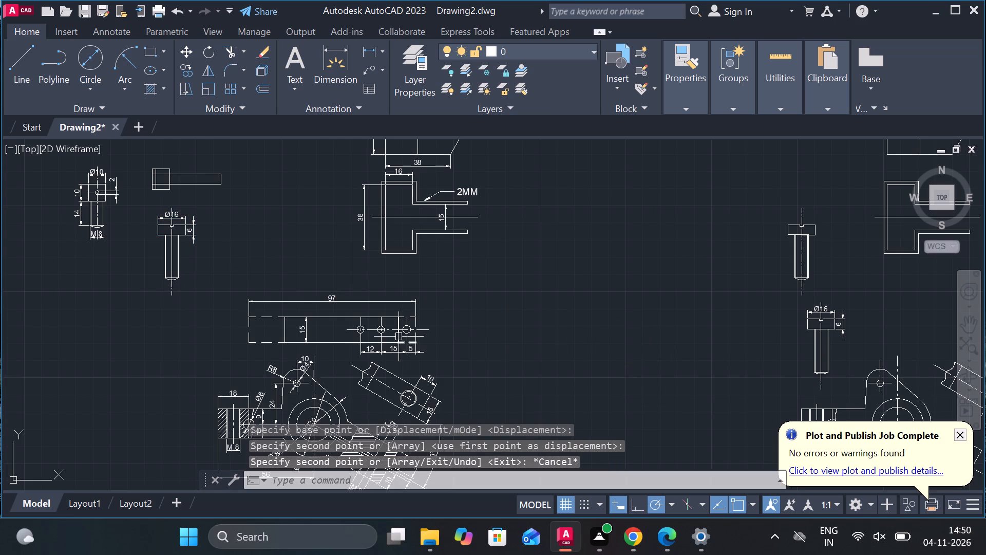
Add a vertical linear dimension for the original screw's shank length, from under the head to the shank's lower end.
scroll(200, 242, "up", 3)
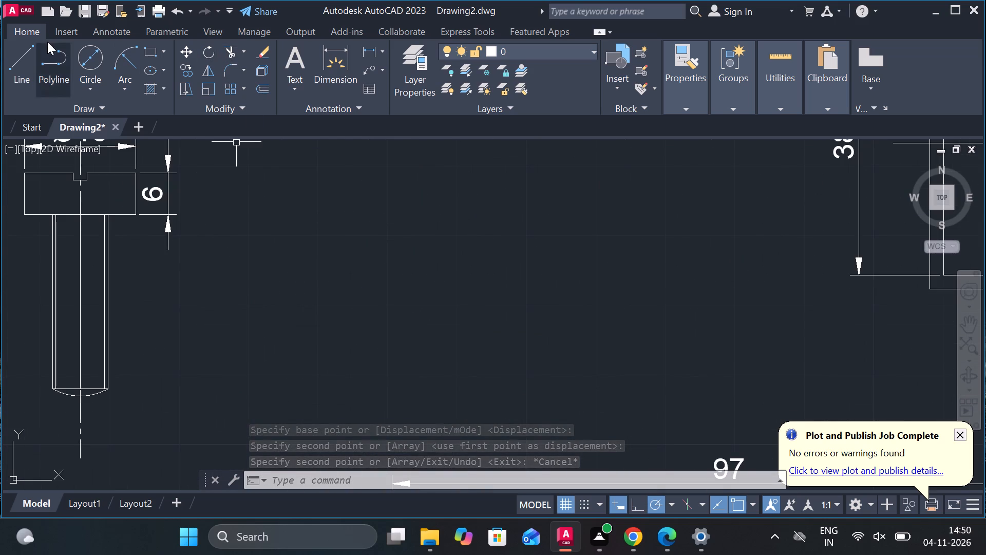
left_click(373, 52)
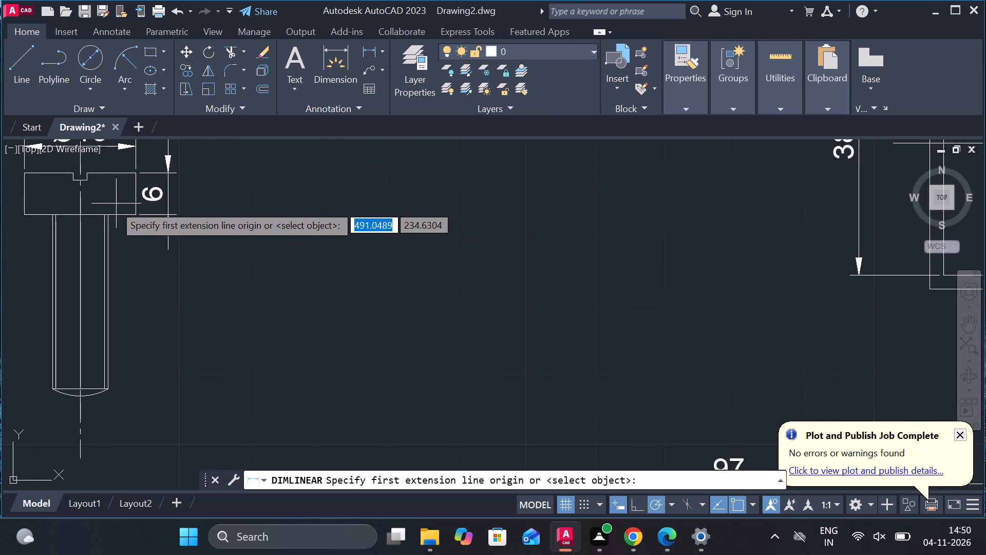
scroll(105, 214, "up", 2)
left_click(105, 214)
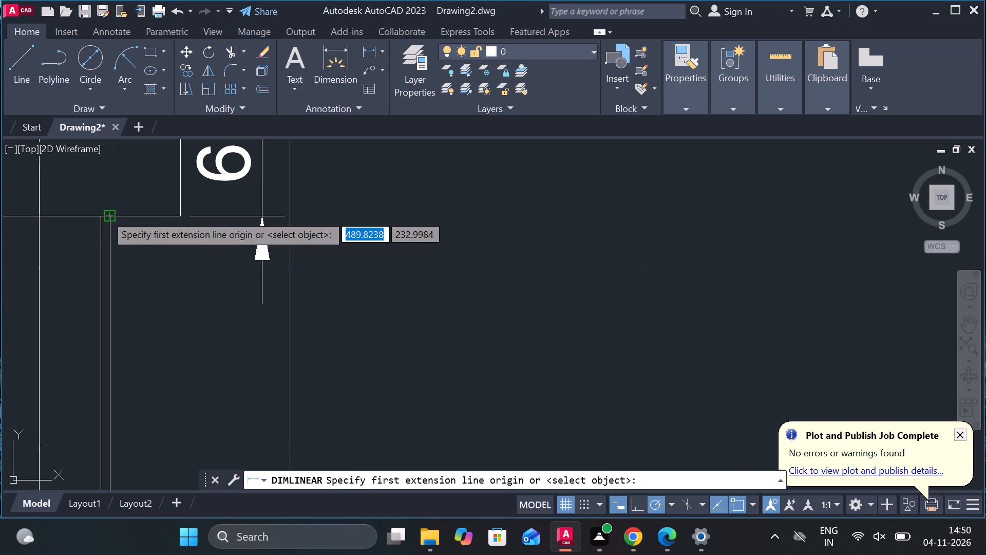
scroll(137, 342, "down", 4)
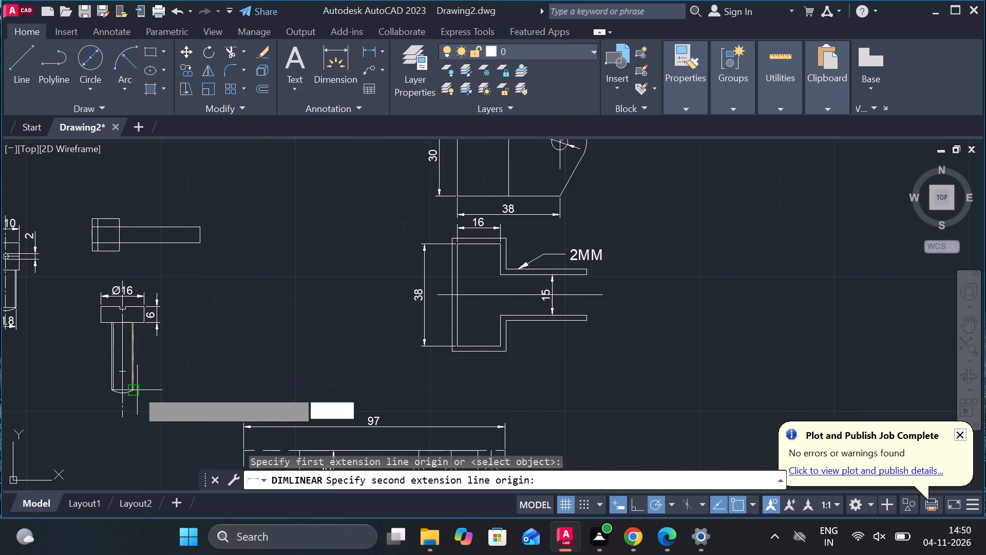
scroll(137, 390, "up", 4)
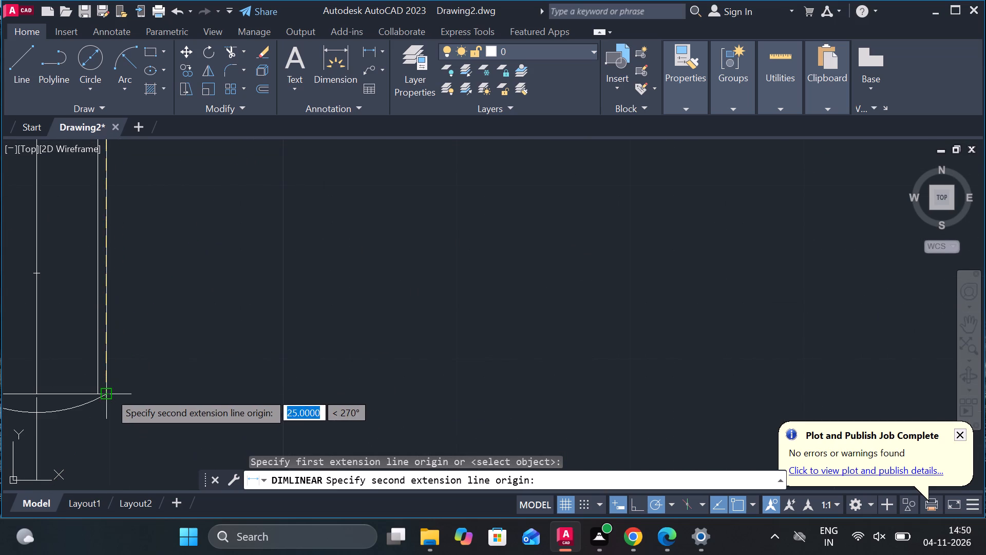
left_click(109, 392)
scroll(197, 371, "down", 2)
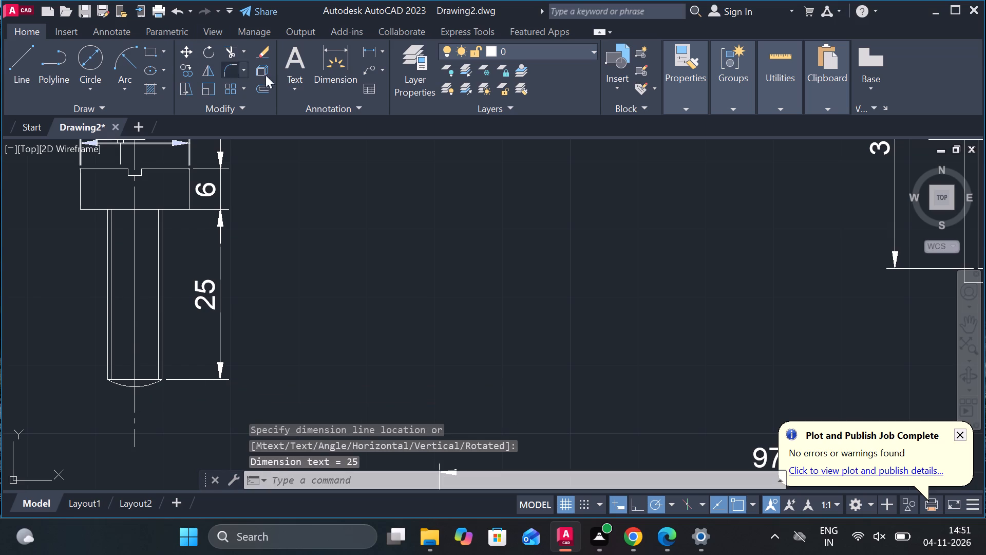
Add a horizontal linear dimension across the screw shank's outer edges, placed below its rounded end.
left_click(371, 51)
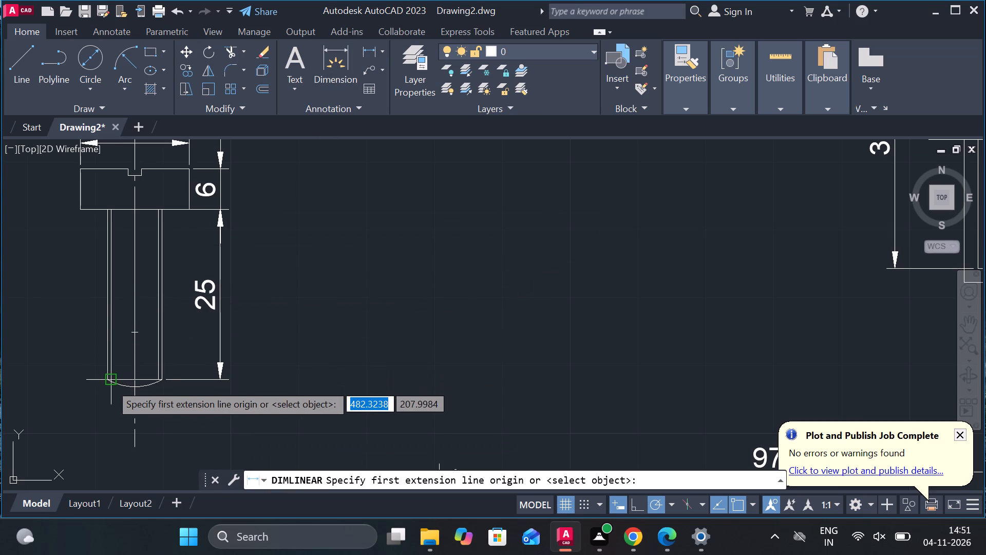
scroll(110, 383, "up", 3)
left_click(93, 375)
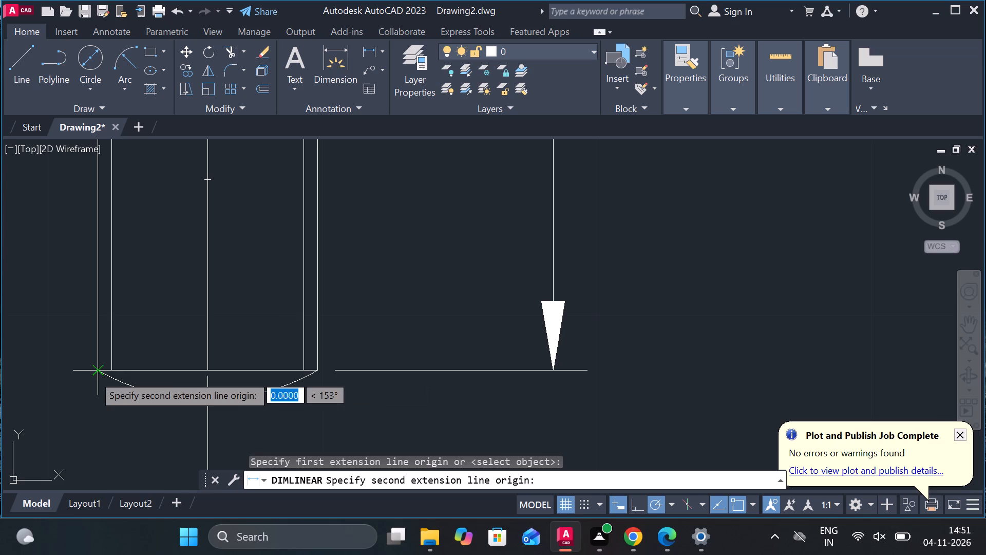
left_click(316, 372)
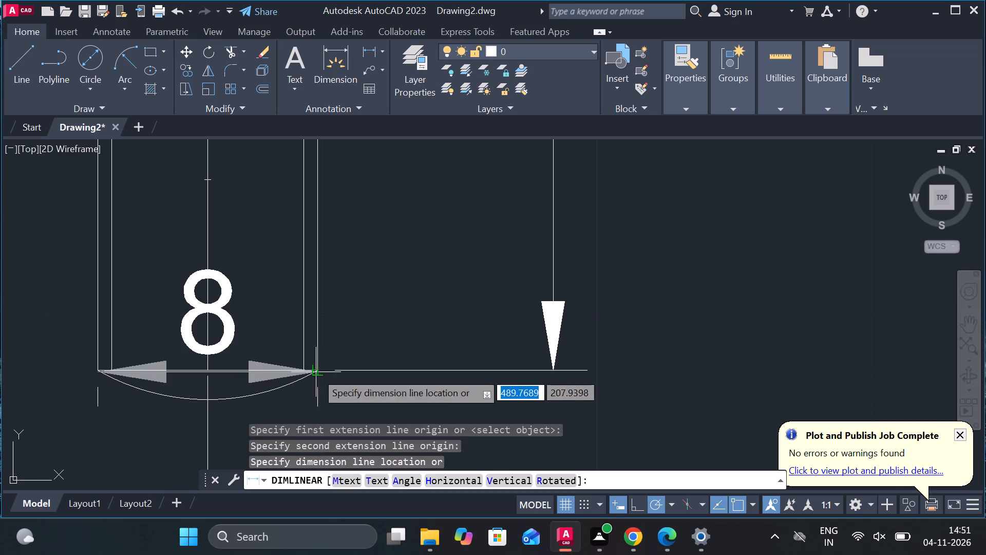
scroll(306, 390, "down", 3)
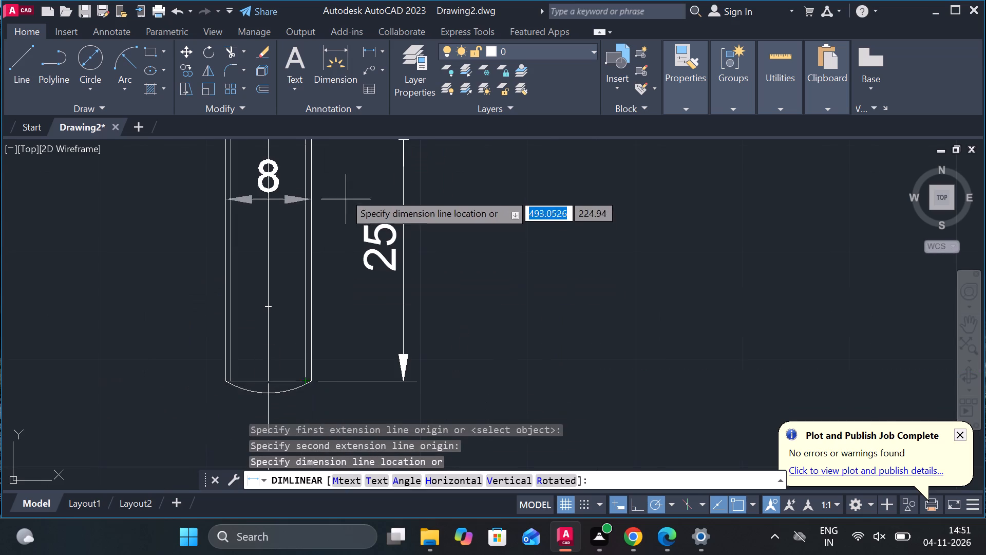
scroll(342, 200, "down", 3)
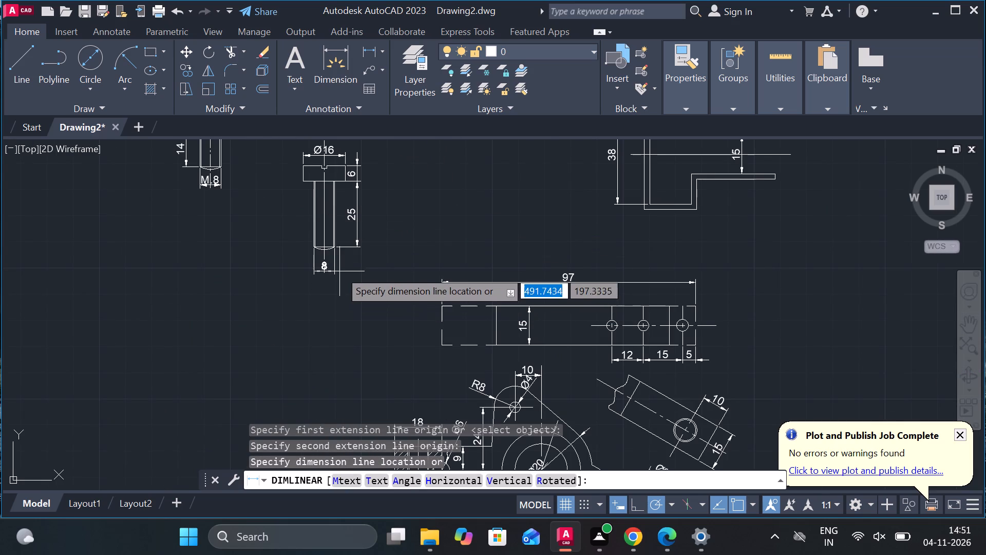
left_click(339, 266)
Change the shank diameter dimension text to M.8.
scroll(345, 282, "up", 2)
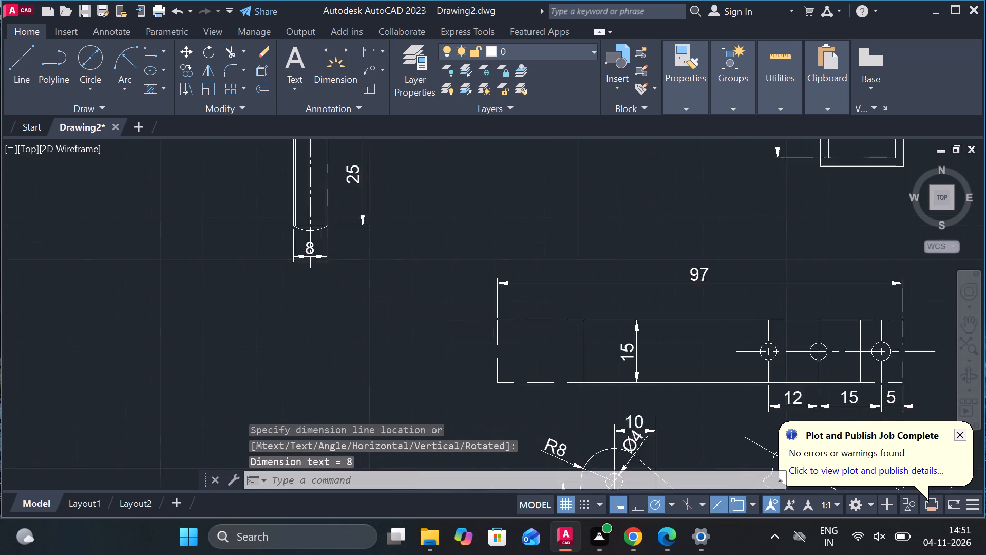
scroll(345, 282, "up", 1)
double_click(239, 194)
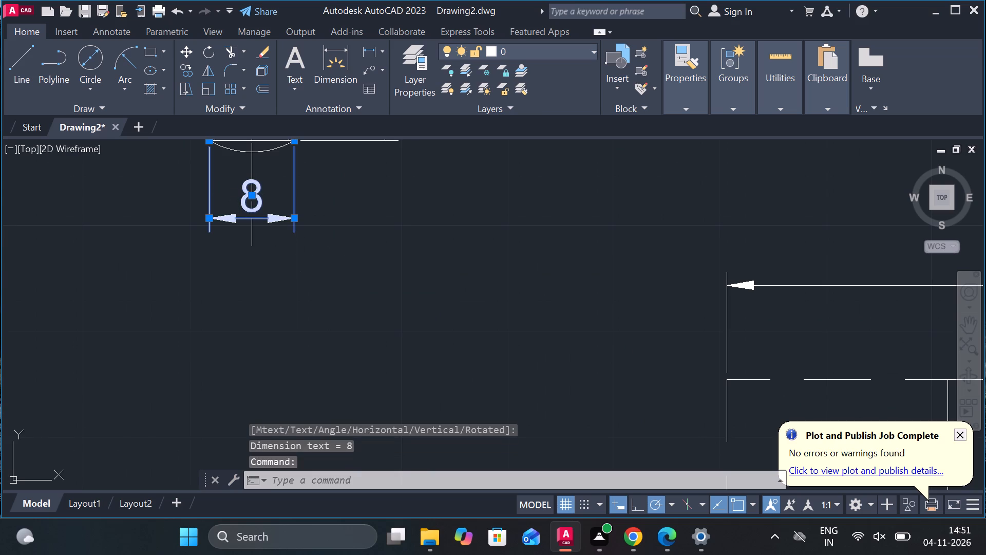
type("M.")
left_click(358, 219)
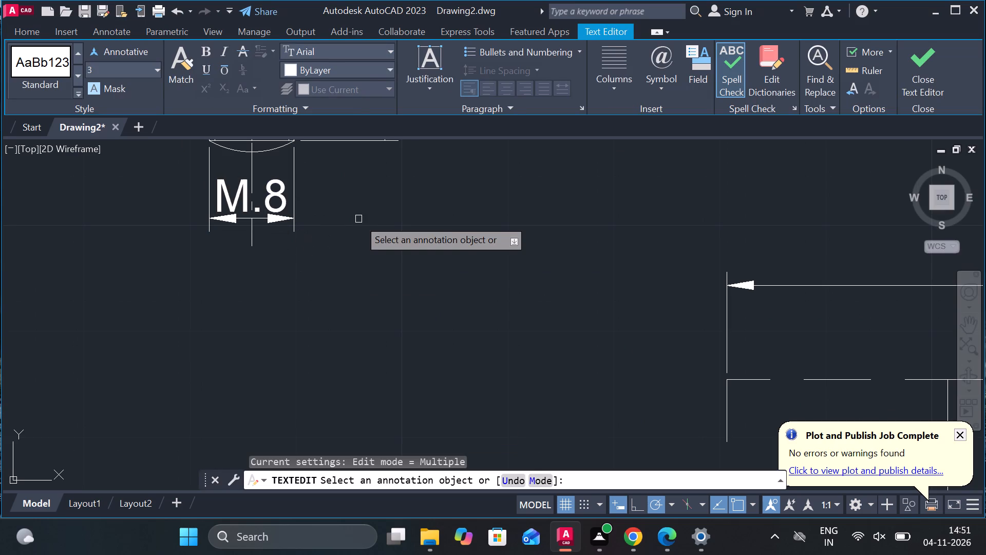
Delete the Ø16 head diameter and 6 head height dimensions from the copied screw among the undimensioned views.
scroll(354, 216, "down", 6)
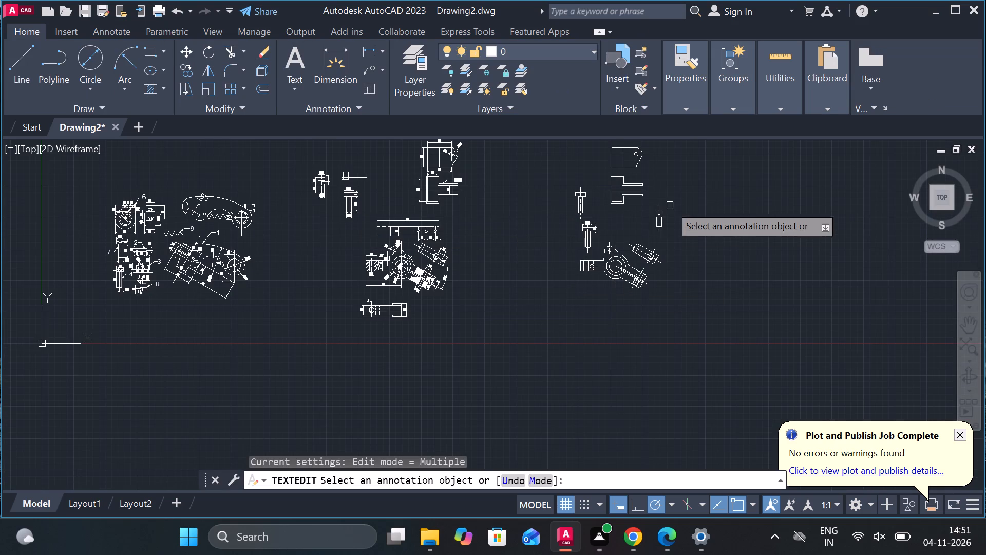
scroll(628, 221, "up", 5)
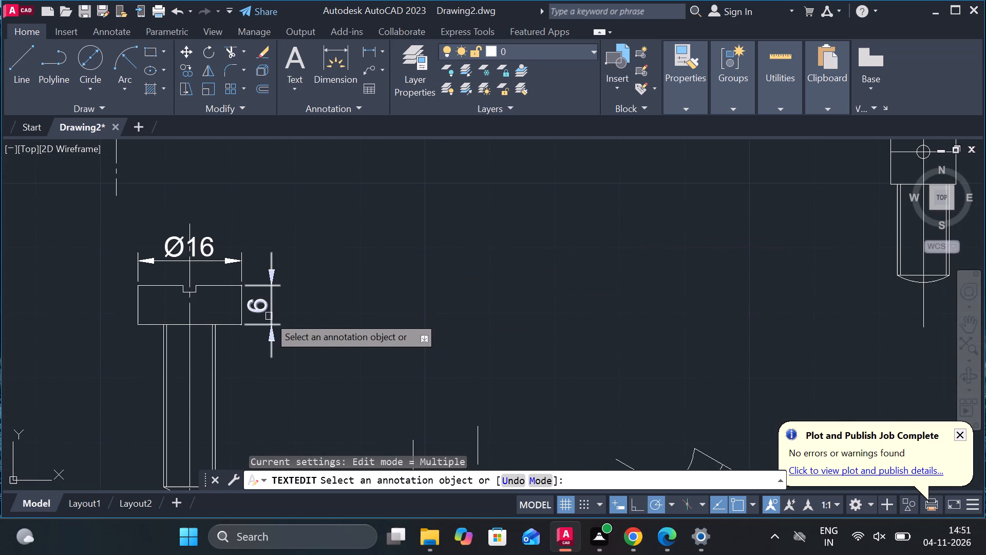
left_click(269, 316)
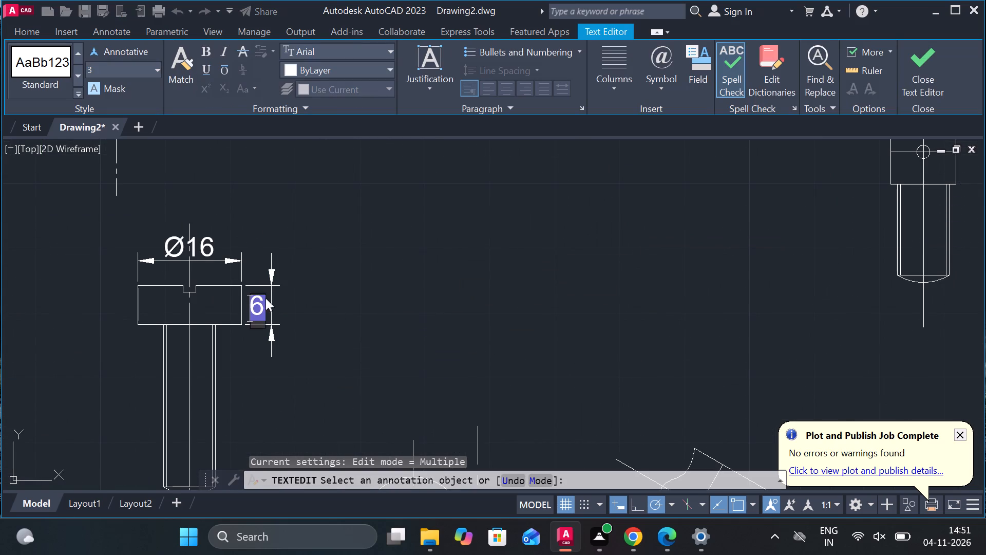
key("Escape")
key("Escape")
key("Escape")
key("Escape")
key("Escape")
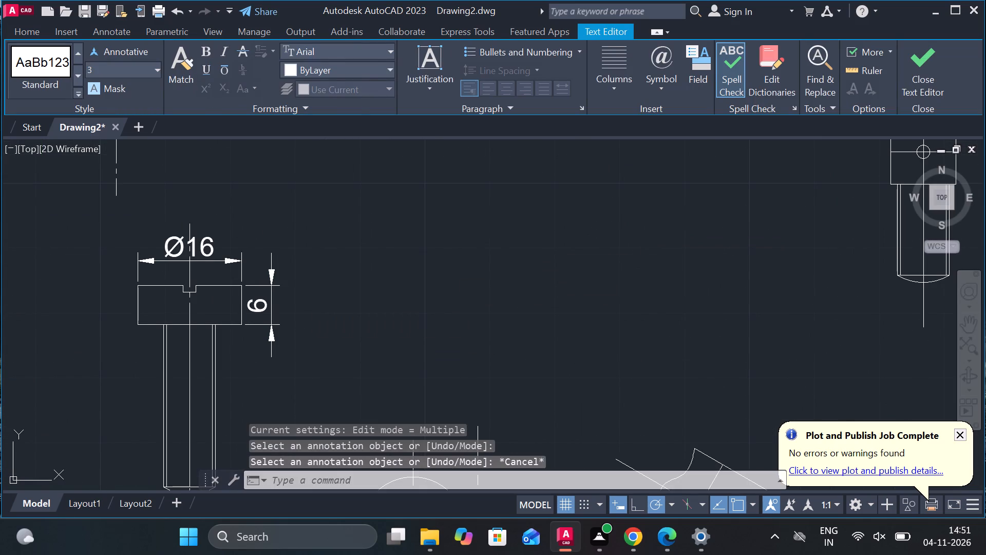
key("Escape")
key("Escape")
key("Escape")
left_click(267, 320)
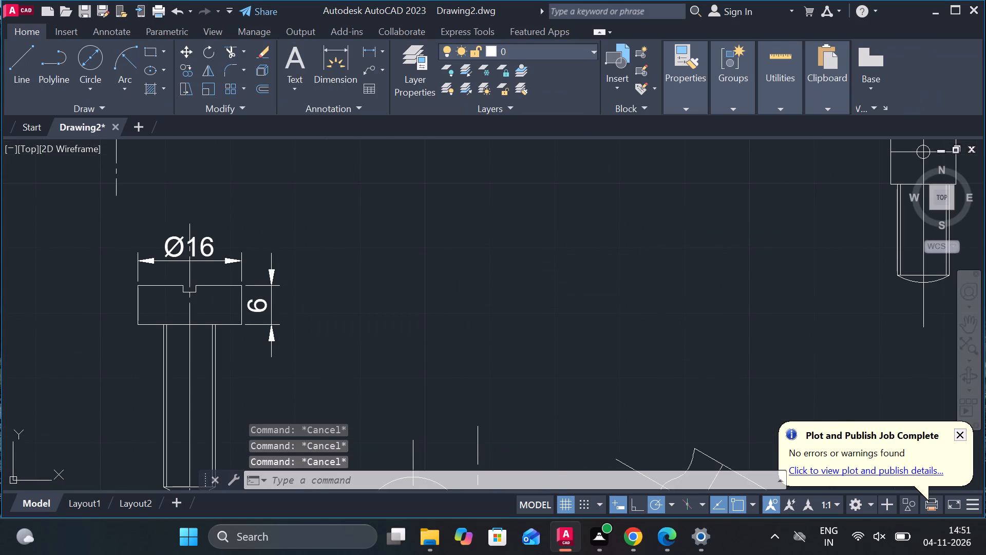
left_click(250, 306)
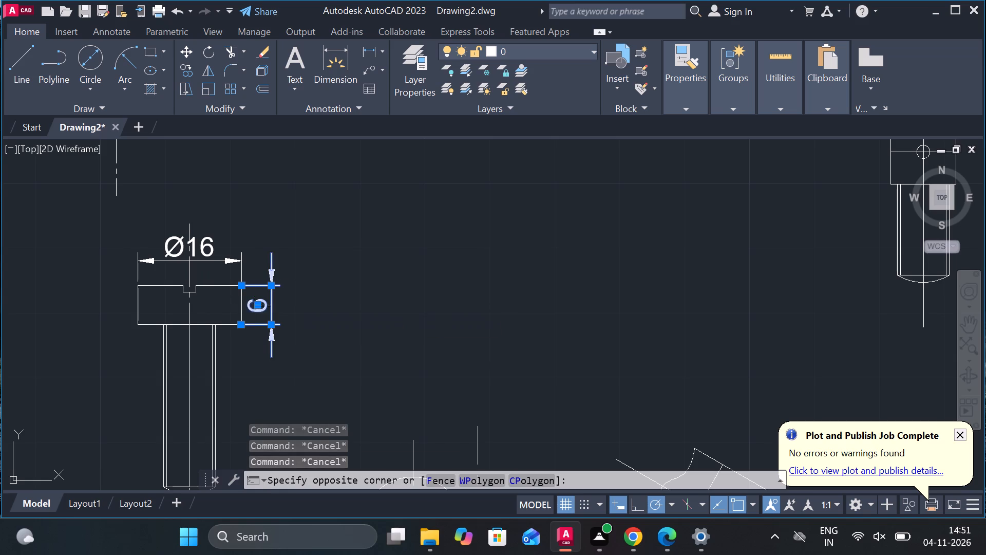
left_click(167, 242)
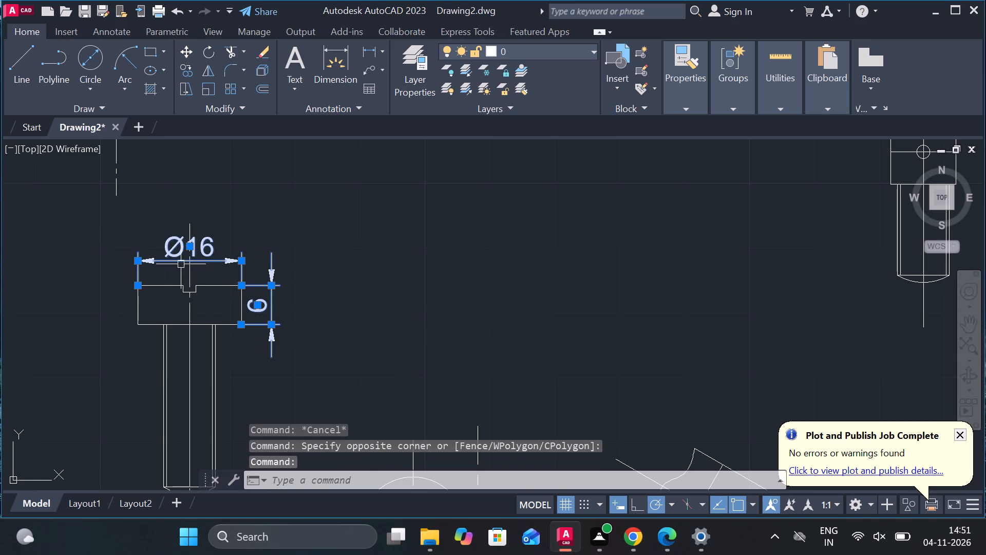
key("Delete")
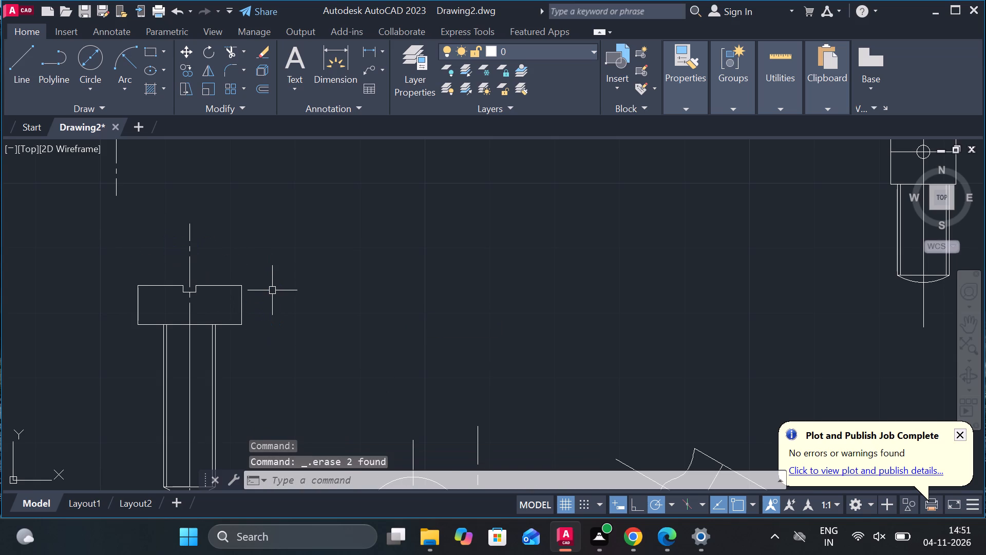
Delete the upper of the two matching slotted-head screws in the undimensioned views, including its centerline.
scroll(272, 290, "down", 4)
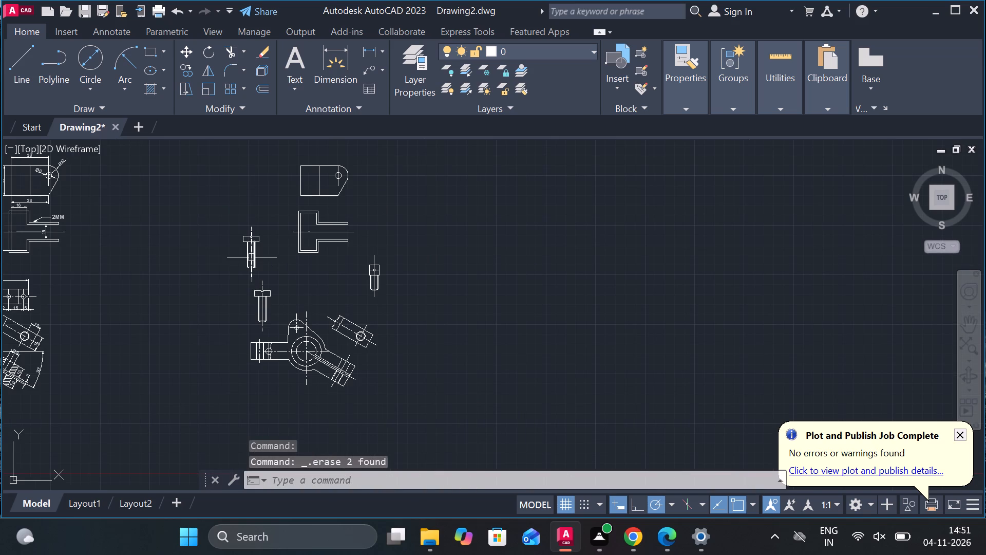
scroll(274, 268, "up", 2)
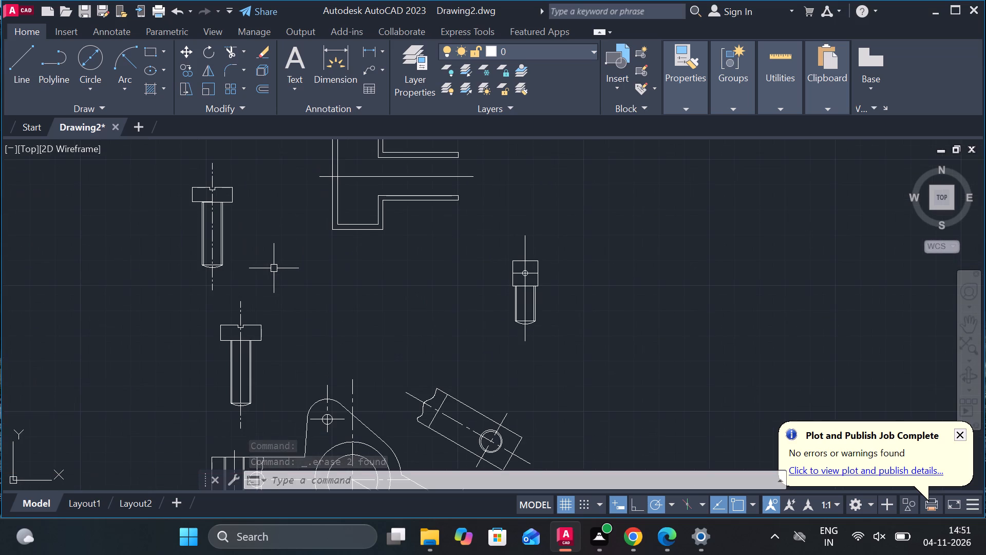
left_click(286, 158)
left_click(143, 308)
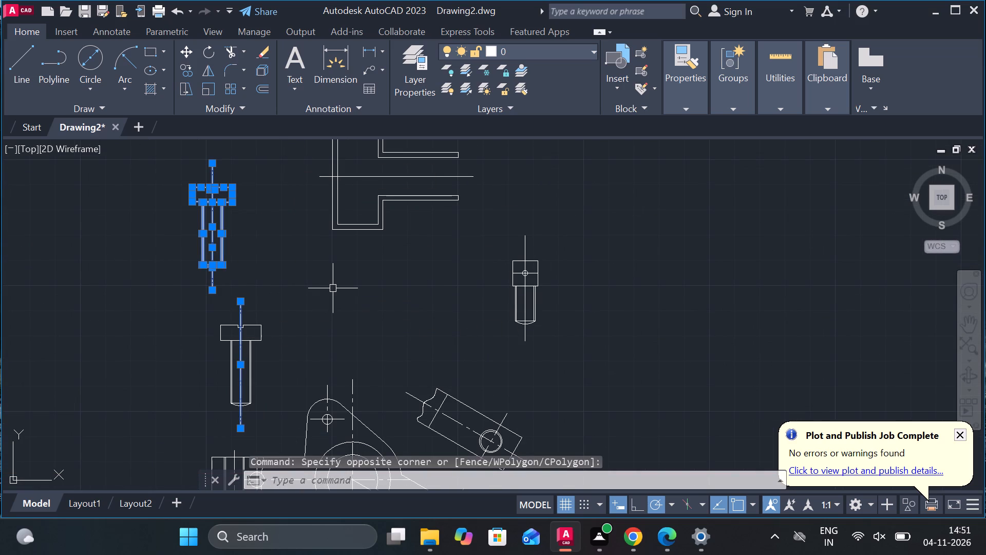
key("ctrl+z")
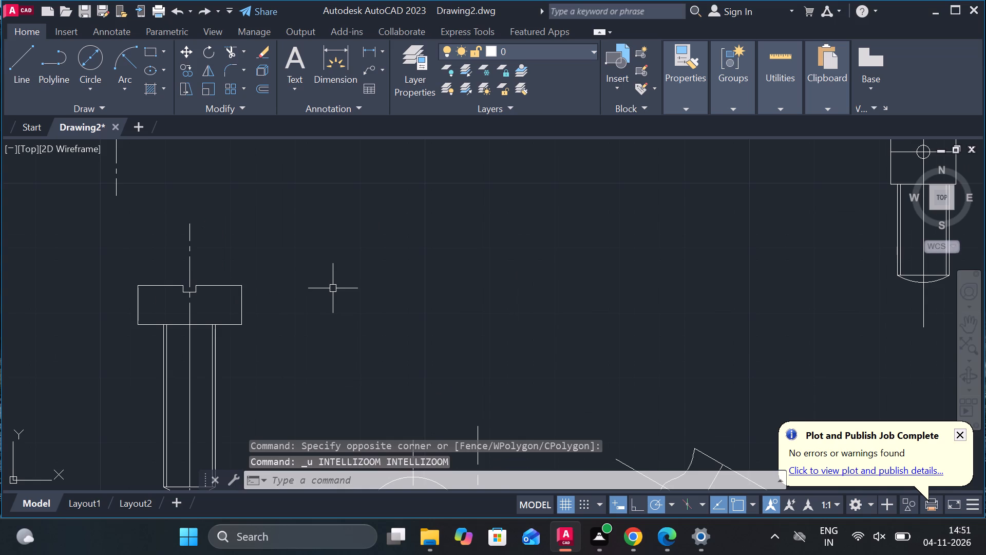
scroll(336, 288, "down", 3)
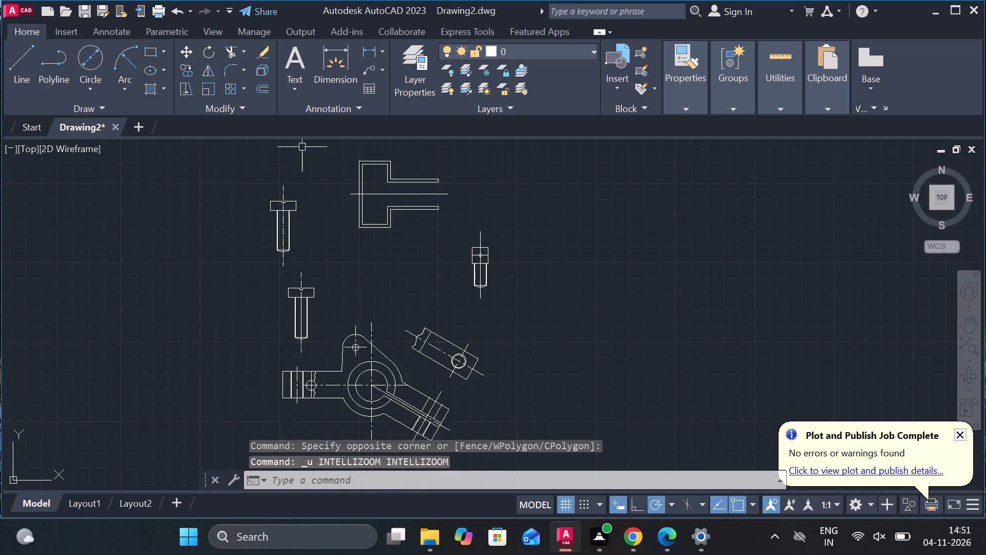
left_click(323, 171)
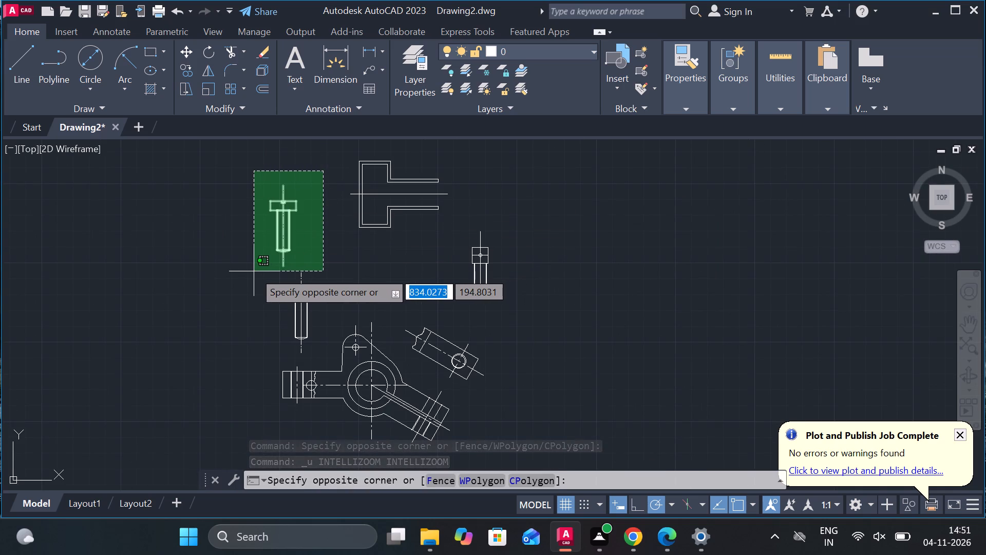
left_click(255, 264)
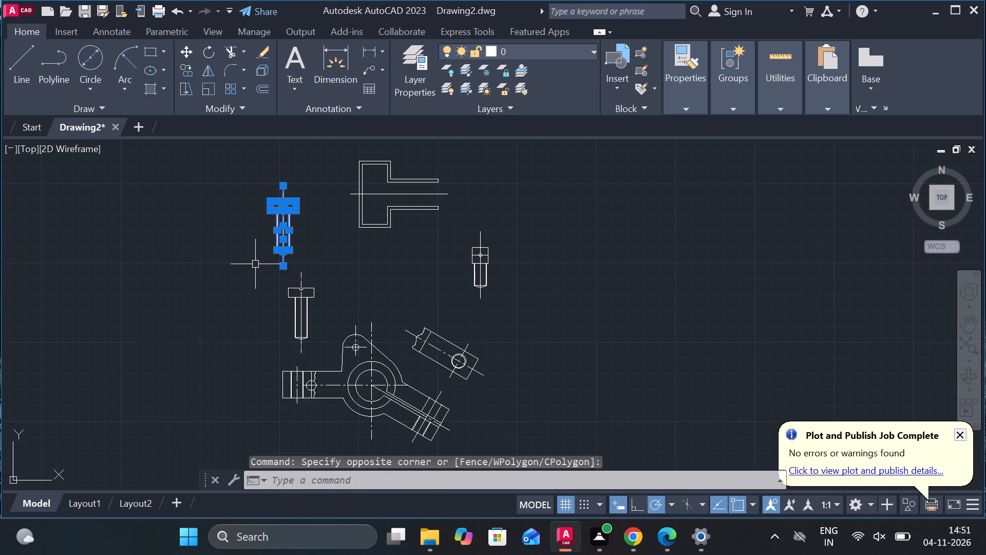
key("Delete")
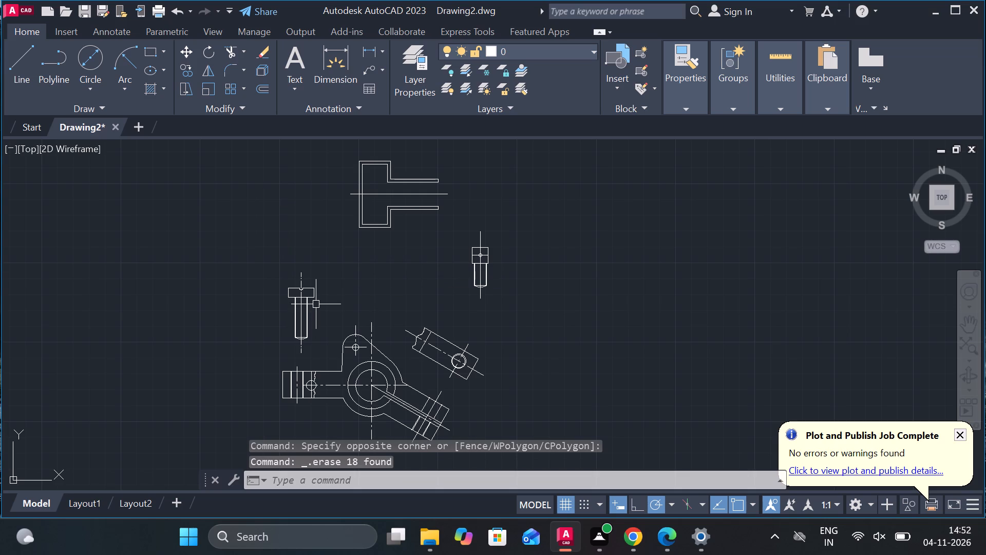
Draw a connected line outline in empty space above the dimensioned screws: 42 right, 3 down, 6 left, 2 down, 6 right.
scroll(317, 304, "down", 3)
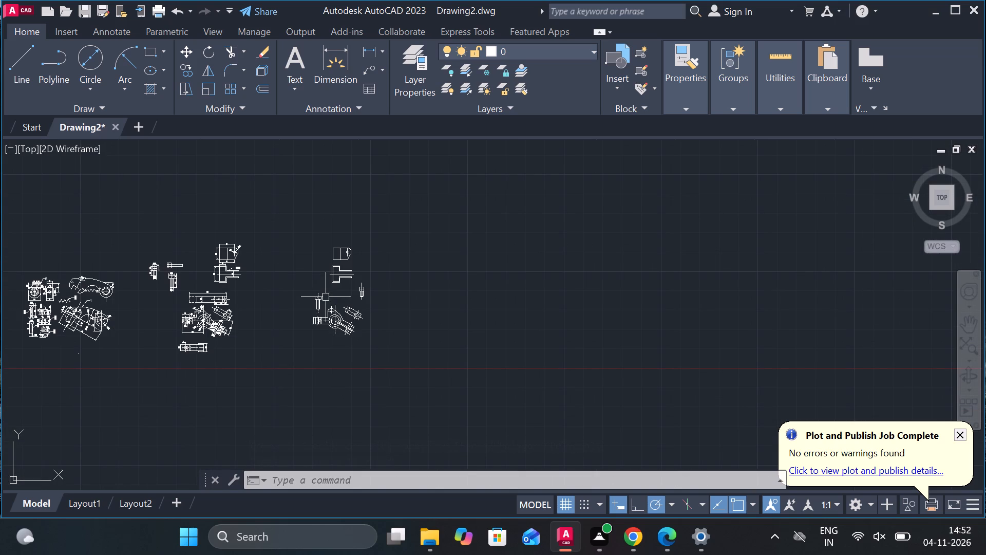
left_click(16, 78)
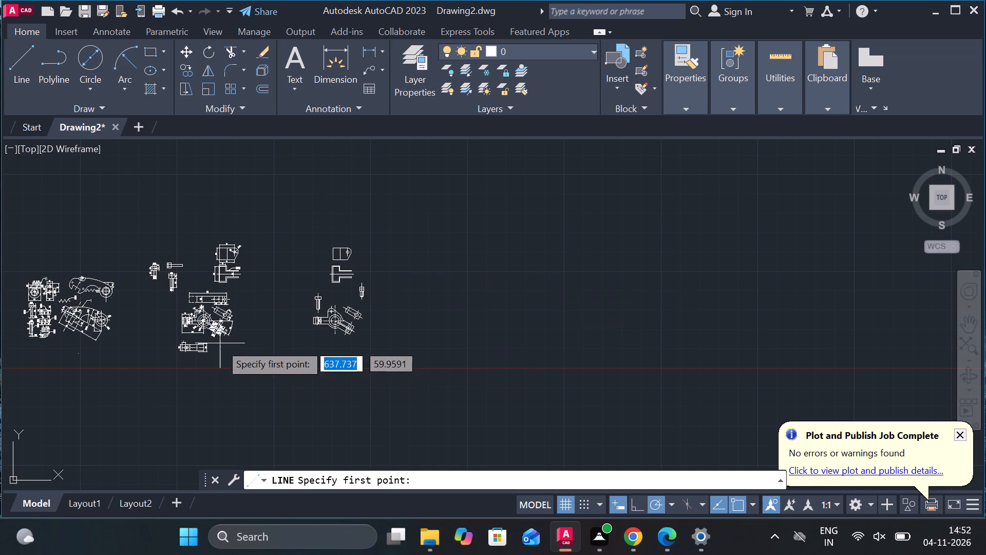
scroll(160, 310, "up", 3)
scroll(160, 310, "down", 3)
scroll(362, 338, "up", 2)
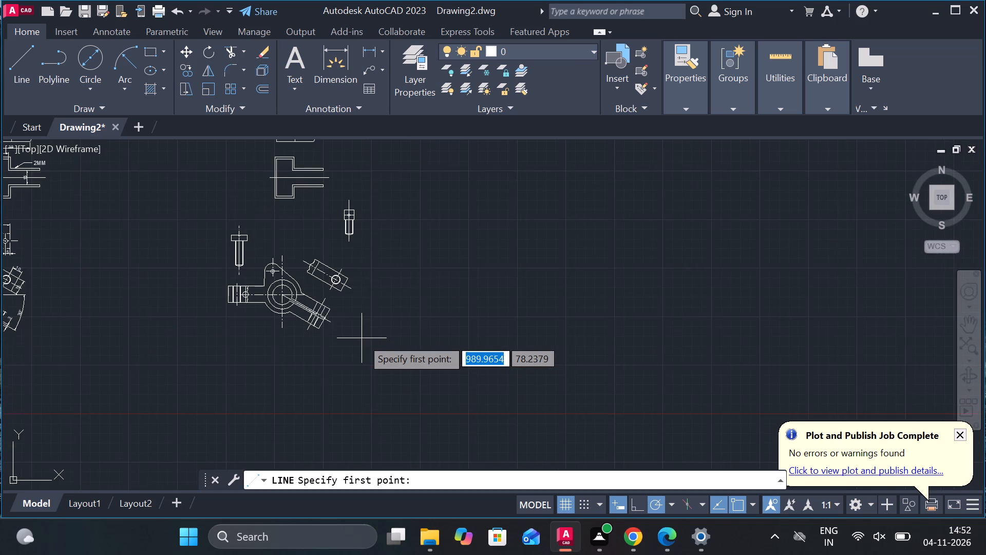
scroll(362, 338, "down", 2)
scroll(529, 341, "down", 3)
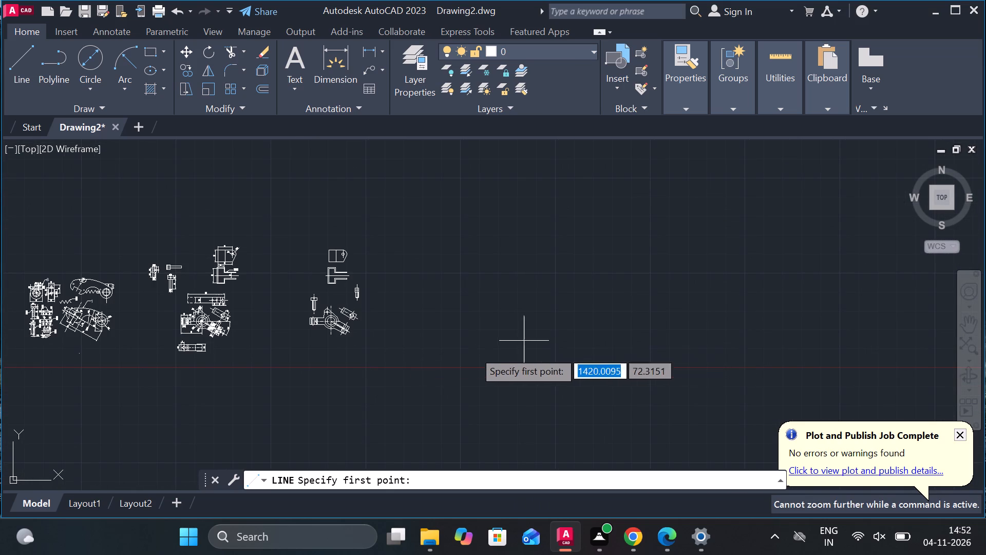
scroll(148, 335, "up", 4)
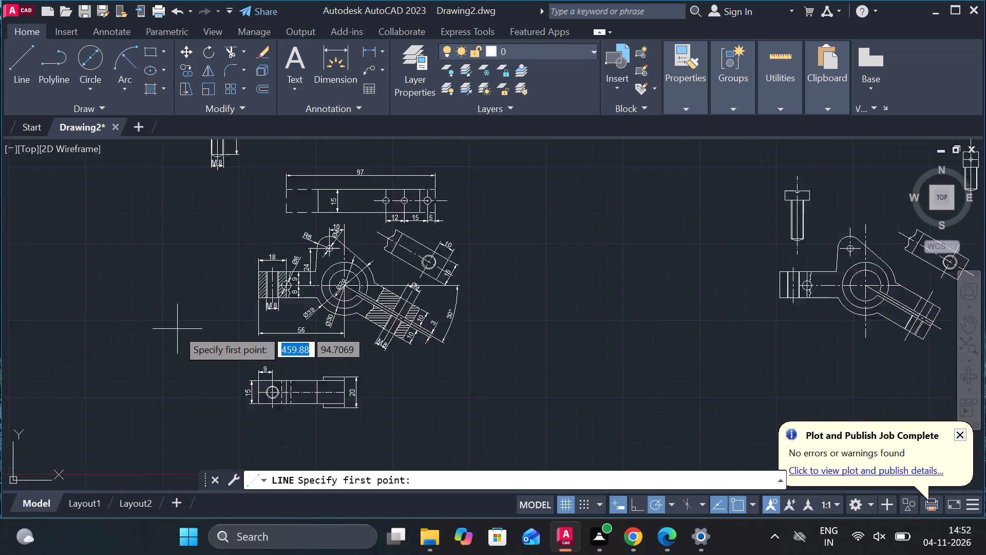
scroll(242, 290, "down", 2)
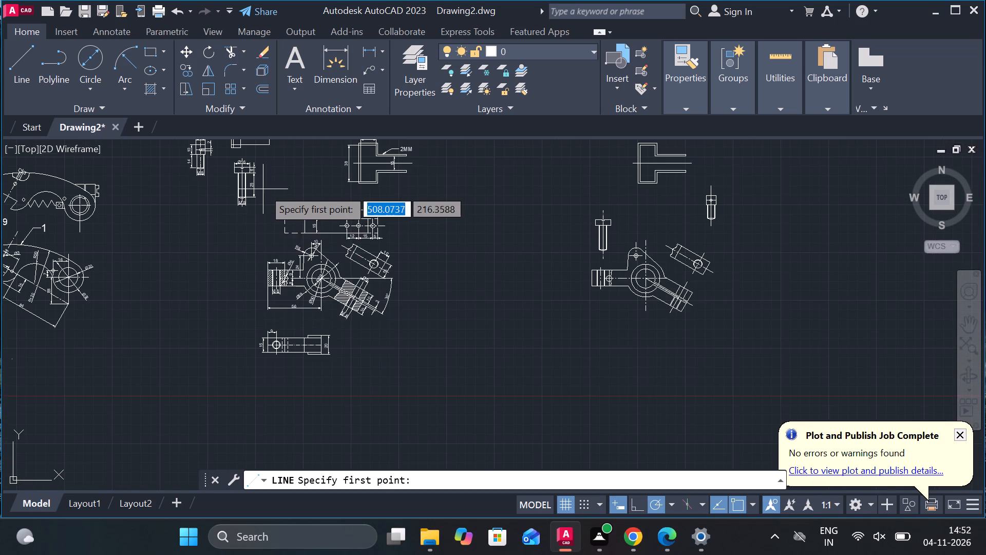
scroll(263, 187, "up", 2)
scroll(320, 389, "down", 2)
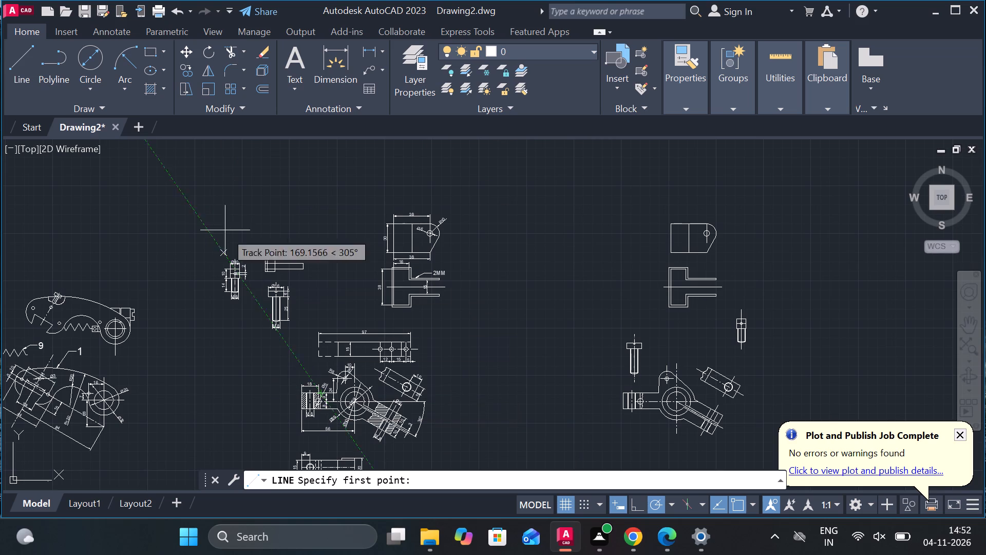
scroll(424, 366, "down", 1)
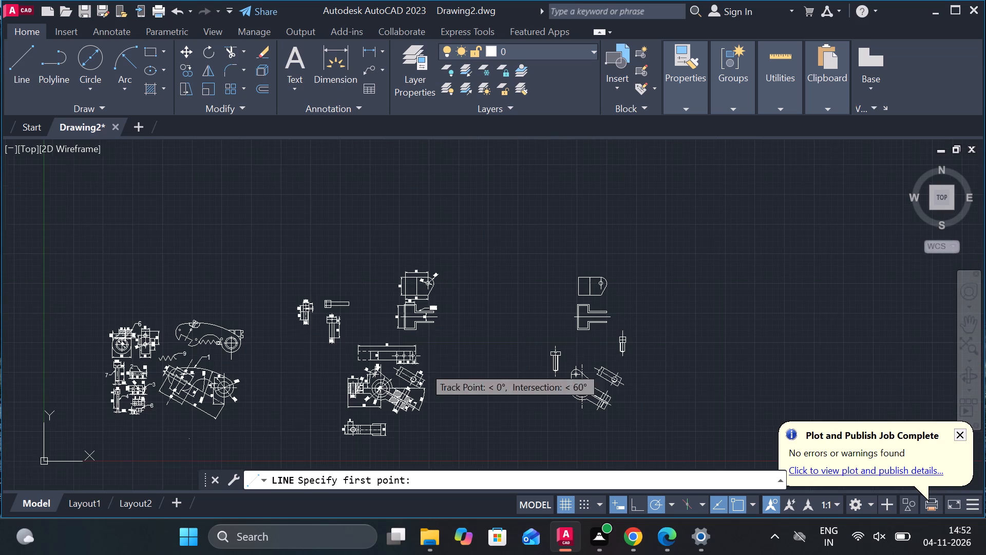
scroll(318, 223, "up", 2)
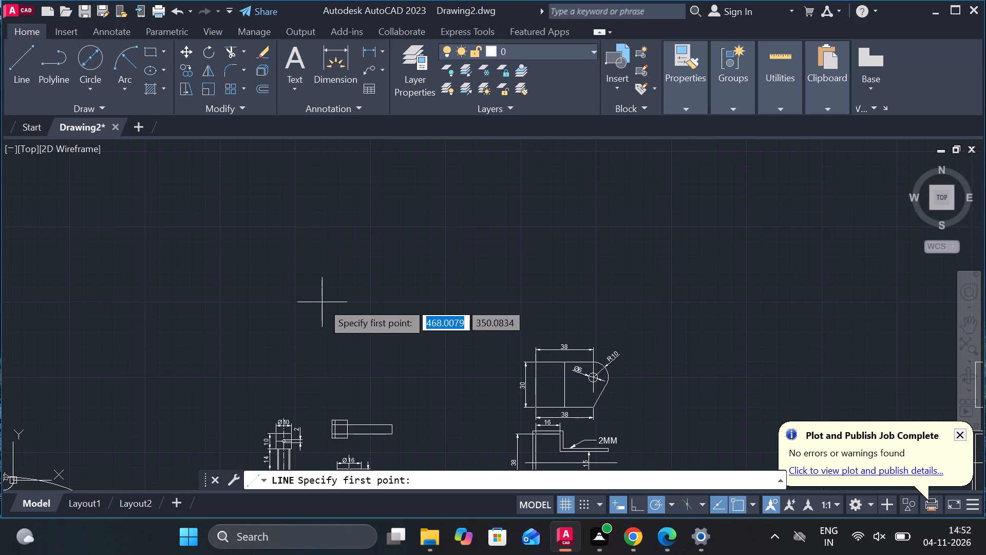
left_click(316, 274)
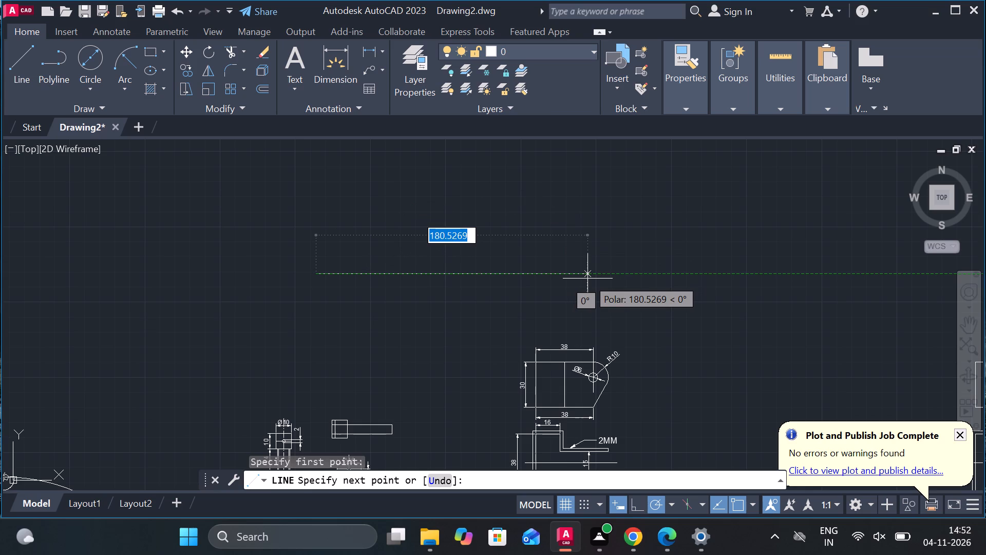
type("42")
key("Return")
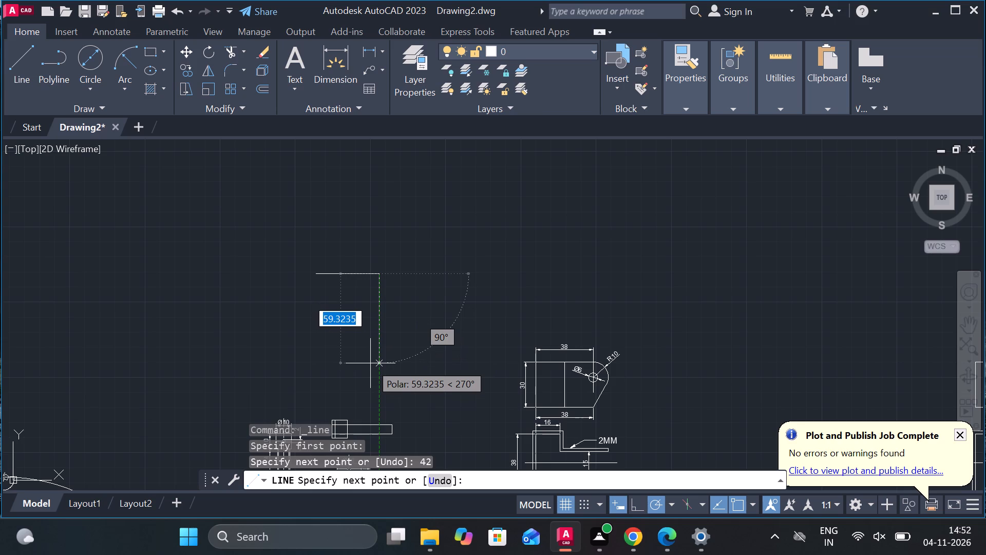
key("3")
key("Return")
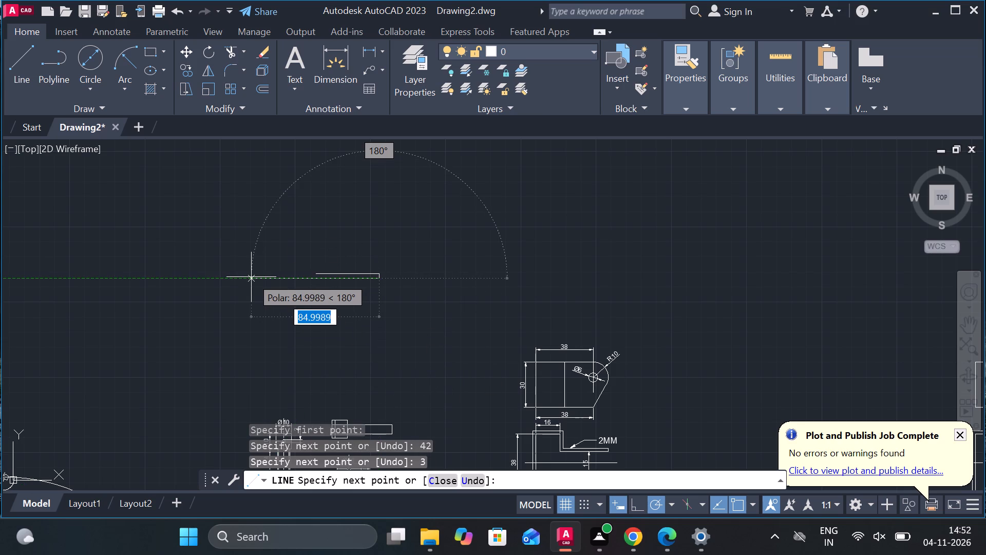
key("6")
key("Return")
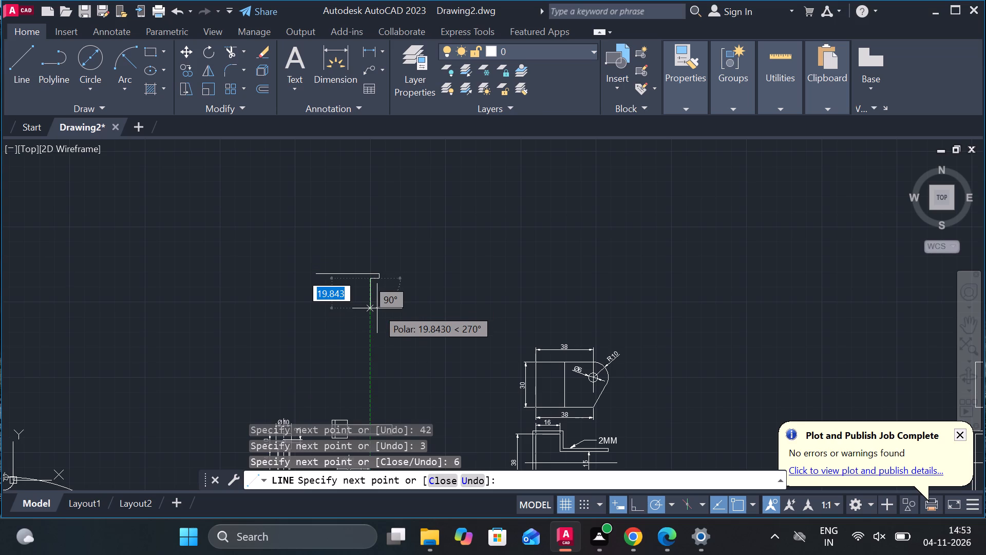
key("2")
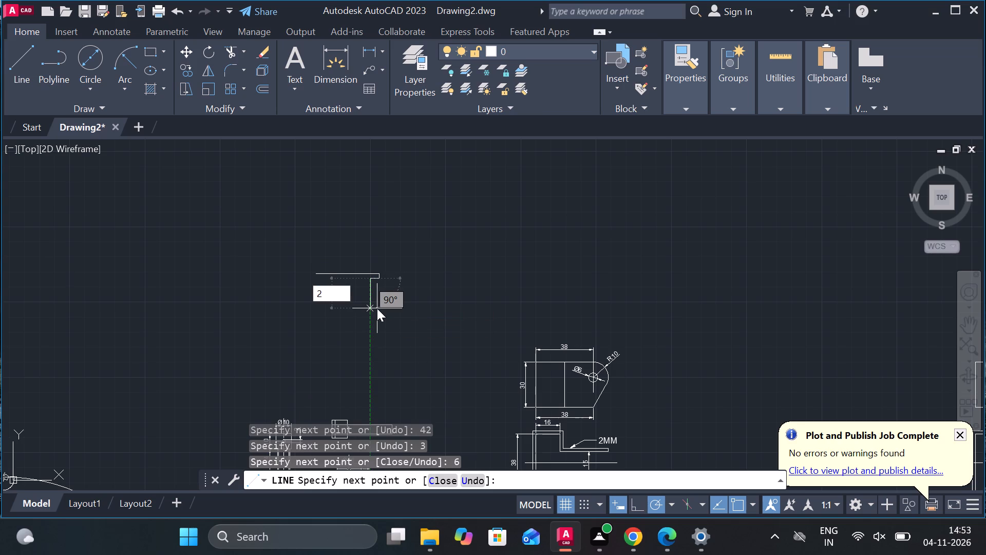
key("Return")
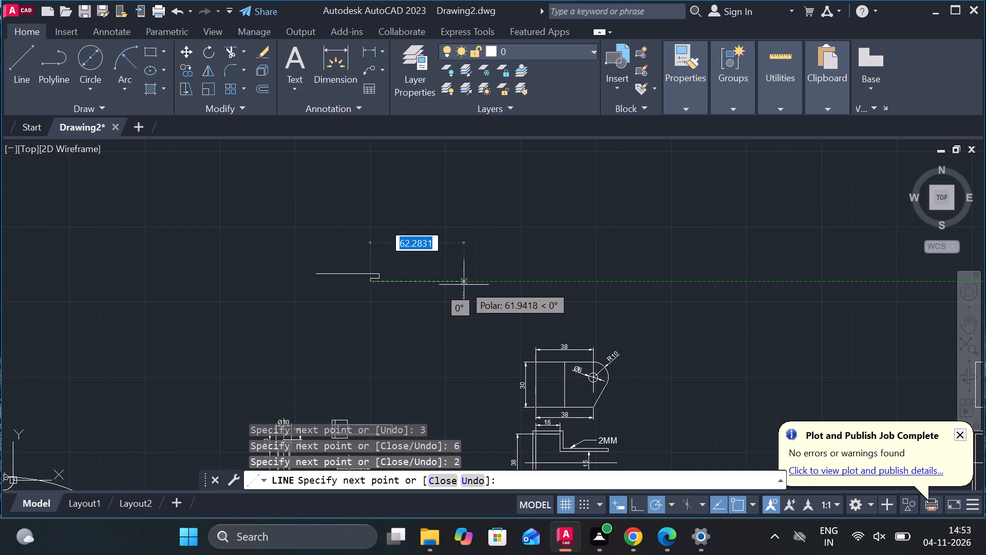
key("6")
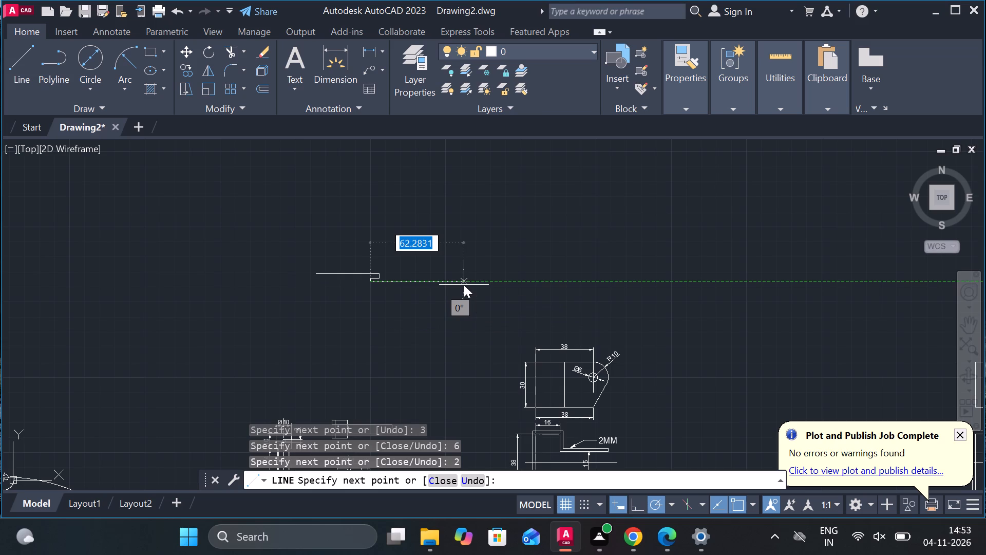
key("Return")
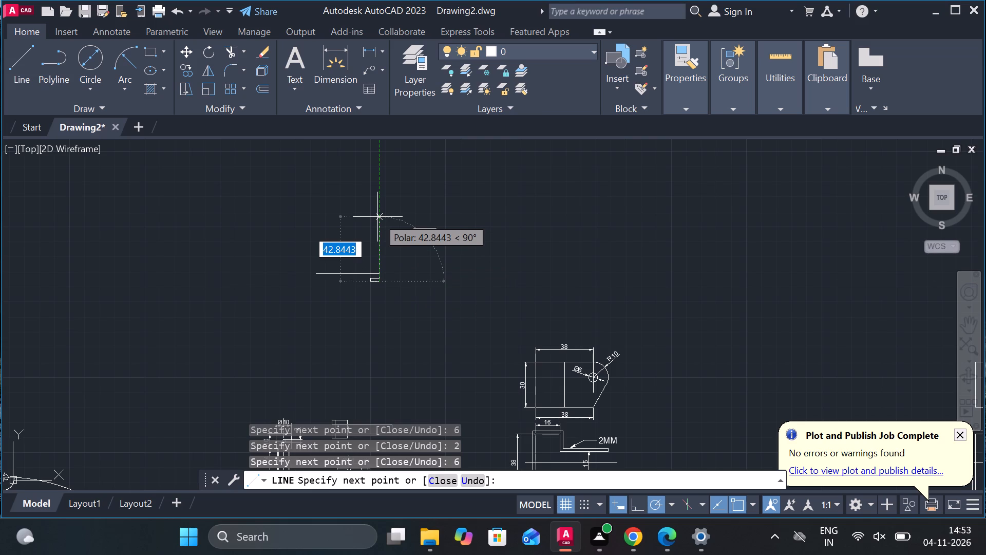
scroll(377, 251, "up", 2)
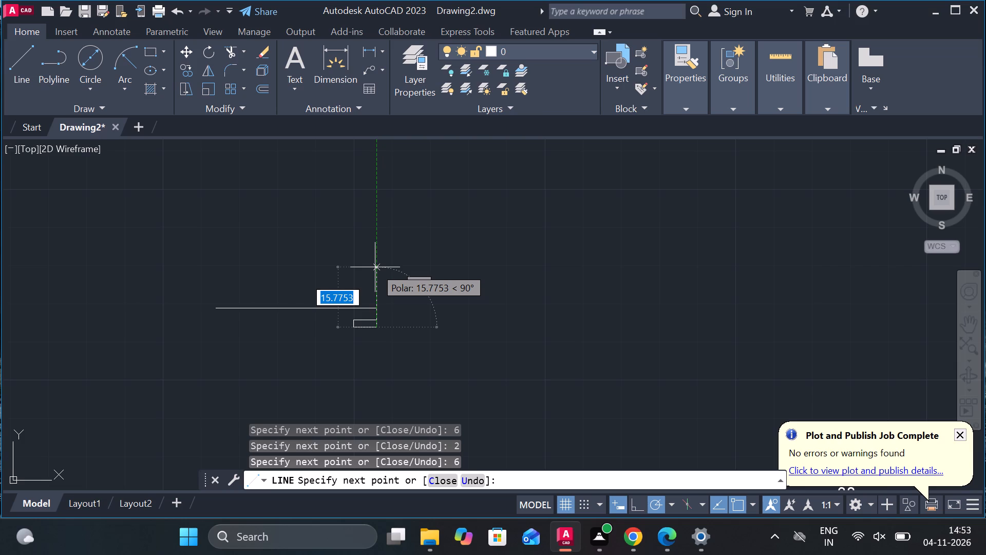
key("Escape")
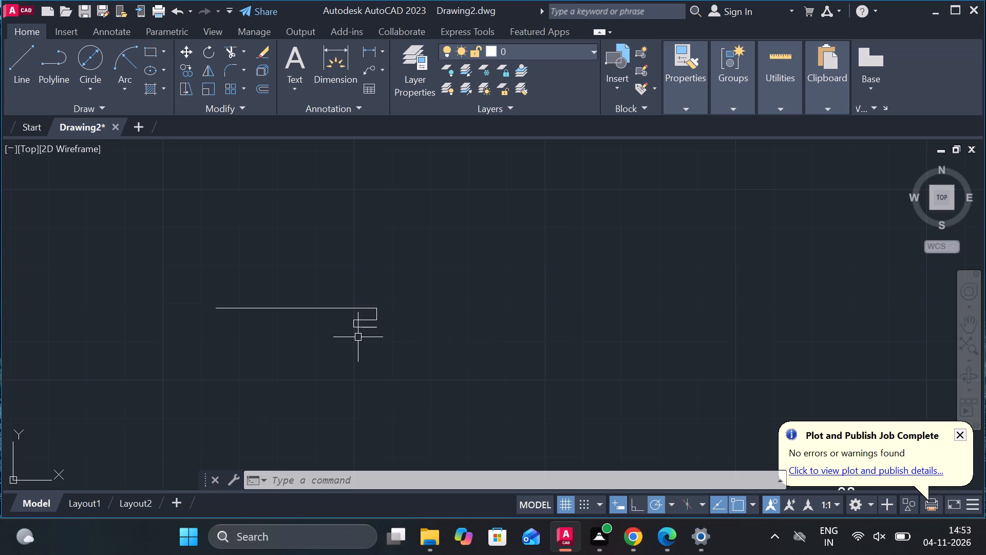
Draw a circle of diameter 3 centred on the midpoint of the short vertical line ending the 42-long line.
left_click(87, 58)
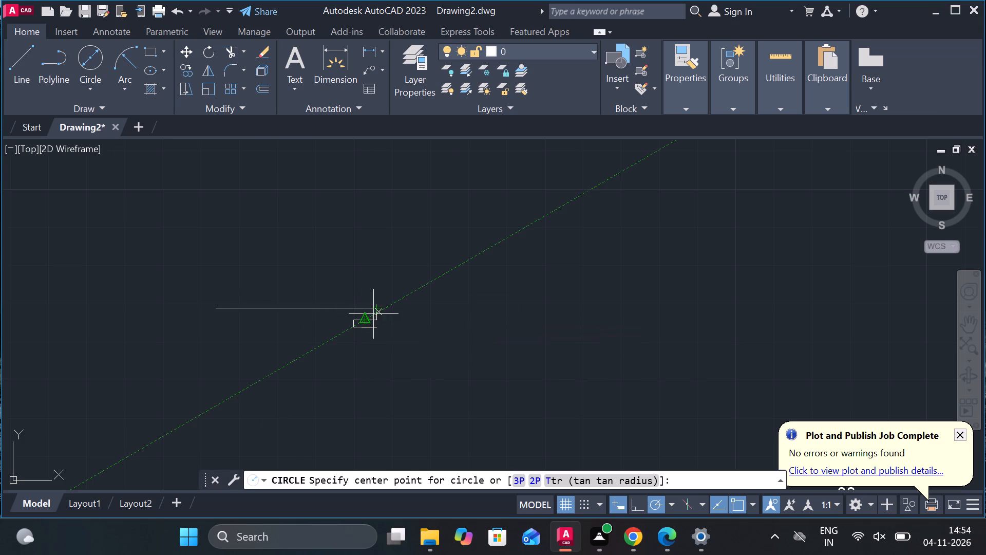
scroll(373, 316, "up", 4)
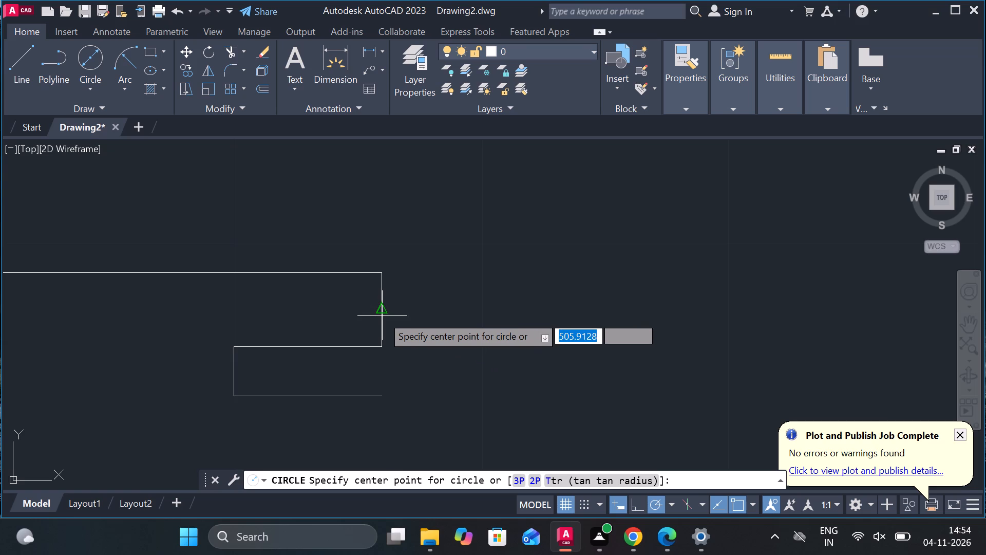
left_click(382, 312)
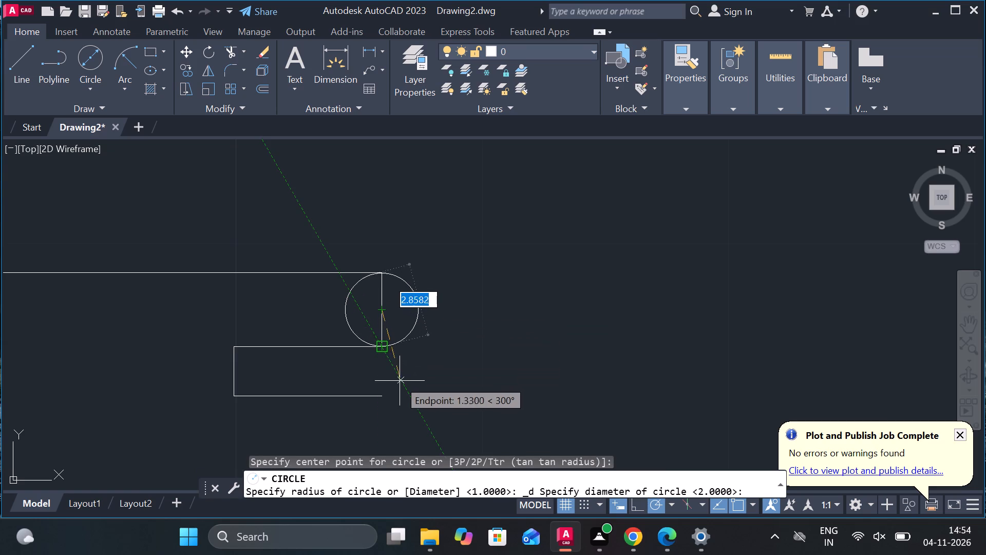
key("3")
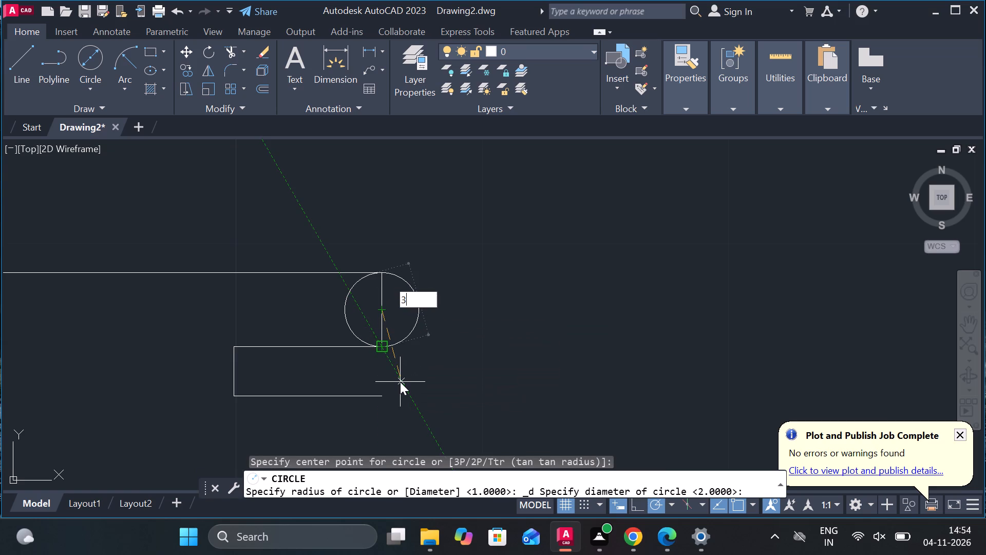
key("Return")
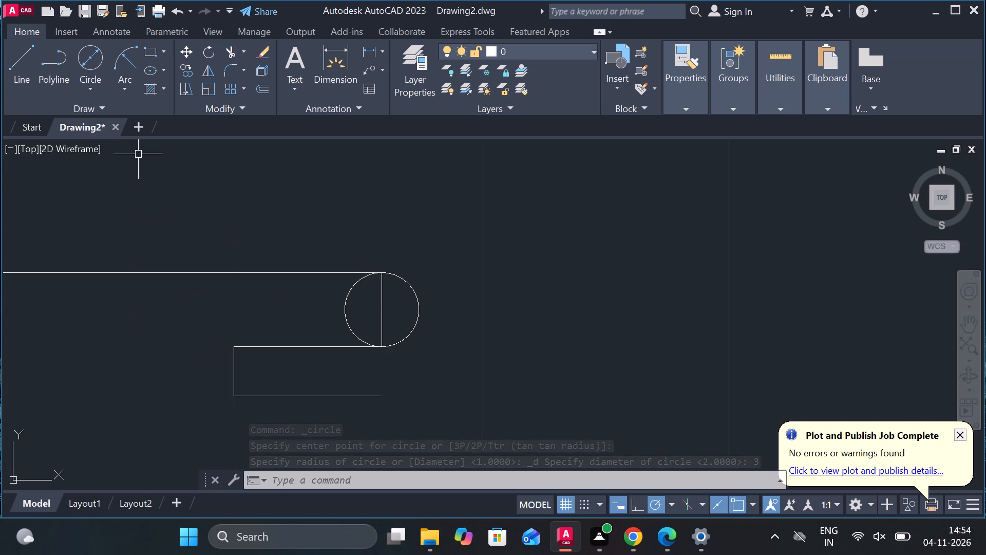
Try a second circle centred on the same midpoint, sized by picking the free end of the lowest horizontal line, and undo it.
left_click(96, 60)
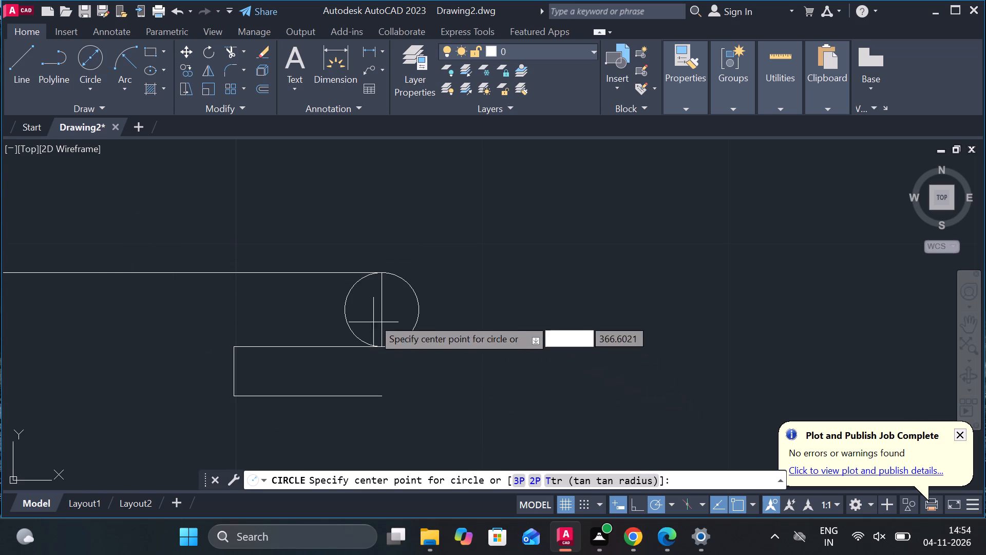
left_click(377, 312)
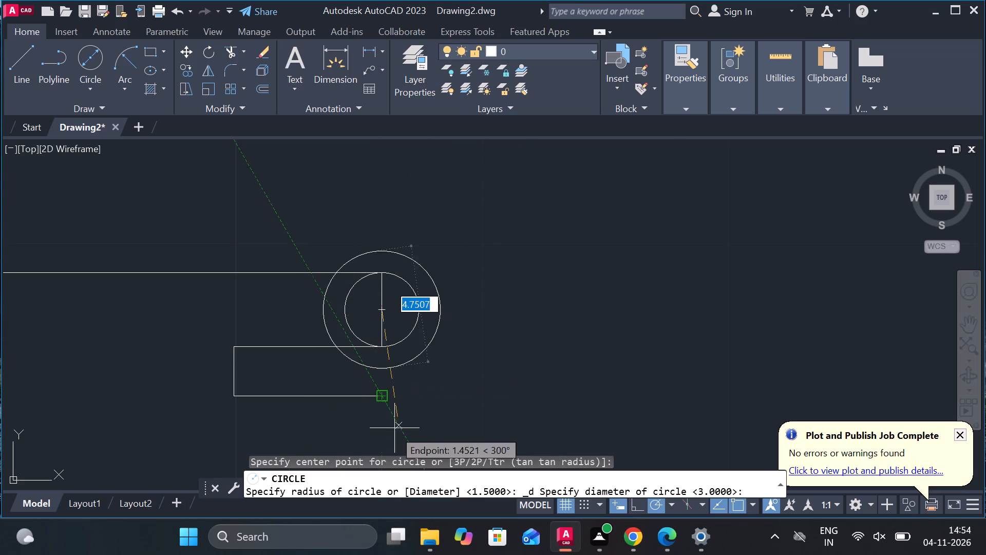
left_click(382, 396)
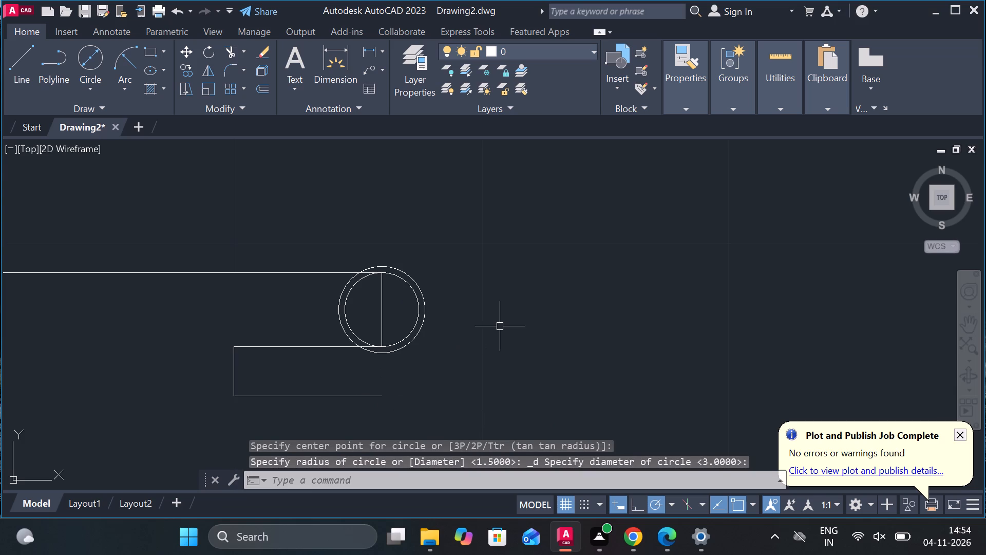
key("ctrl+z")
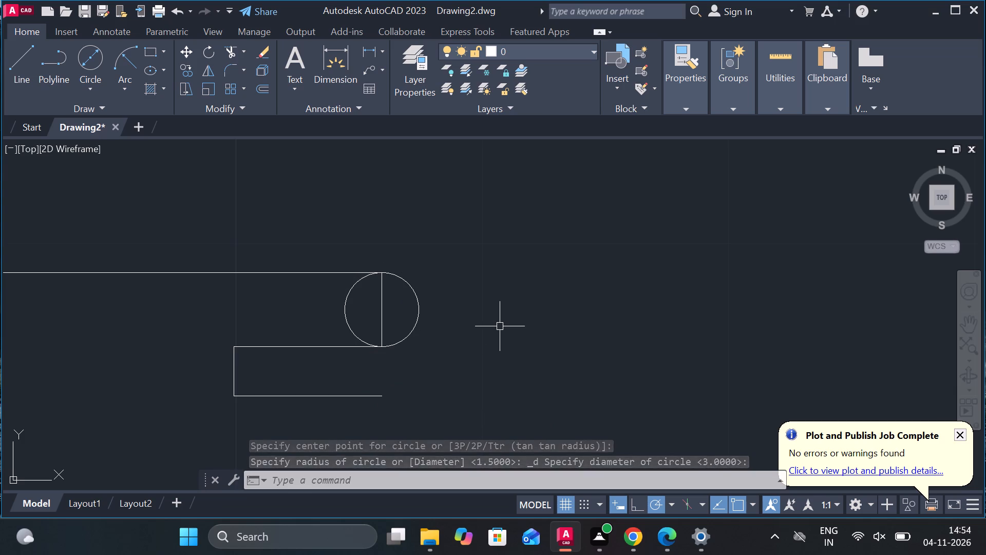
Delete the lowest 6-long horizontal line and the 2-long vertical line of the outline.
left_click(268, 399)
left_click(235, 376)
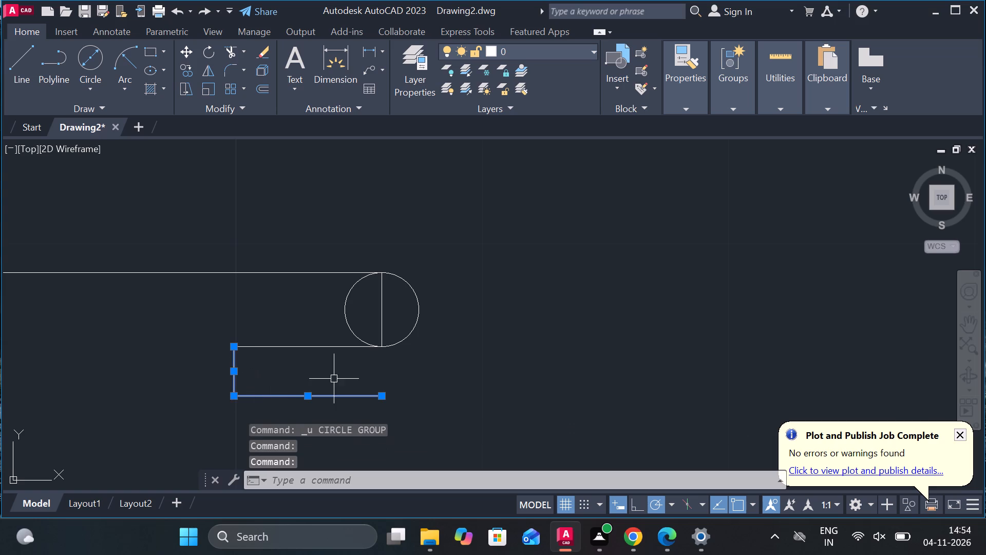
key("Delete")
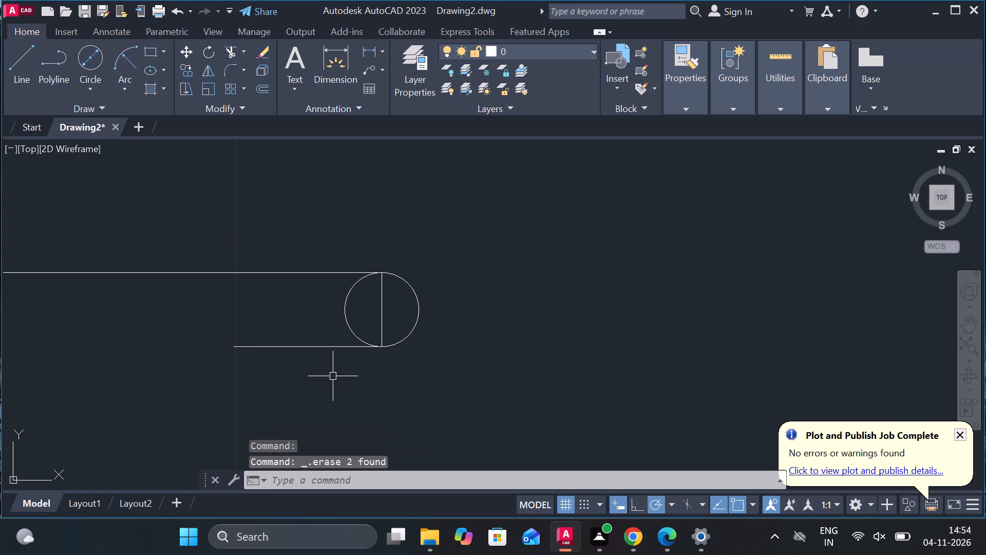
Trim away the inner half of the diameter 3 circle and the vertical line across it to leave a rounded end.
left_click(230, 48)
left_click(351, 324)
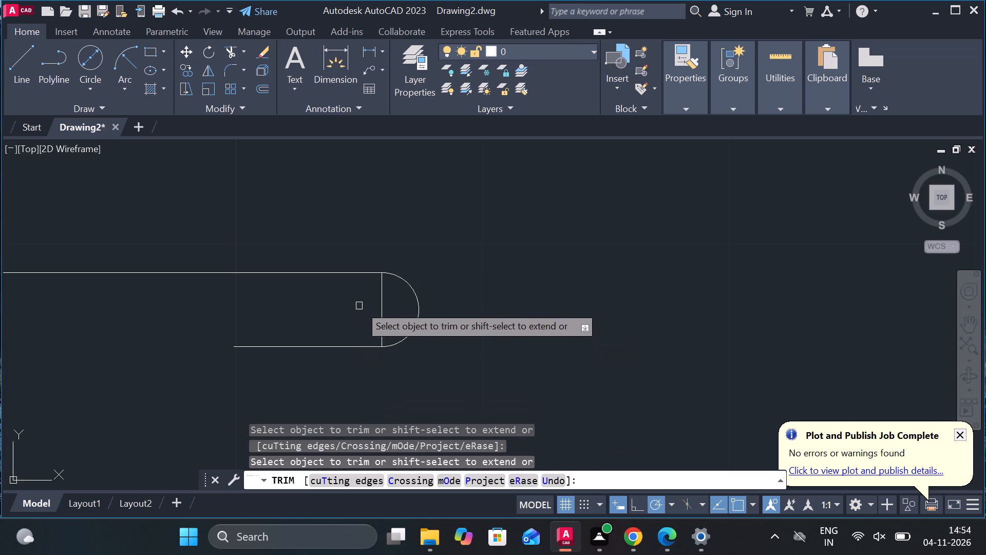
left_click(381, 305)
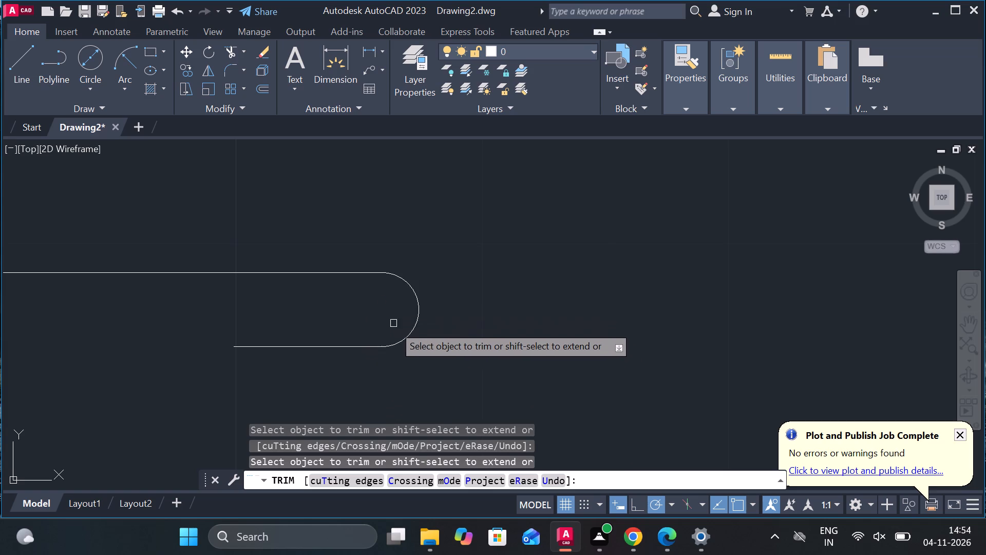
scroll(409, 352, "down", 3)
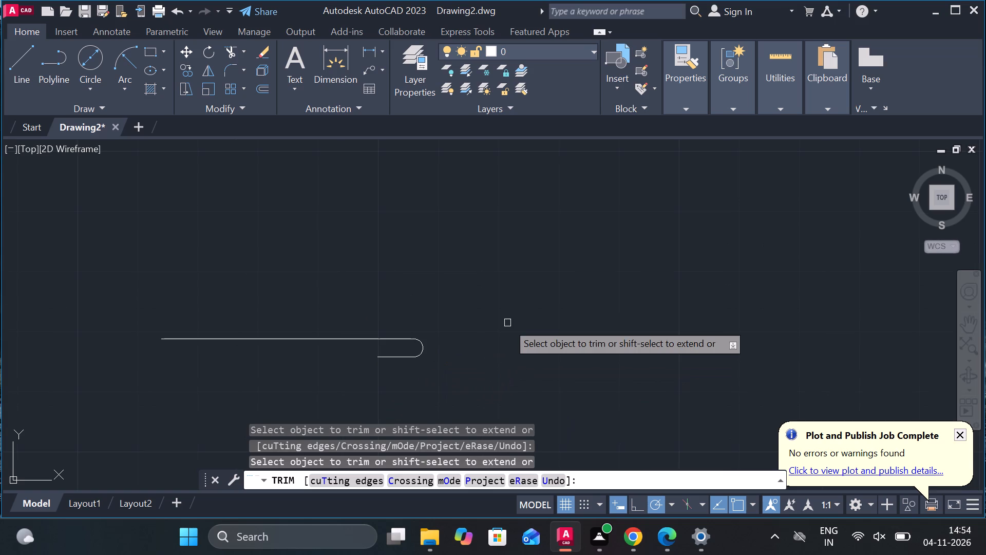
key("Escape")
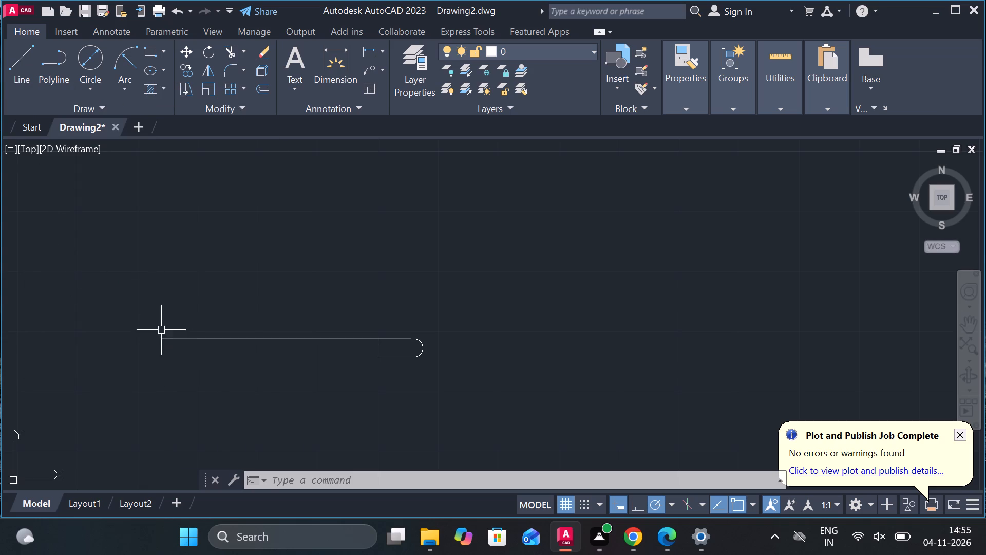
Draw a circle of diameter 15 centred on the free end of the 42-long line.
left_click(96, 60)
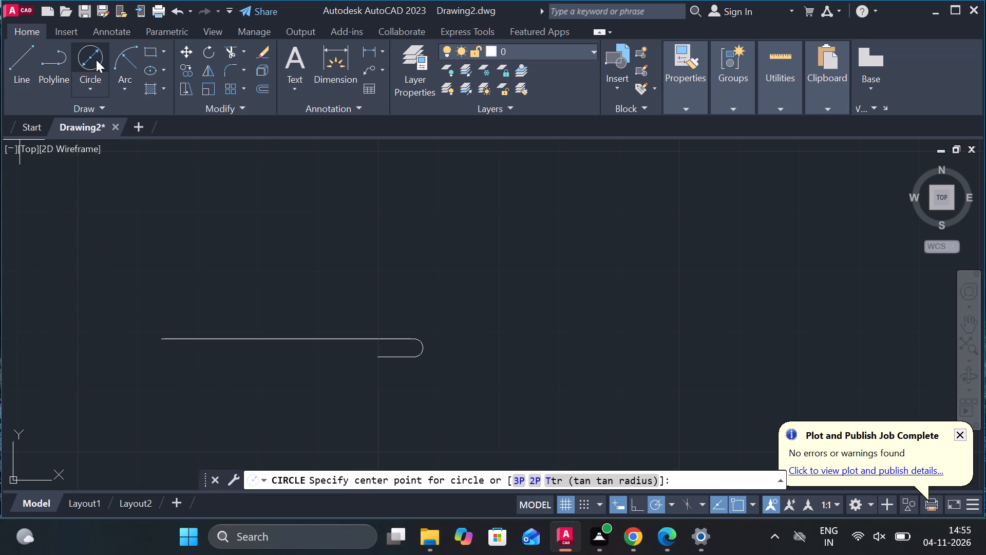
left_click(160, 344)
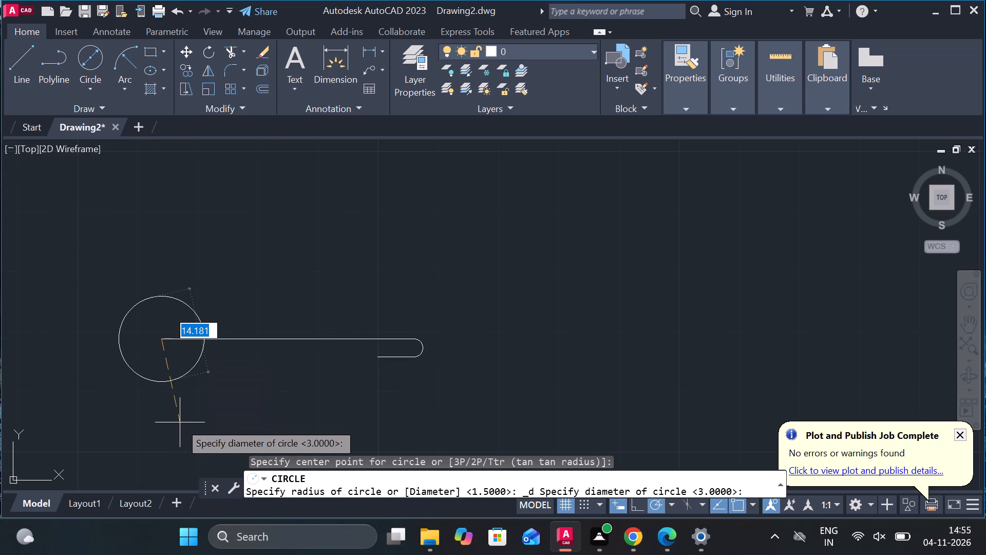
type("15")
key("Return")
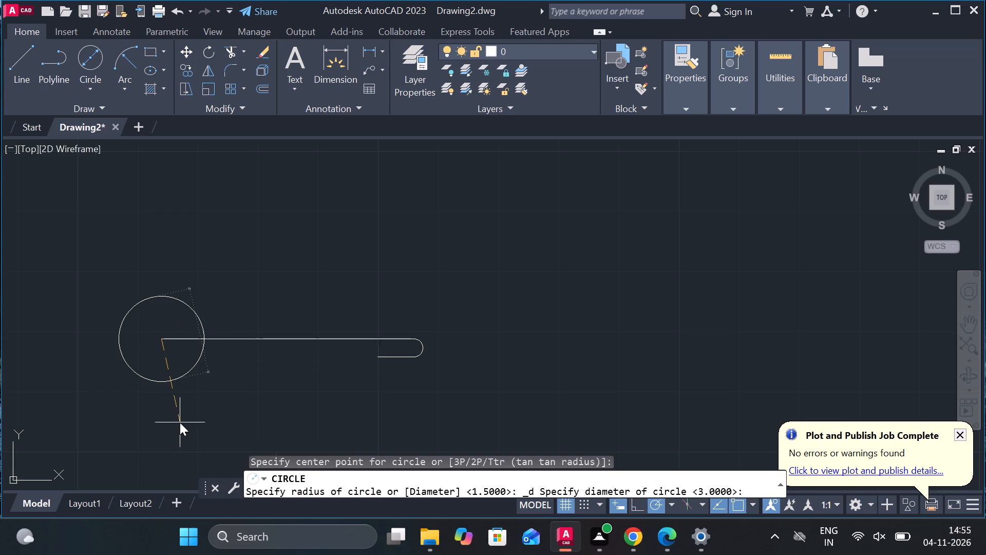
Copy the diameter 15 circle so its top quadrant sits on the long line's free end, and delete the original circle.
left_click(156, 296)
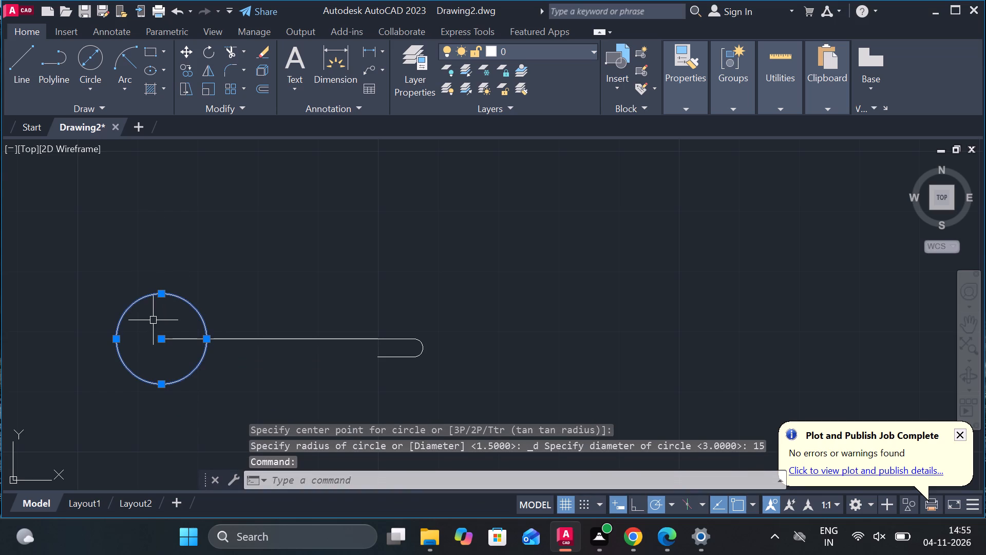
left_click(185, 68)
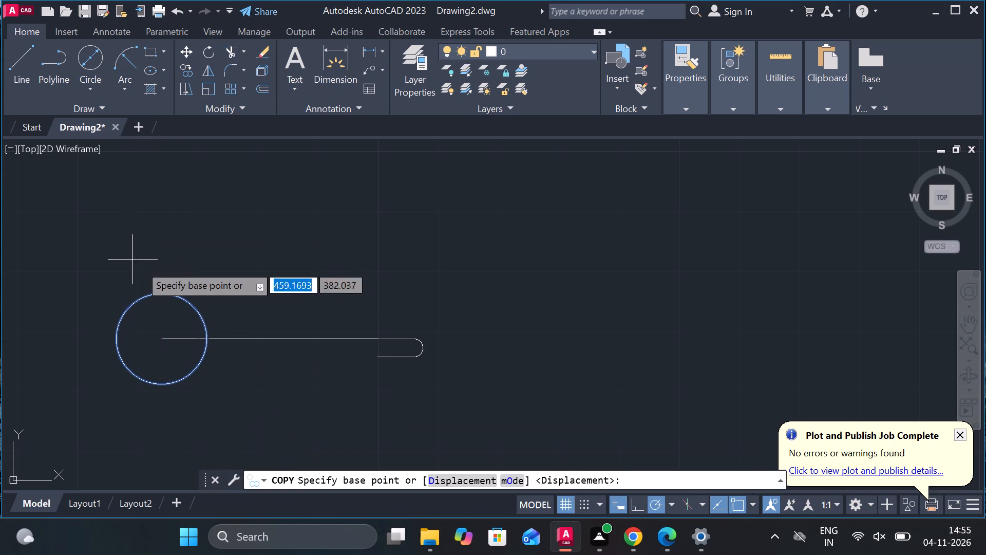
left_click(164, 292)
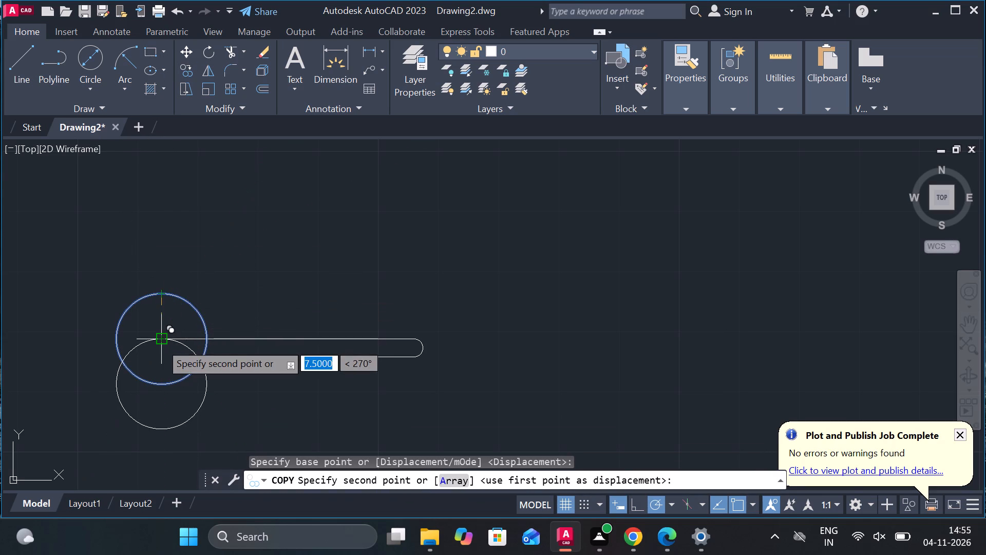
left_click(160, 343)
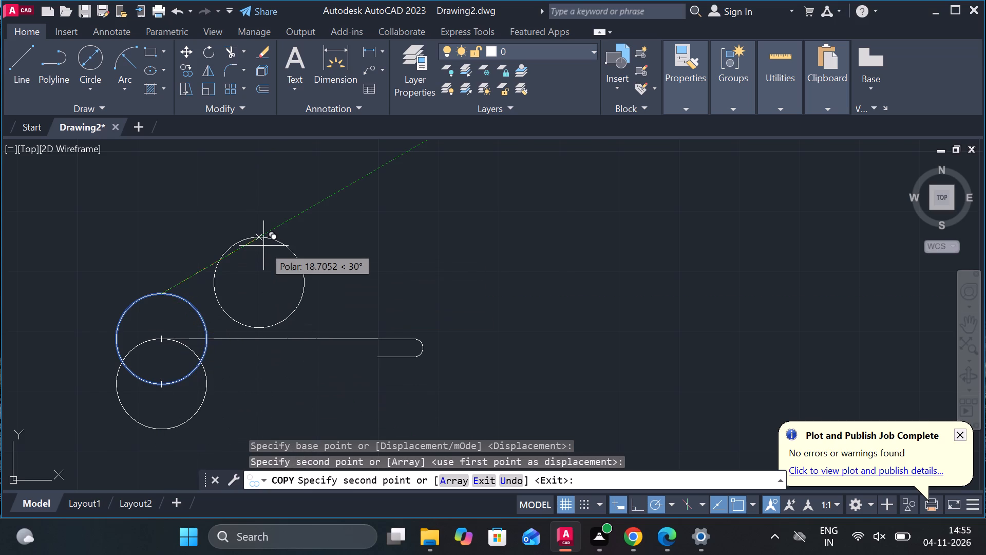
key("Escape")
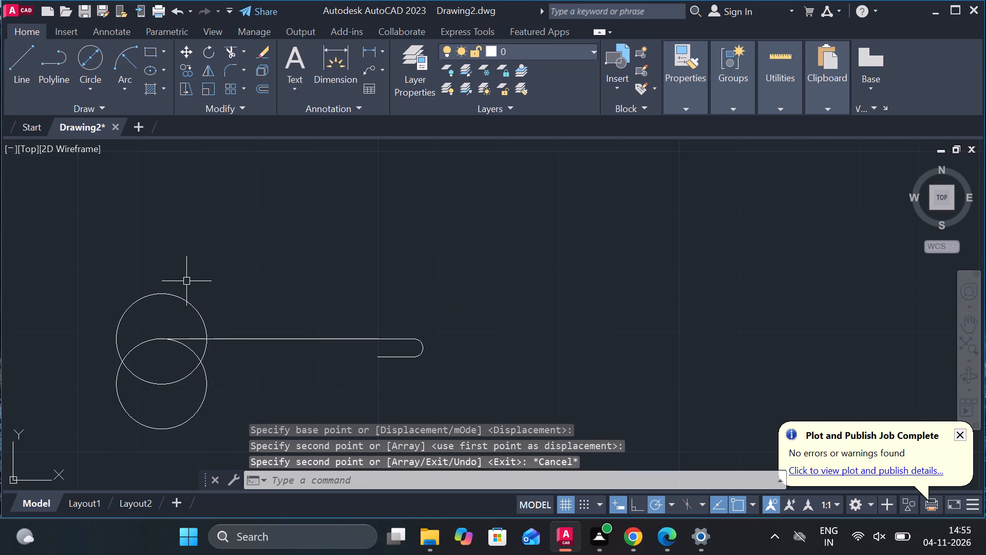
left_click(184, 298)
key("Delete")
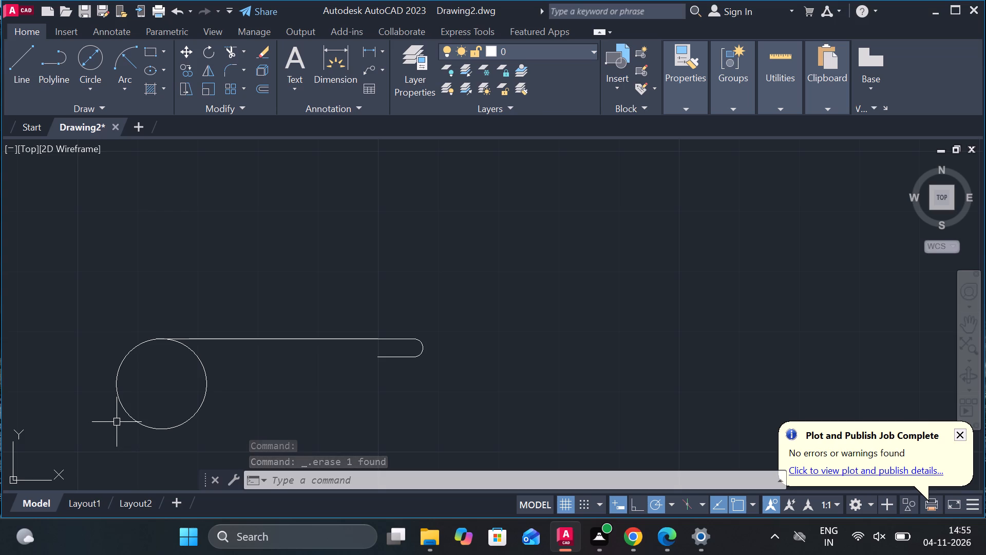
Draw connected lines from the circle's left quadrant straight down, across to its bottom quadrant, and about 10.6 left past the vertical line.
scroll(117, 422, "down", 1)
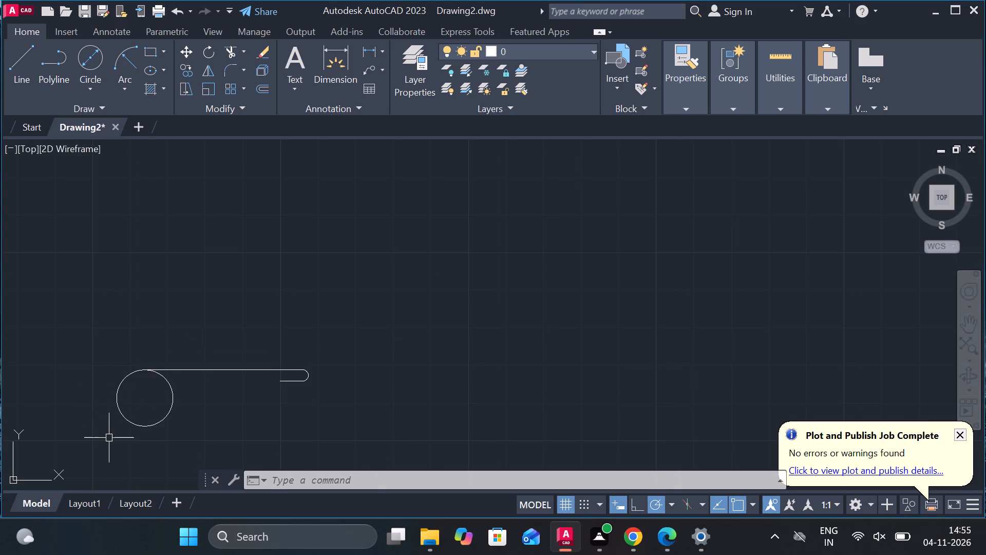
scroll(113, 437, "up", 3)
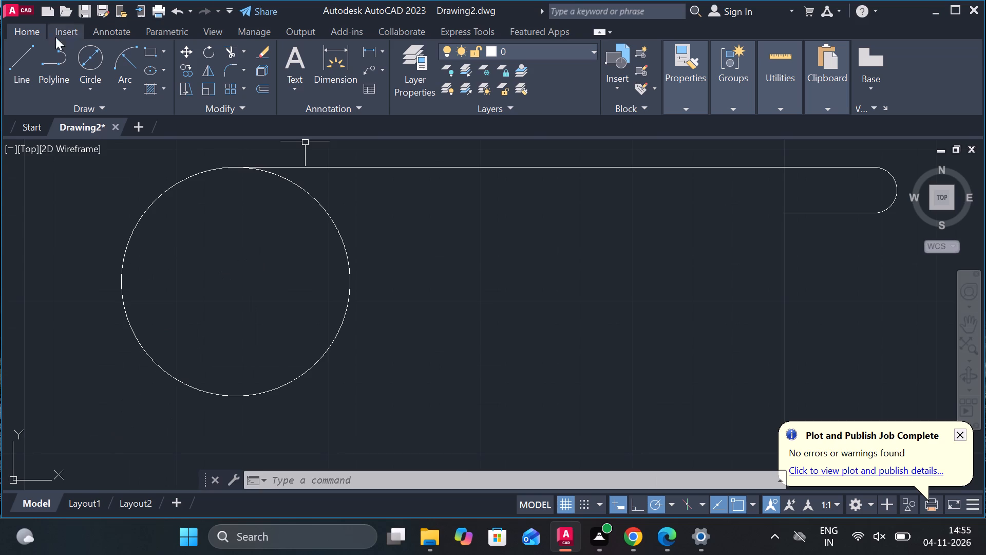
left_click(6, 60)
left_click(28, 64)
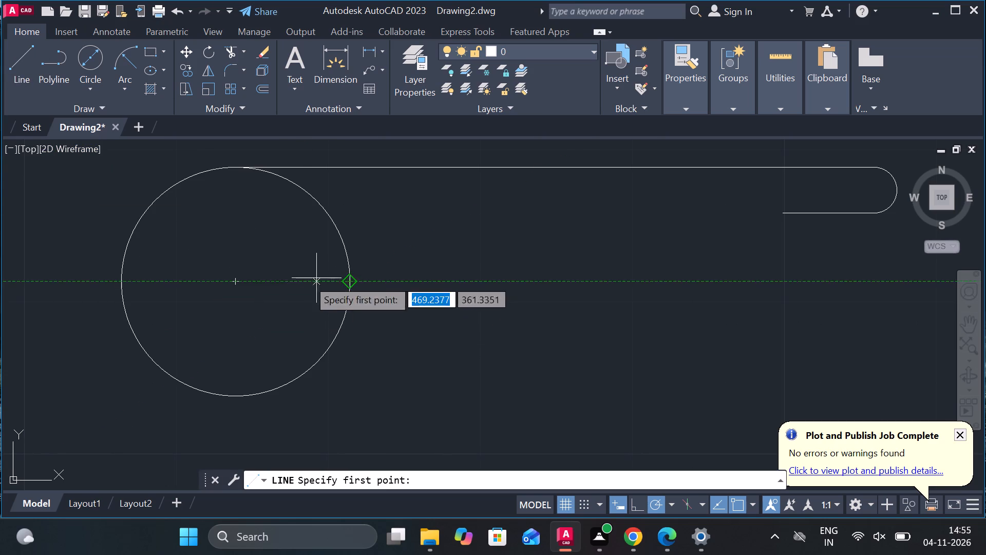
left_click(122, 284)
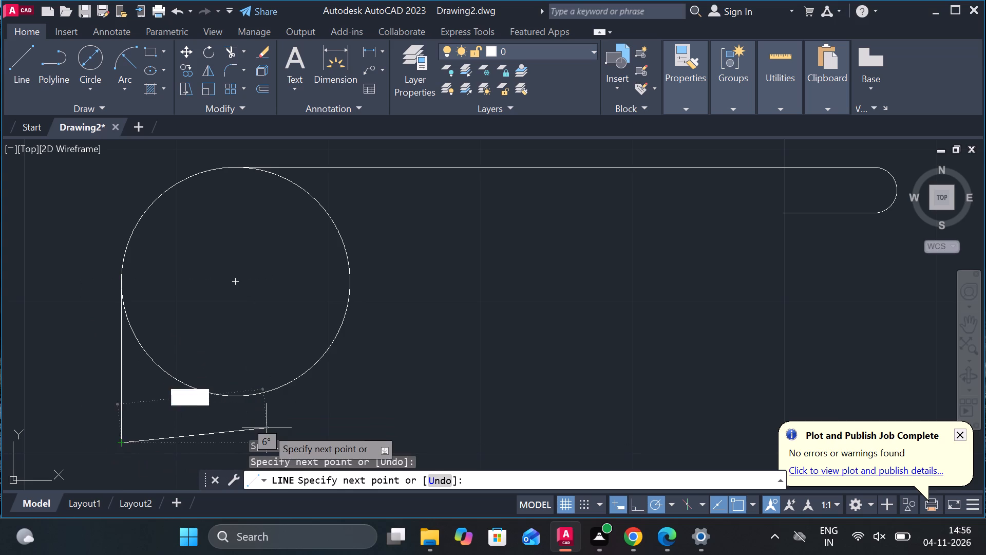
left_click(233, 397)
left_click(74, 395)
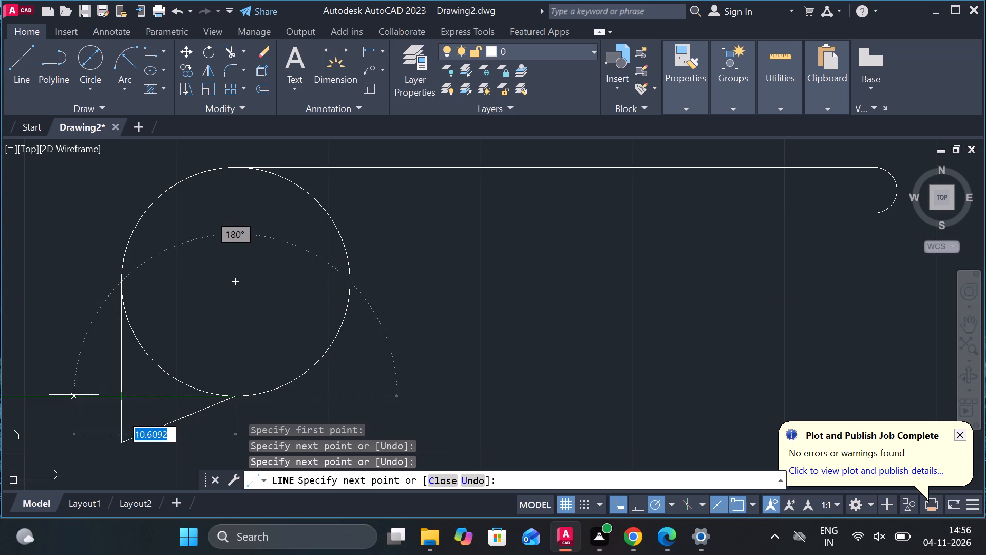
key("Escape")
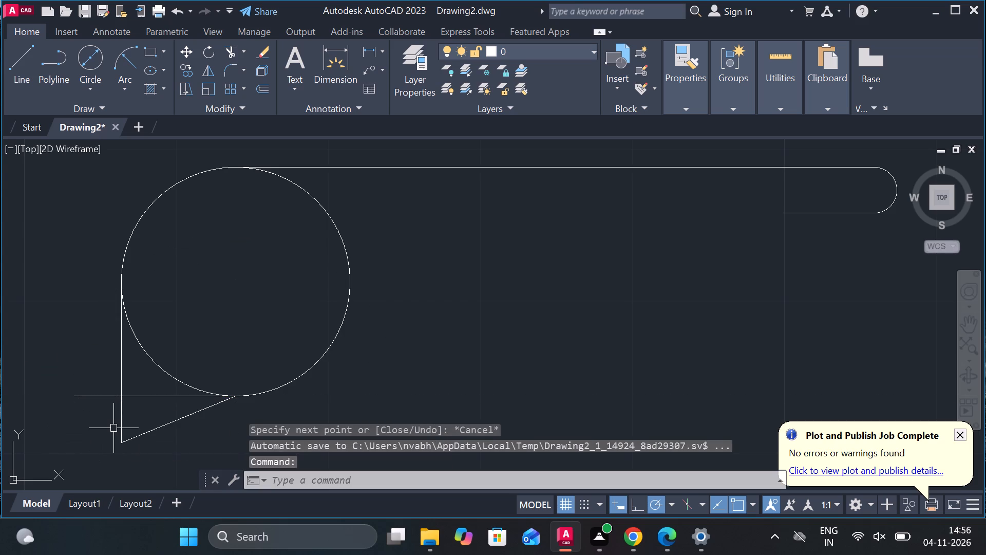
Draw a circle of diameter 7 centred where the vertical line crosses the horizontal line from the large circle's bottom quadrant.
left_click(91, 49)
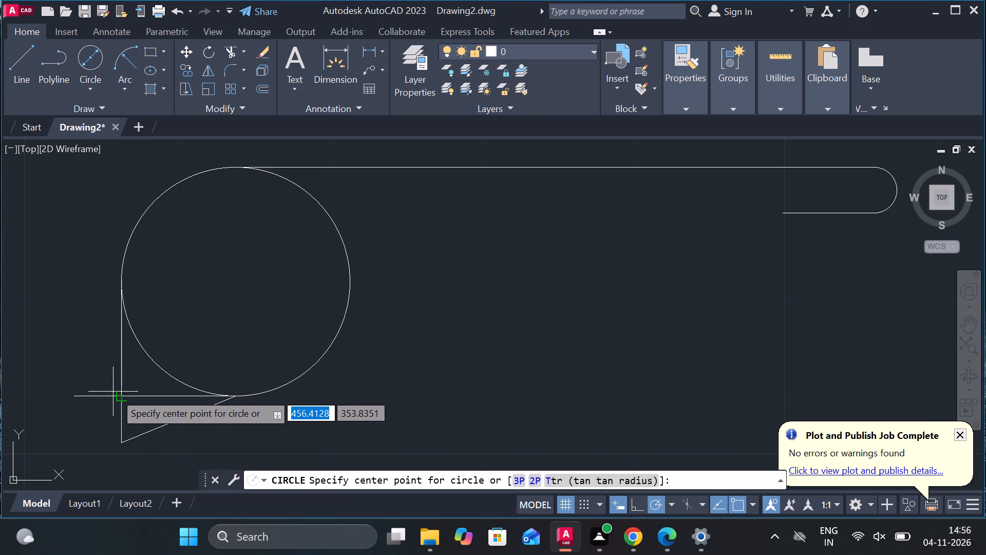
left_click(122, 398)
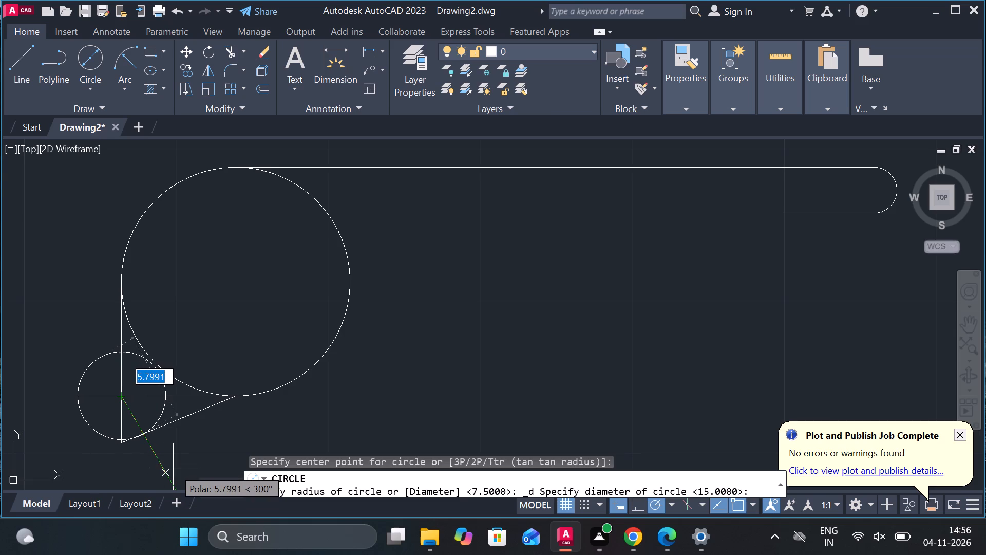
key("7")
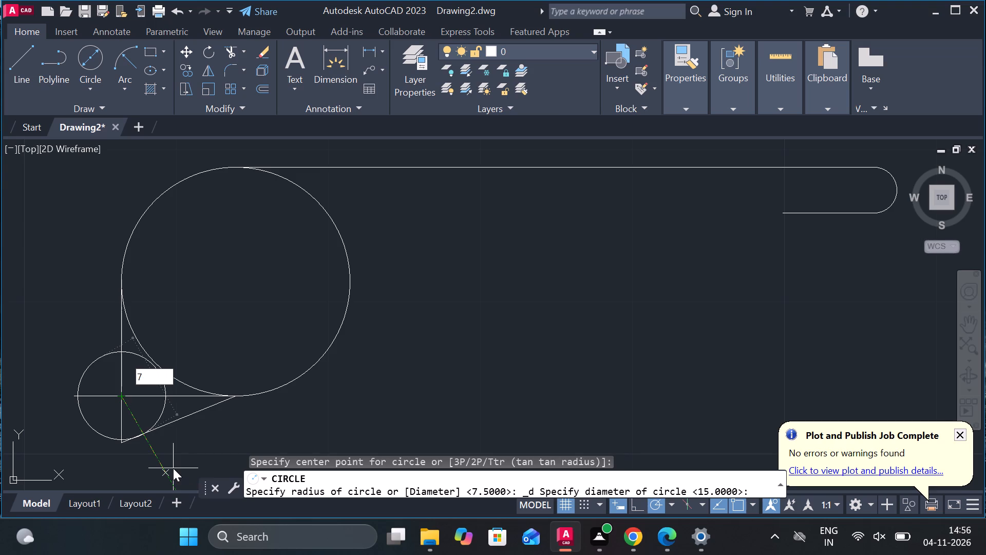
key("Return")
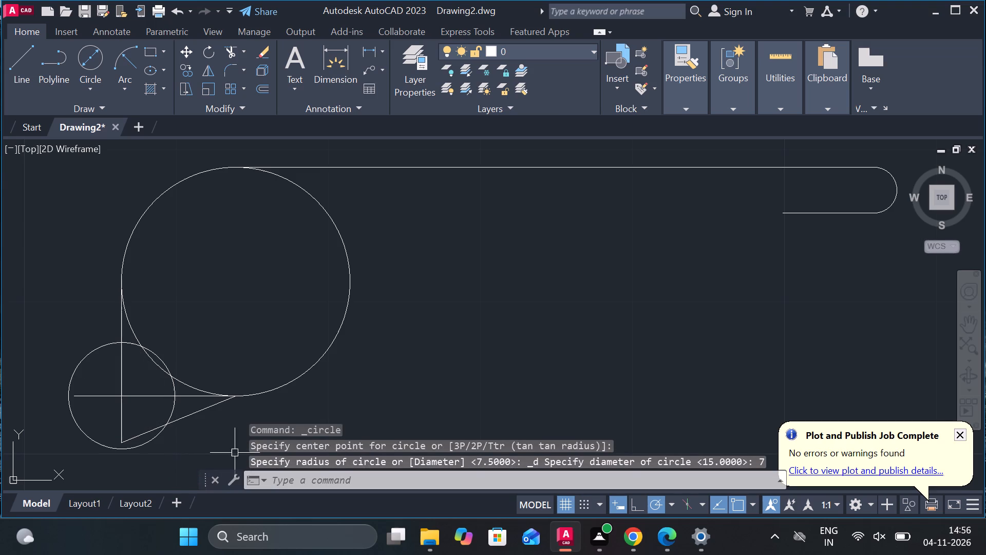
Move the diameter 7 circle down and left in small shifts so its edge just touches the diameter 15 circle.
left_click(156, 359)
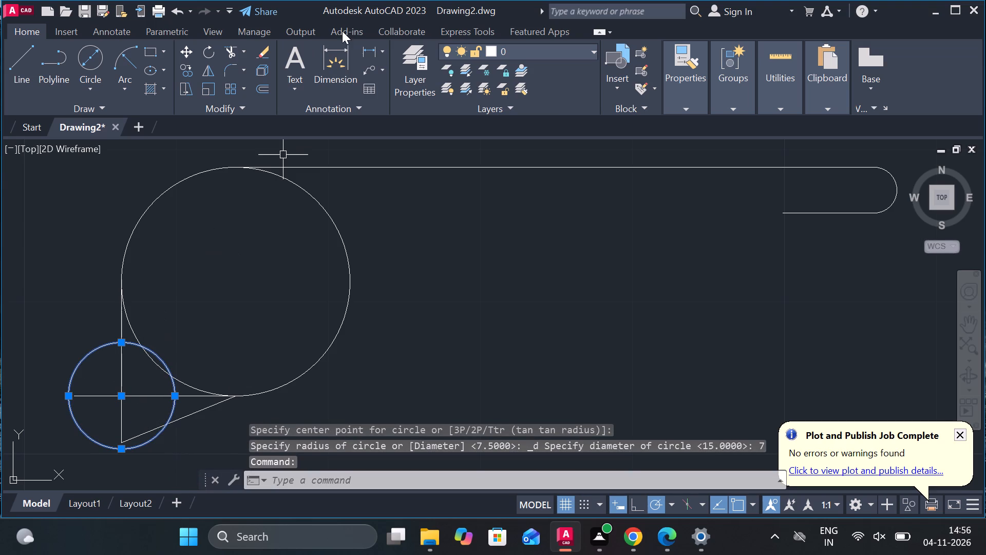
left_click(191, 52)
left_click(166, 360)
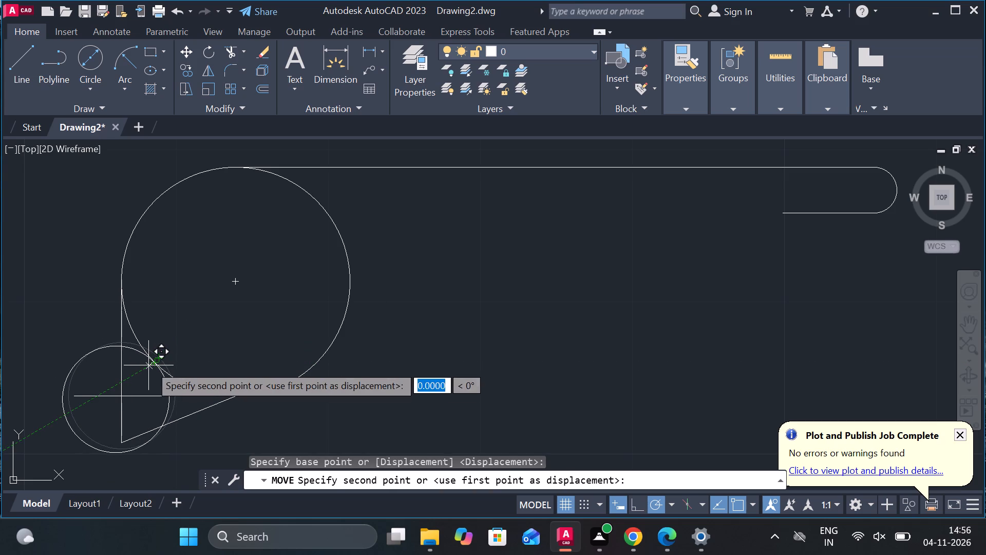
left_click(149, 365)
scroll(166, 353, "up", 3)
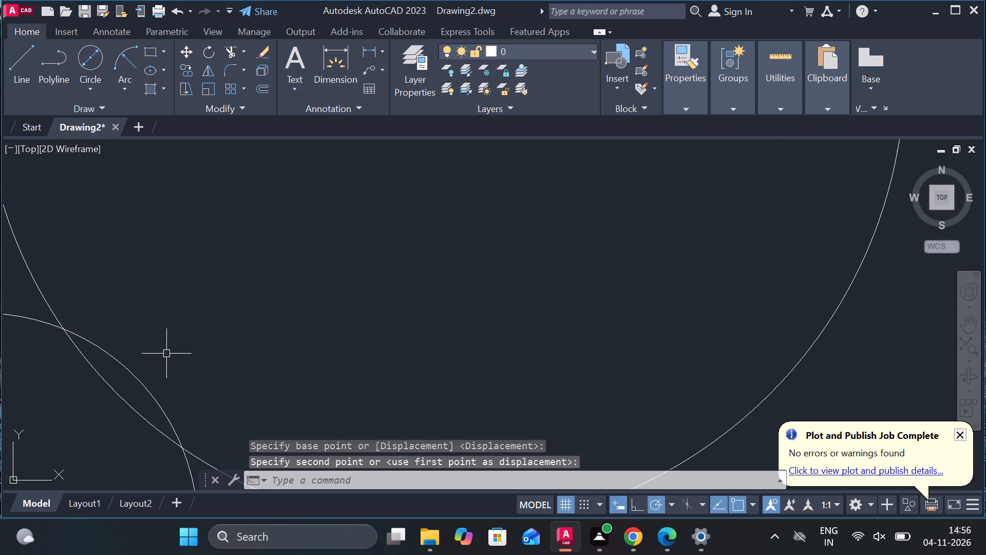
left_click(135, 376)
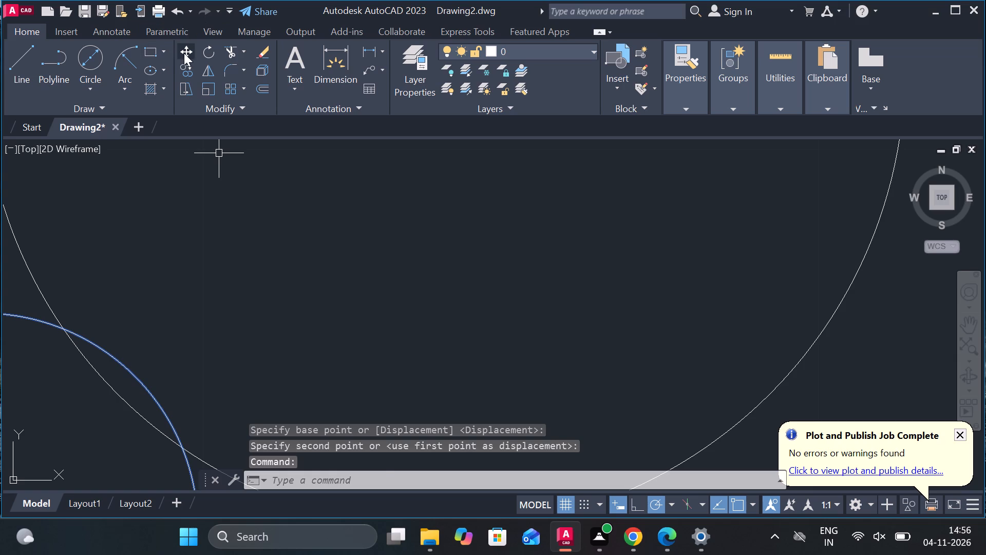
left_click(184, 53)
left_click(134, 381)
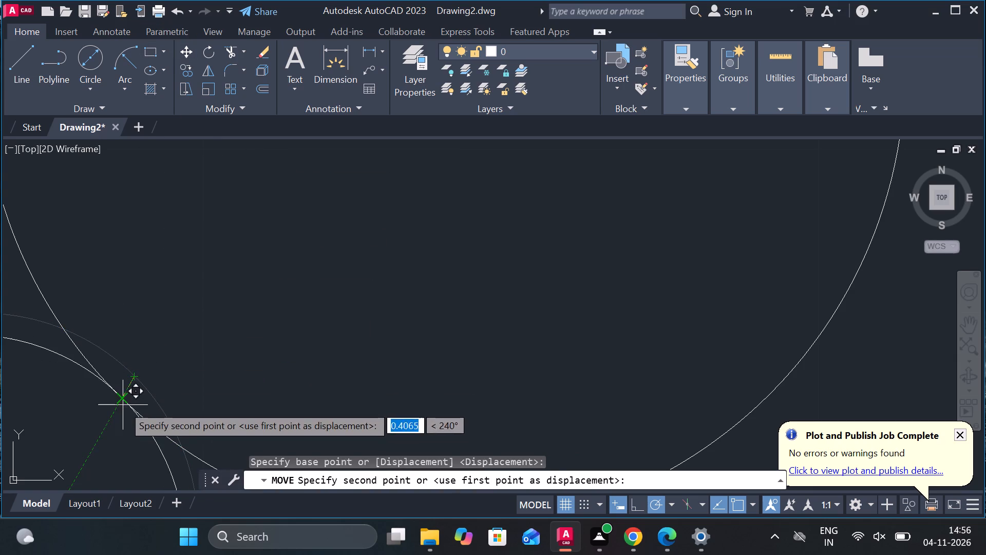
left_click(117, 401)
Trim away the vertical line above the small circle and the whole slanted line running to the large circle's bottom quadrant.
scroll(307, 315, "down", 2)
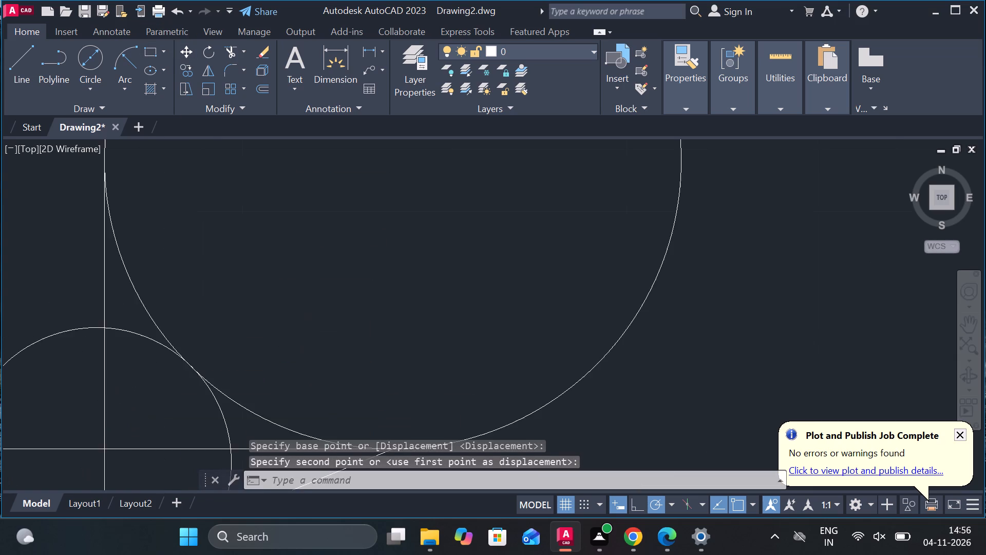
scroll(366, 295, "down", 1)
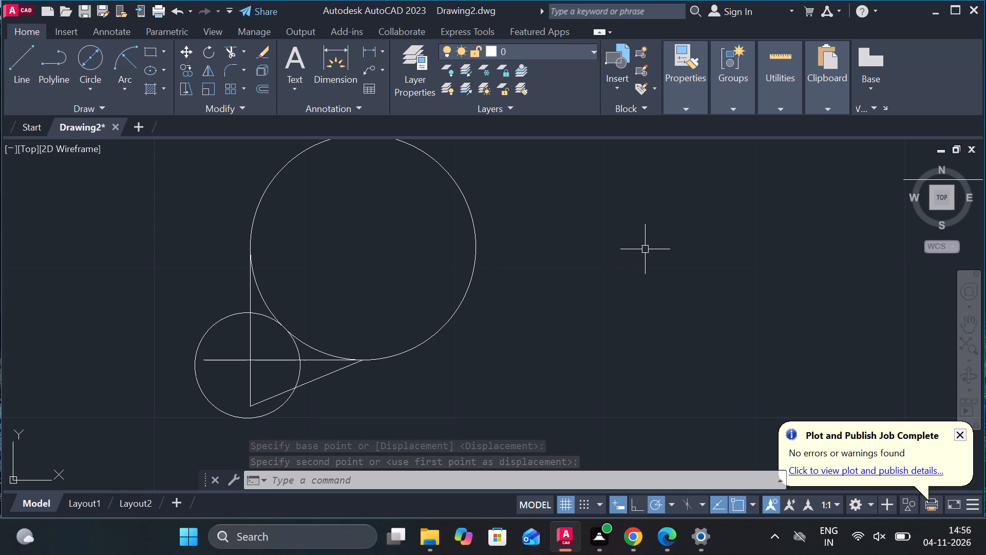
left_click(231, 47)
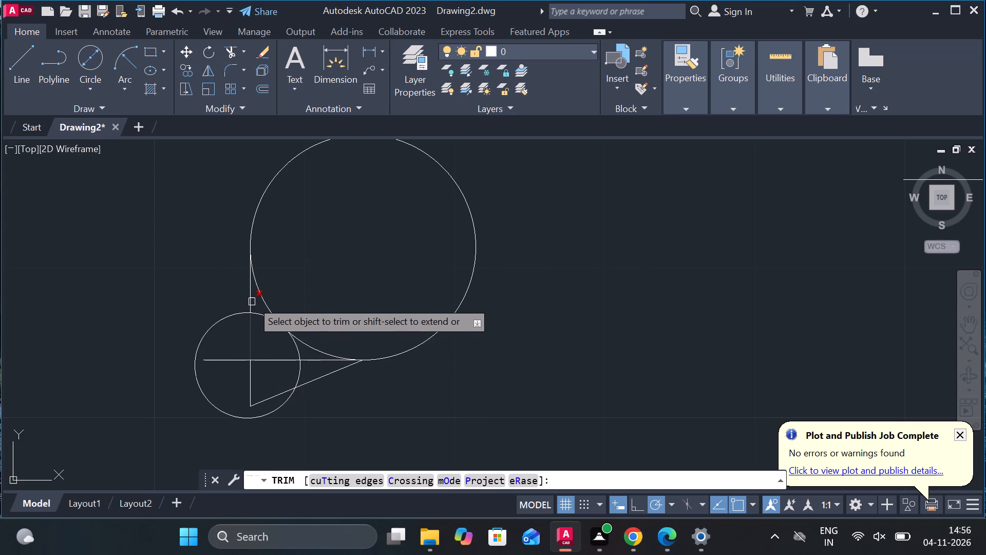
left_click(252, 300)
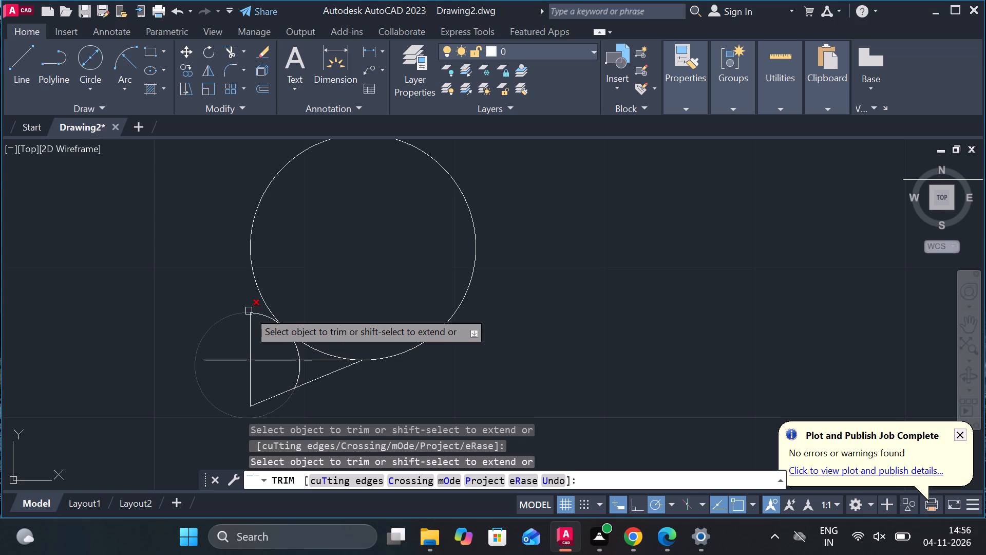
left_click(249, 311)
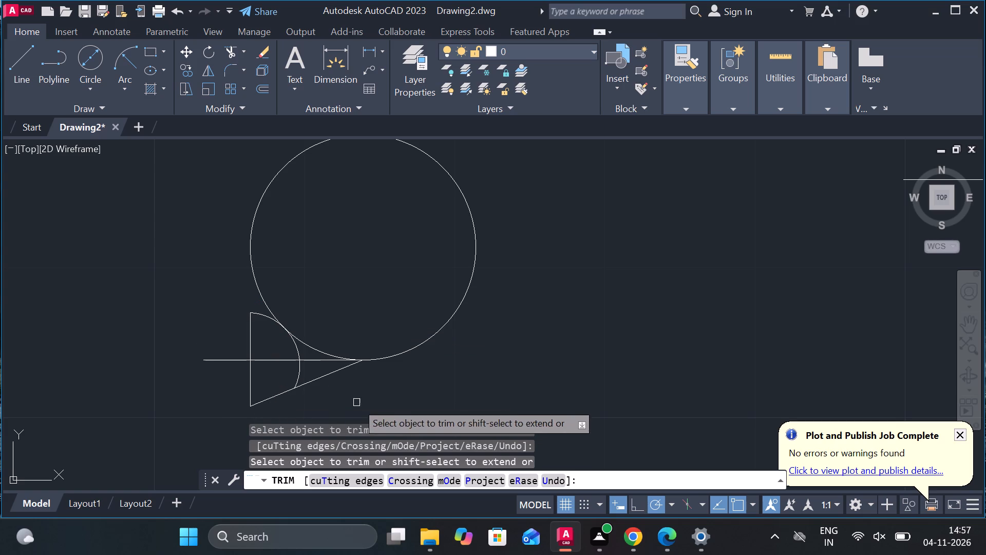
key("ctrl+z")
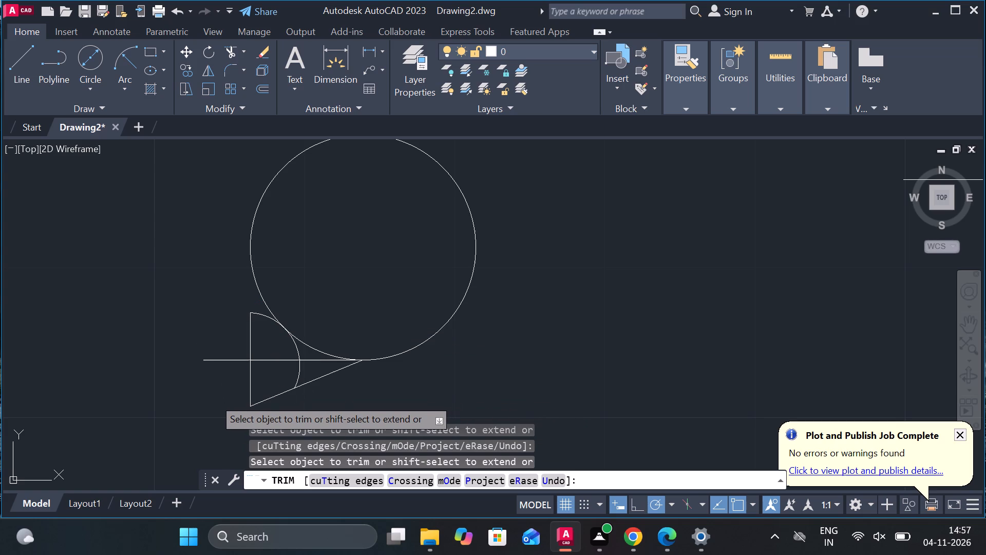
left_click(281, 393)
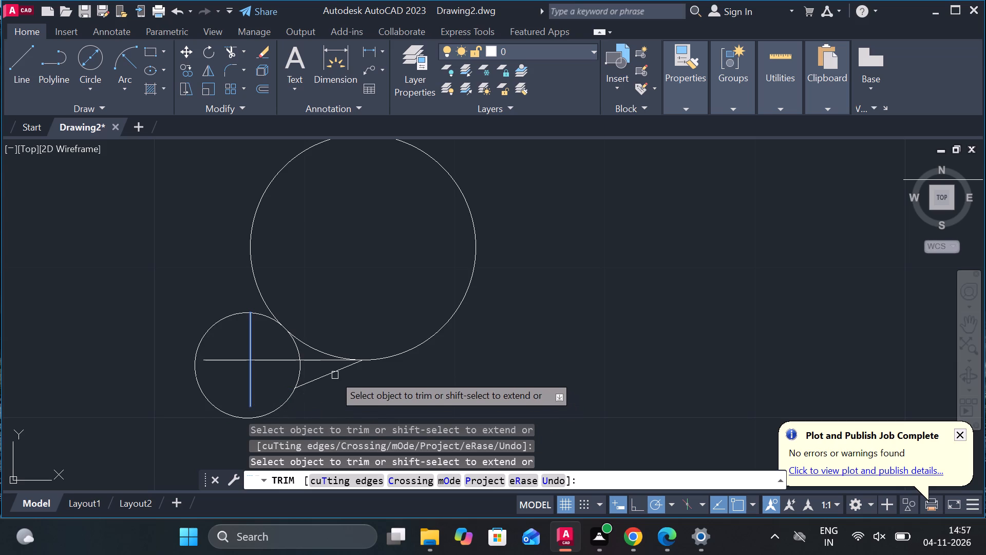
left_click(331, 374)
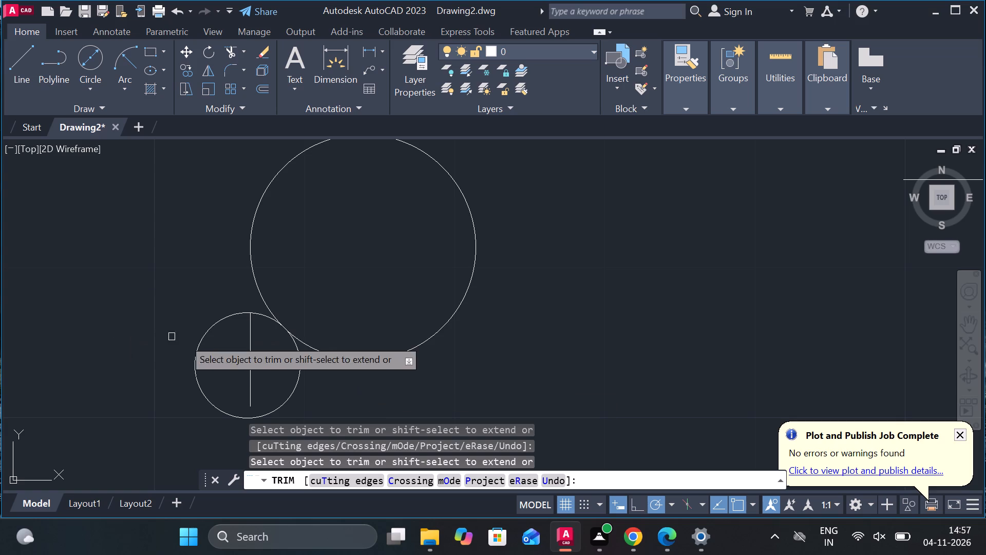
key("Escape")
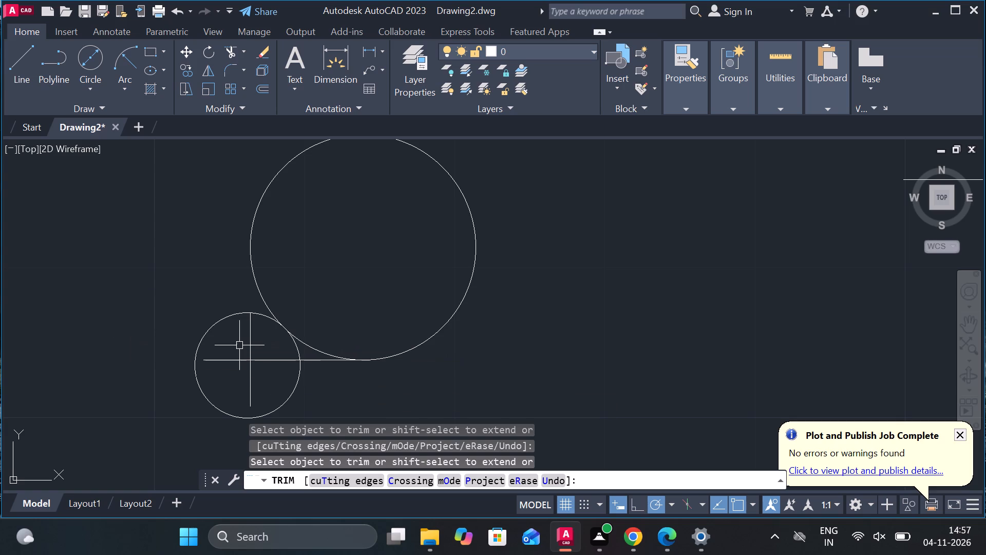
Delete the diameter 7 circle, the horizontal line through it and the remaining vertical line.
left_click(236, 317)
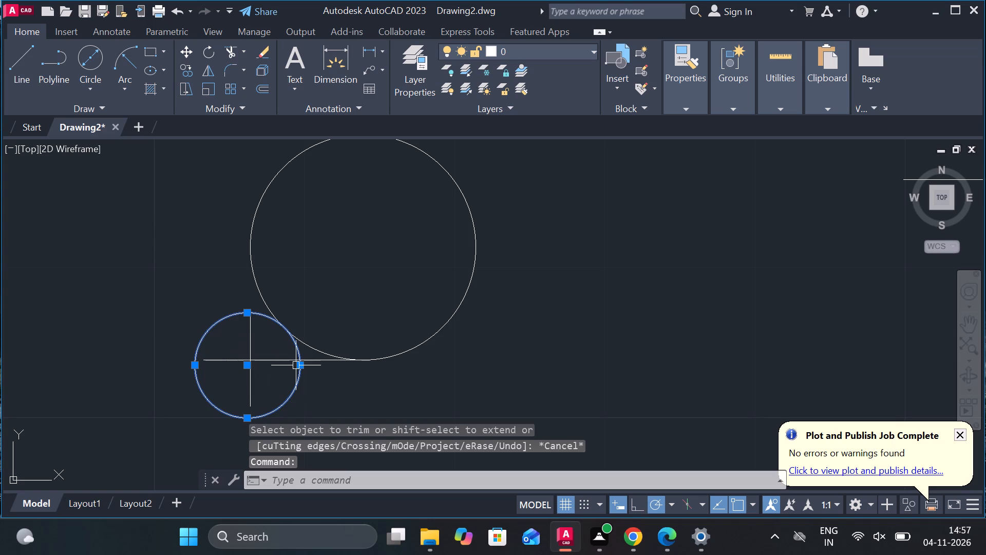
left_click(292, 360)
key("Delete")
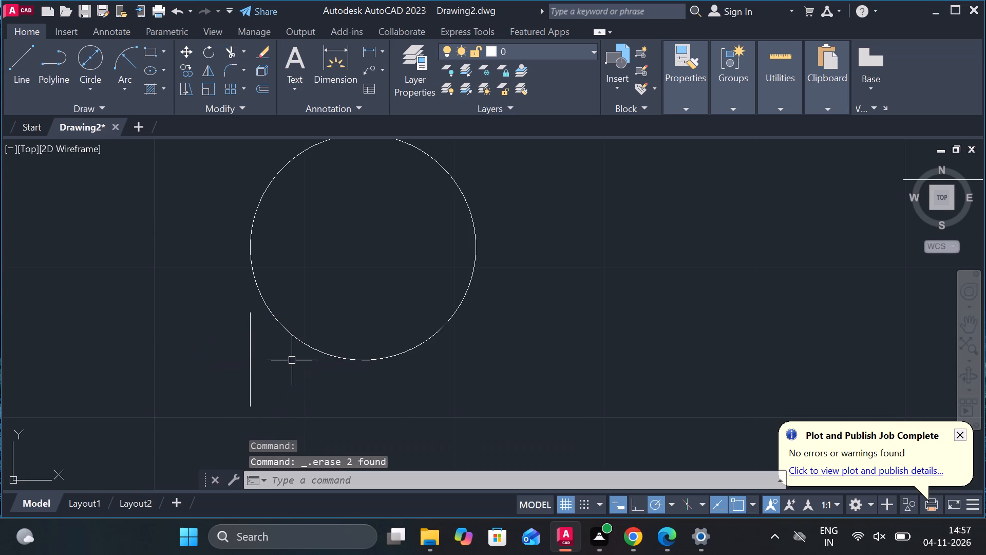
left_click(253, 369)
key("Delete")
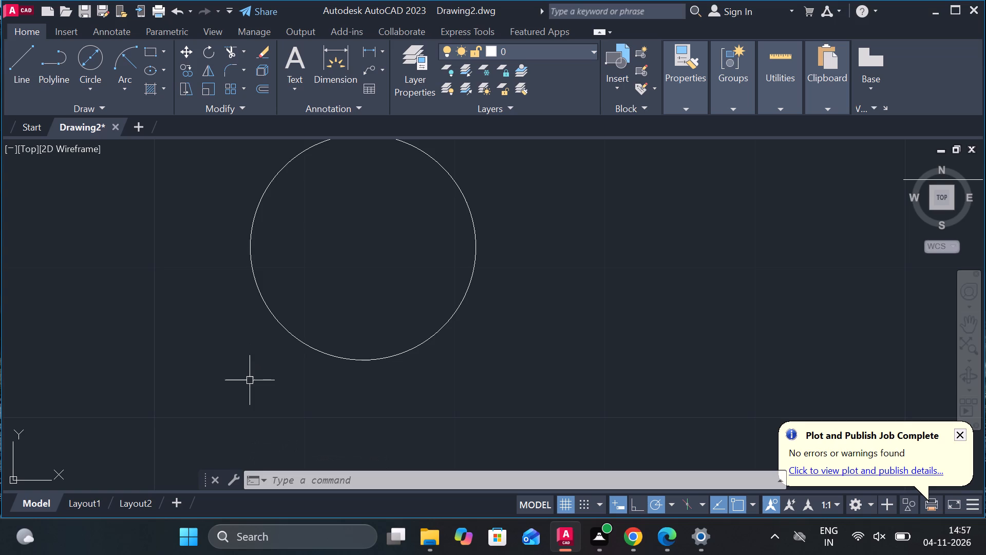
Draw a vertical line from the diameter 15 circle's top quadrant straight down through its centre and past its bottom quadrant.
scroll(386, 357, "down", 3)
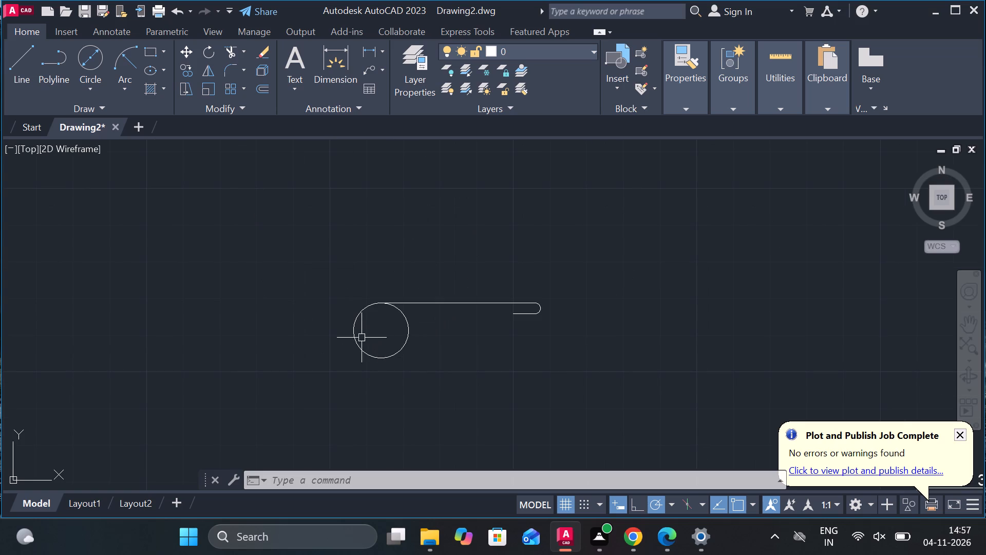
scroll(378, 327, "up", 3)
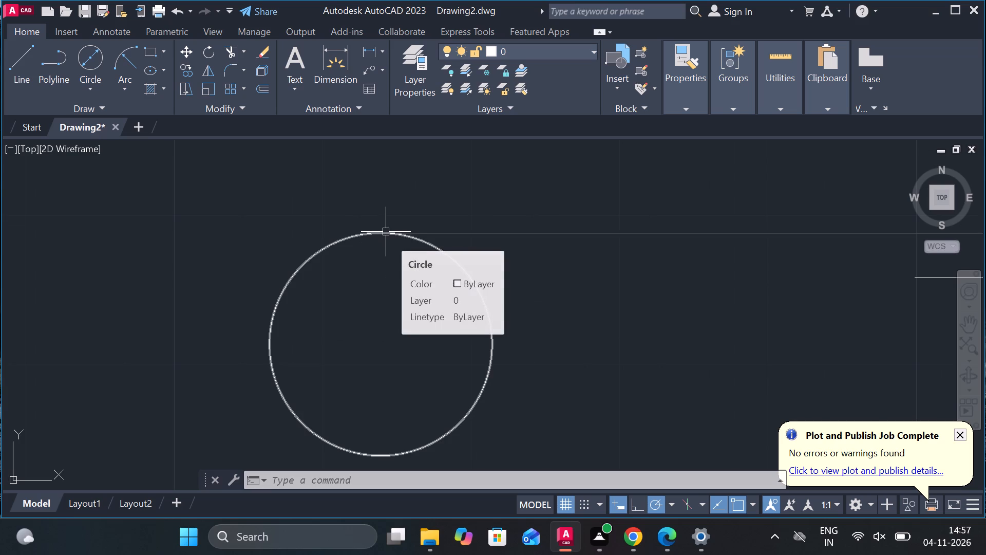
scroll(386, 233, "down", 3)
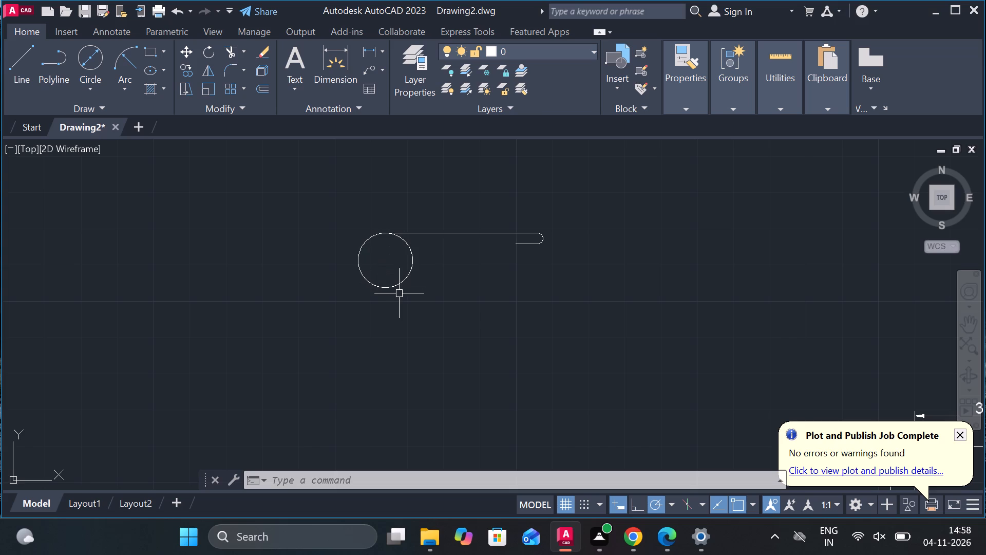
scroll(378, 280, "up", 2)
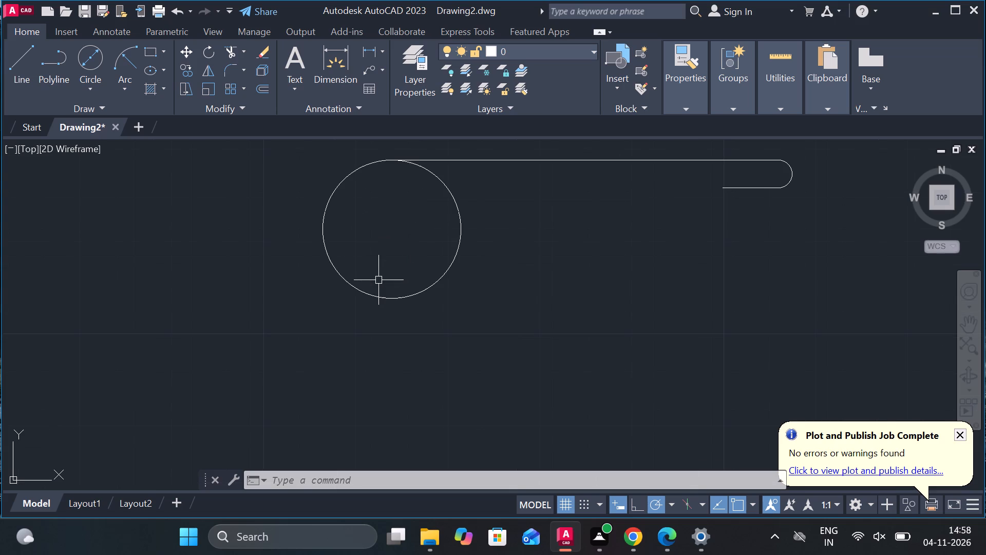
scroll(378, 280, "up", 1)
scroll(378, 280, "down", 2)
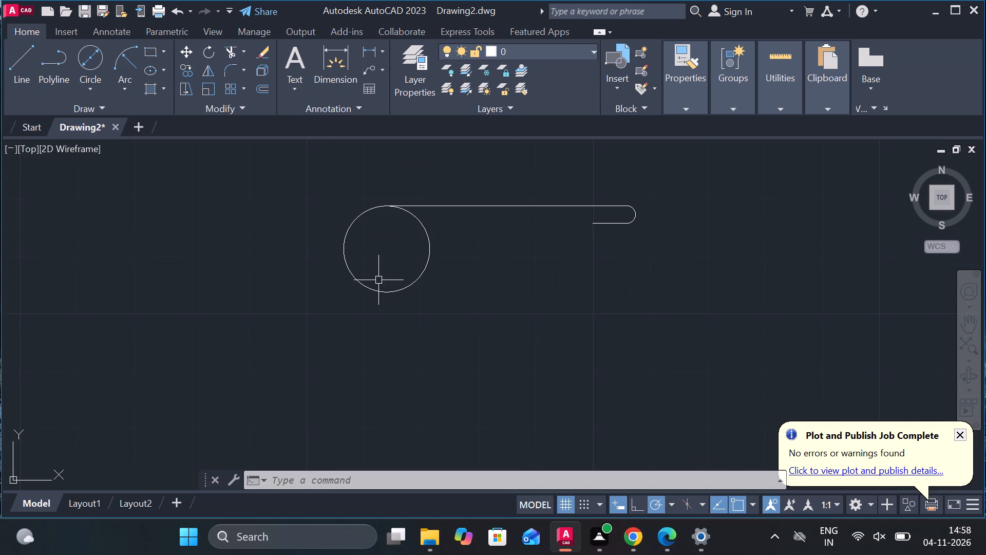
left_click(23, 65)
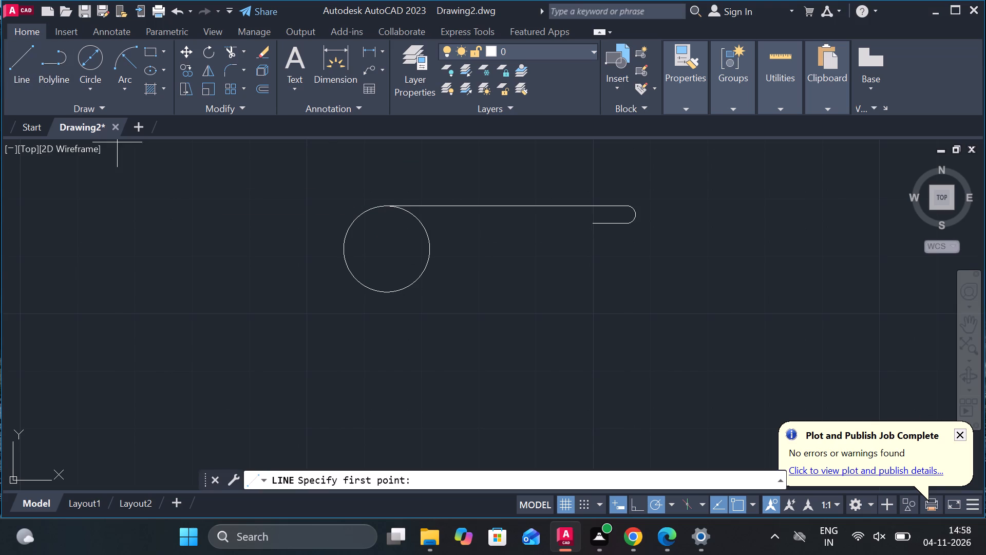
left_click(390, 207)
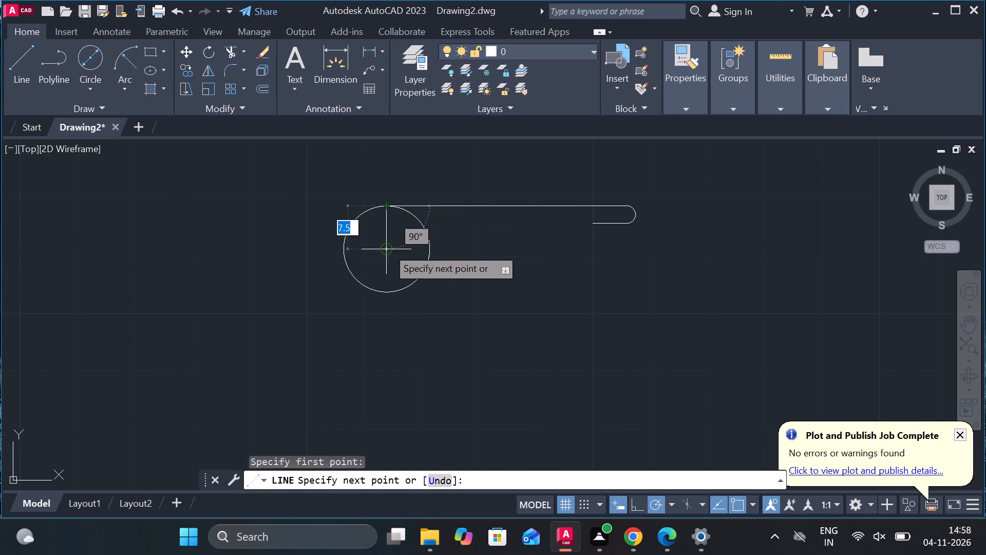
left_click(392, 329)
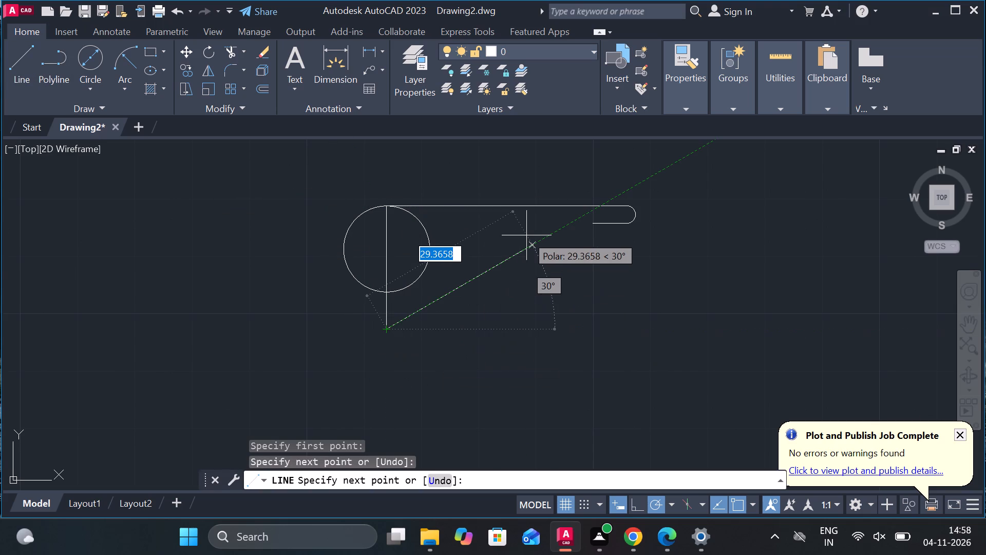
key("Escape")
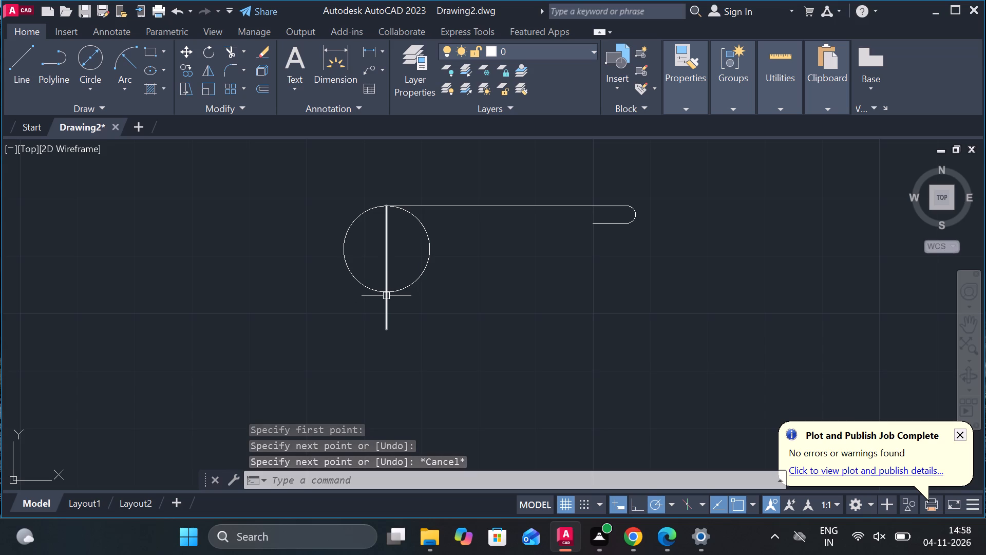
Draw a circle of diameter 7 centred on the diameter 15 circle's bottom quadrant.
left_click(79, 57)
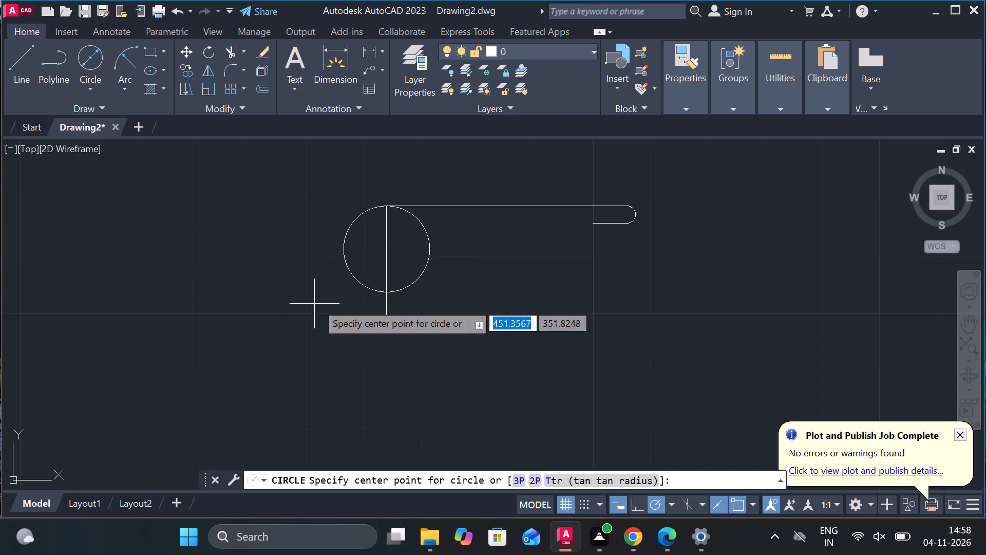
left_click(387, 289)
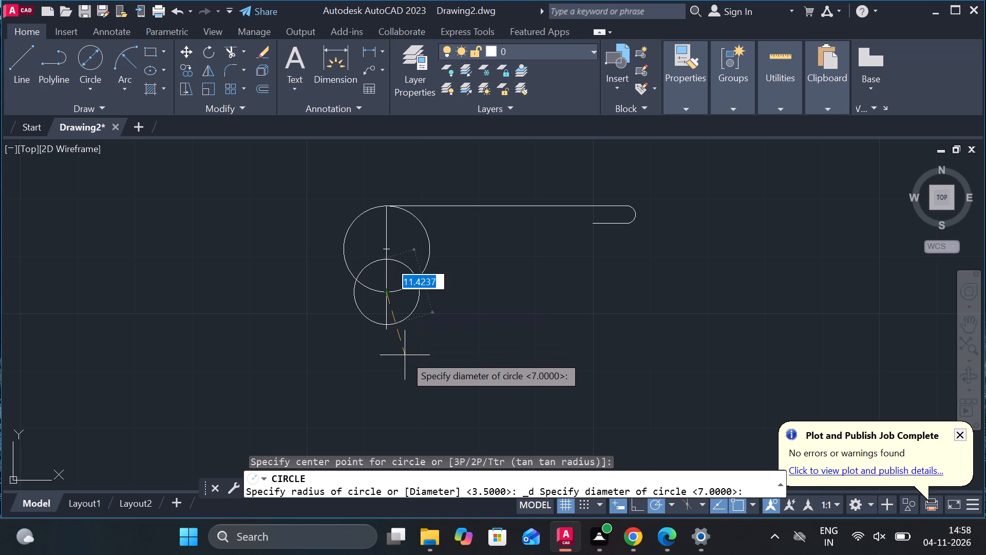
key("7")
key("Return")
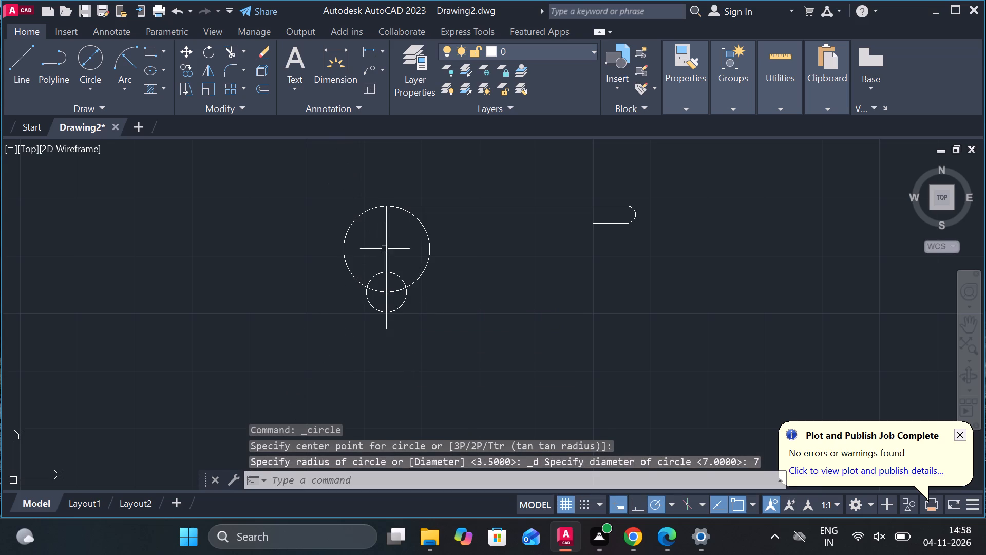
Move the diameter 7 circle down so its top quadrant sits on the diameter 15 circle's bottom quadrant.
left_click(401, 273)
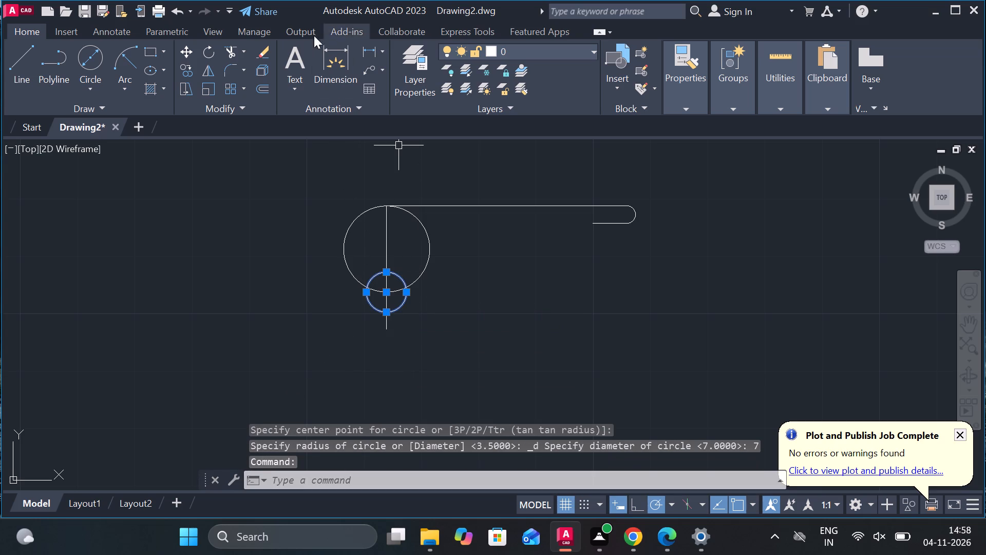
left_click(186, 53)
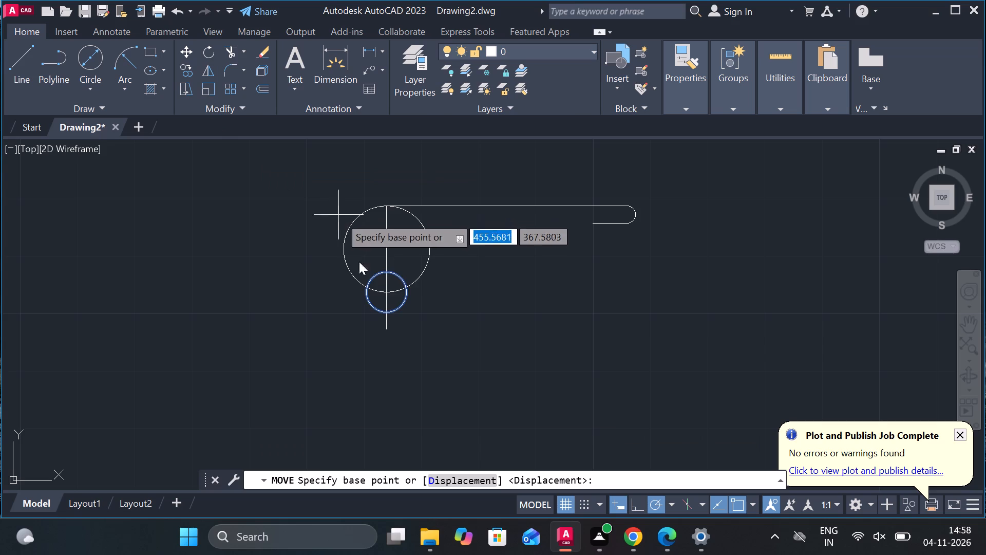
left_click(383, 271)
left_click(386, 291)
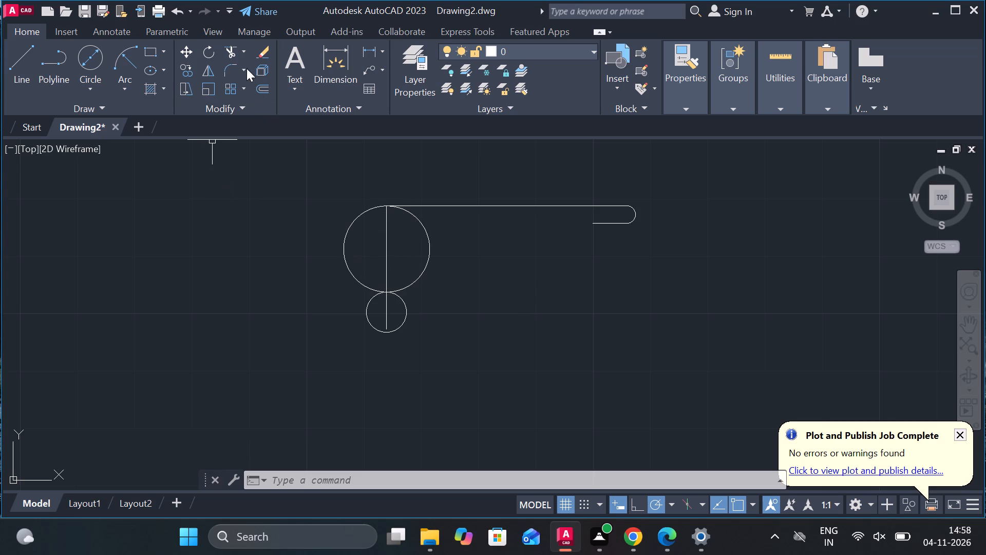
left_click(239, 52)
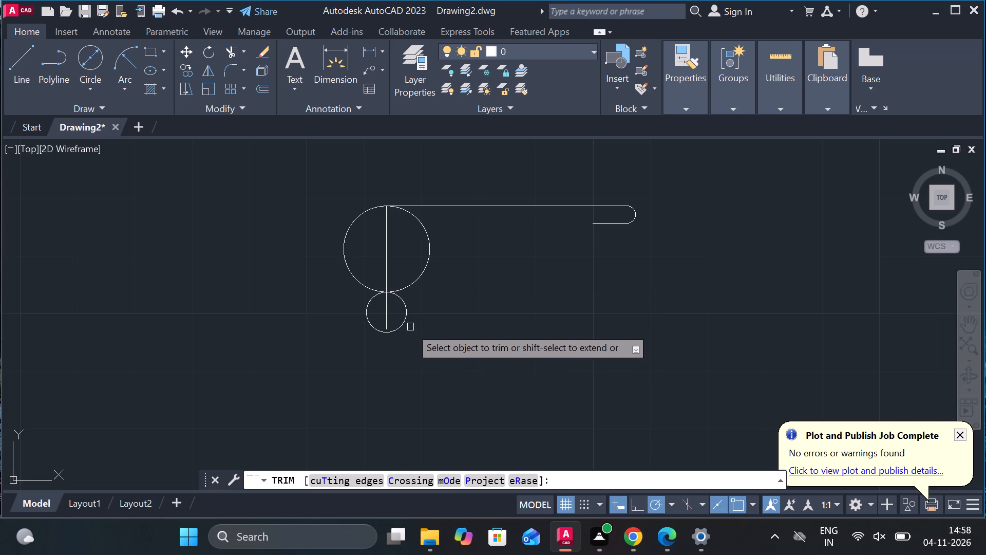
key("Escape")
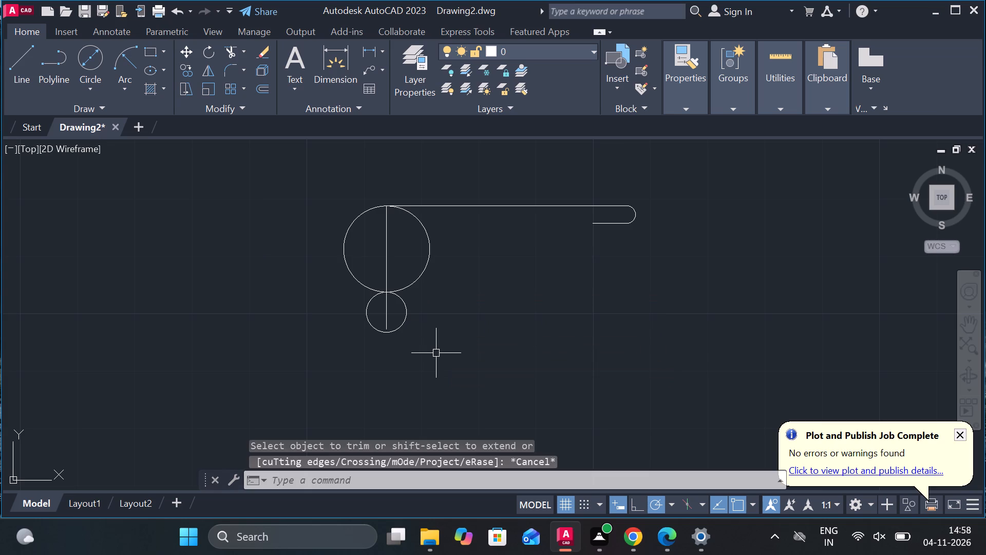
Delete the diameter 7 circle beneath the diameter 15 circle.
left_click(402, 311)
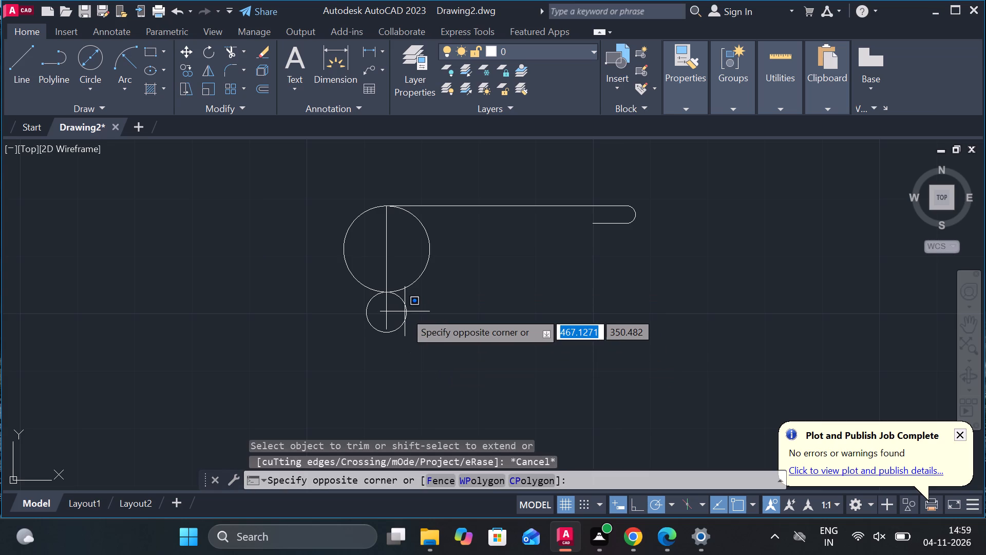
left_click(405, 311)
left_click(404, 314)
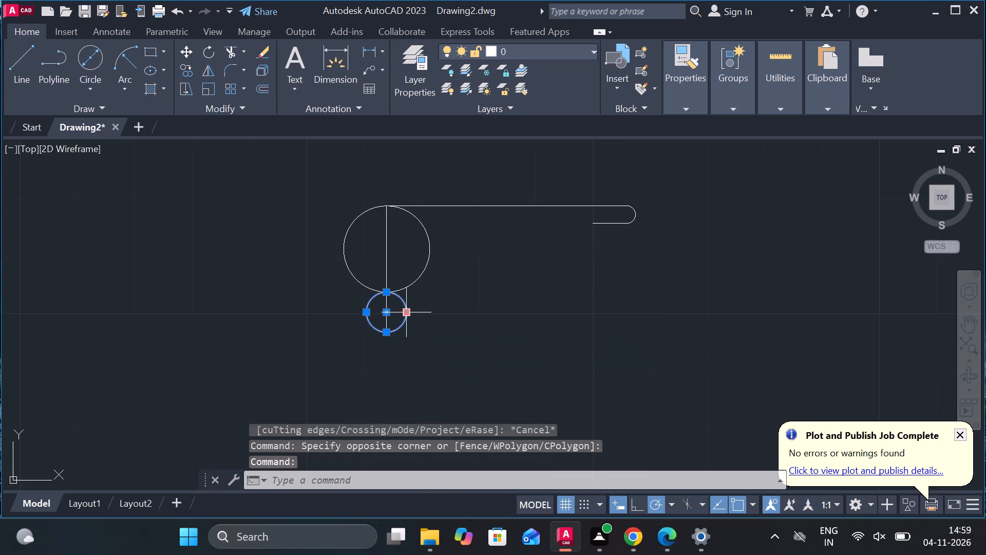
key("Delete")
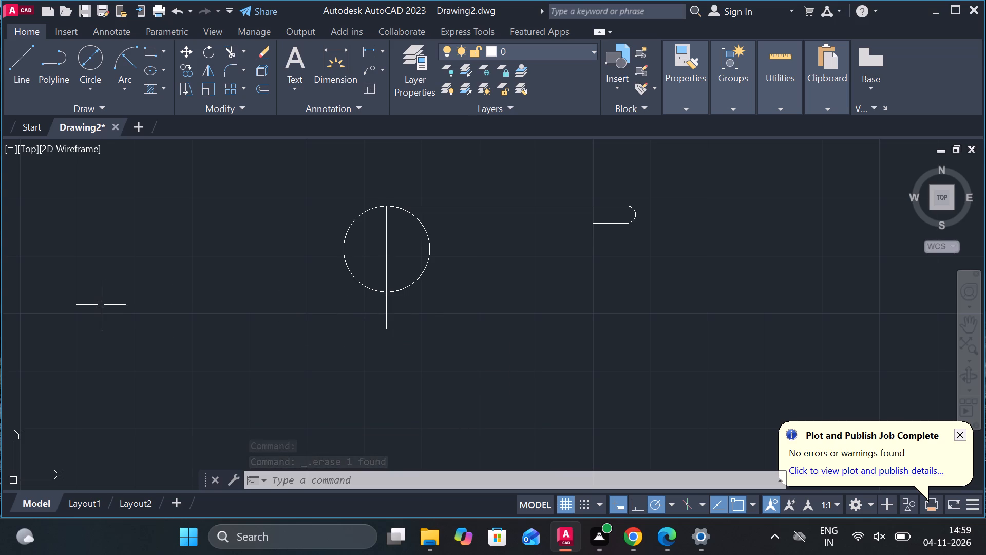
Draw a circle of diameter 7 centred on the diameter 15 circle's bottom quadrant.
left_click(86, 64)
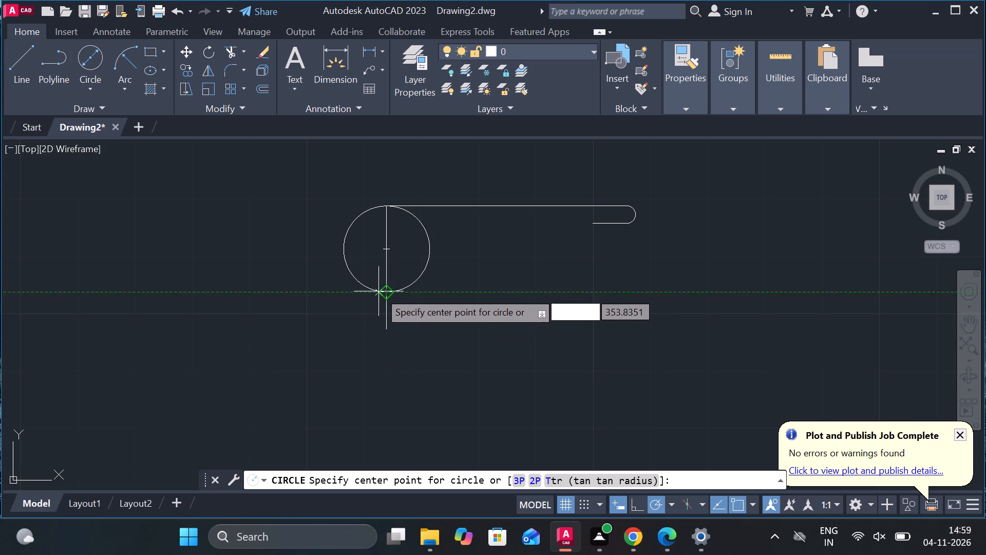
left_click(387, 291)
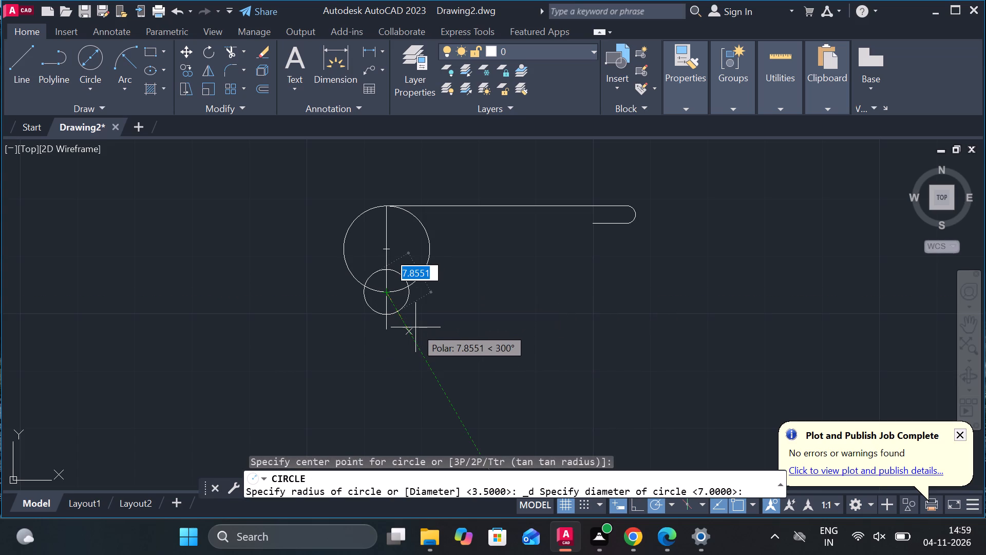
key("7")
key("Return")
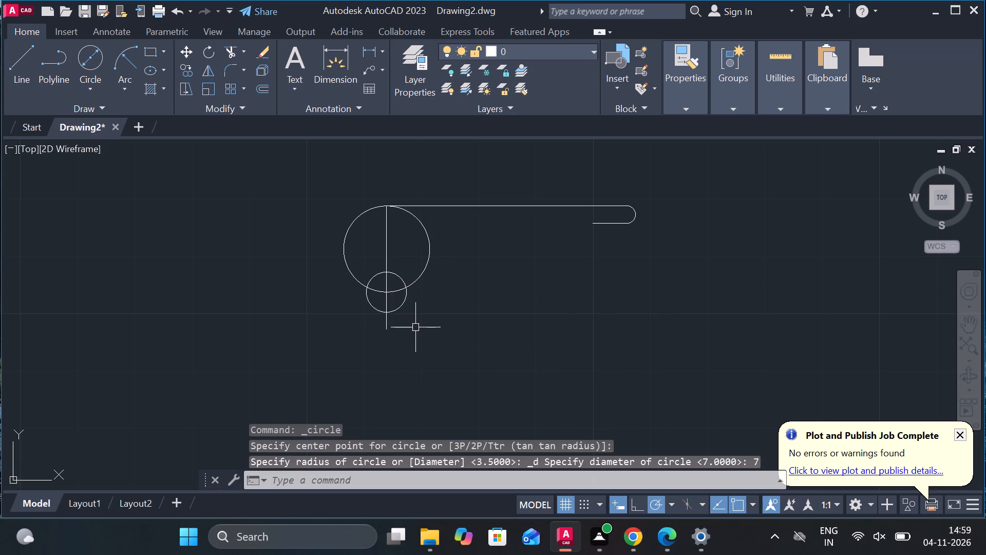
Move the diameter 7 circle left so its right quadrant sits on the diameter 15 circle's bottom quadrant.
left_click(405, 302)
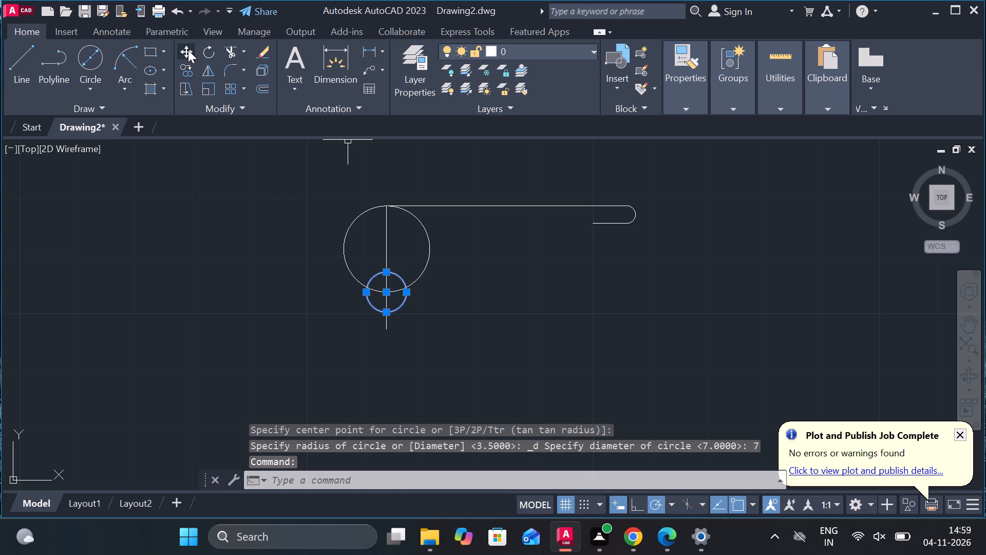
left_click(188, 50)
left_click(409, 296)
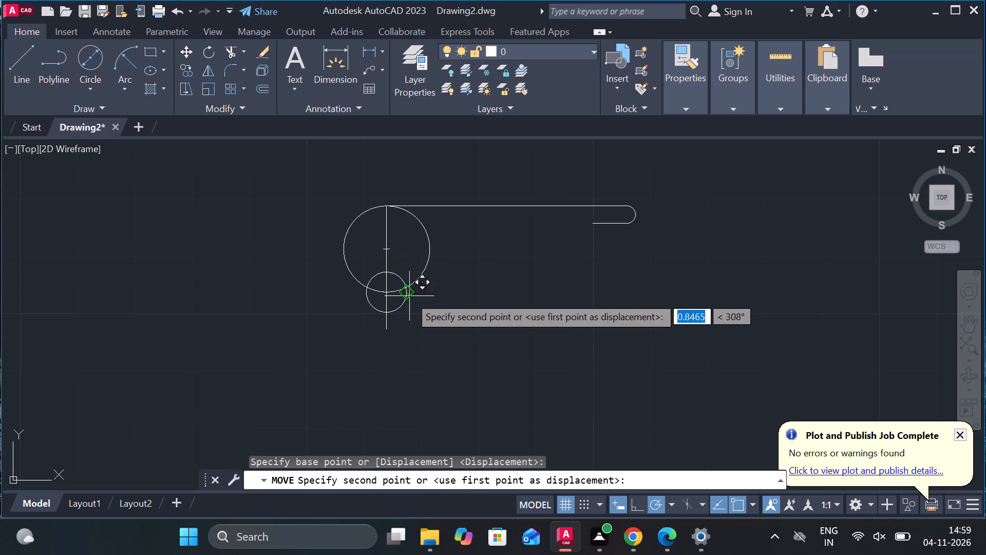
left_click(383, 291)
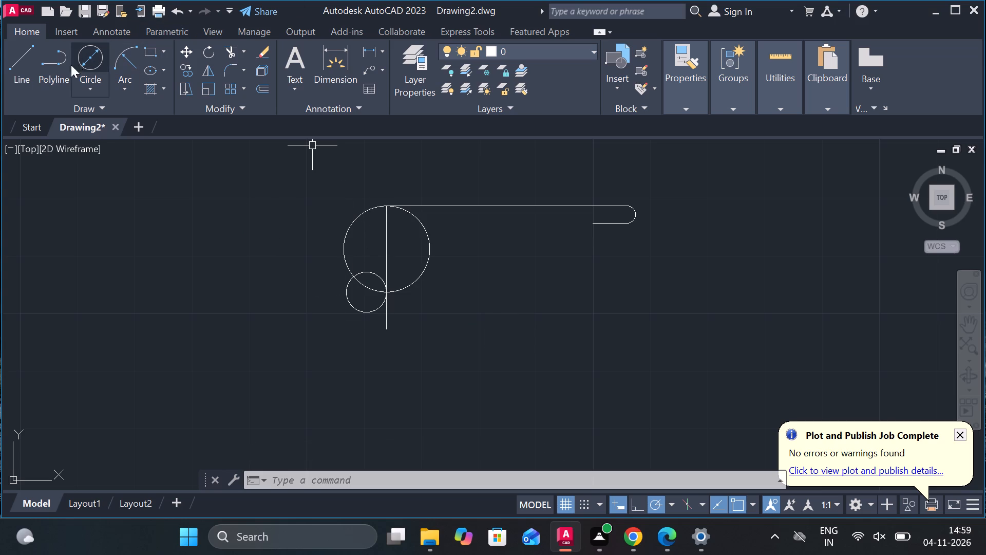
Draw a vertical line from the diameter 15 circle's left quadrant straight down past the diameter 7 circle.
left_click(32, 65)
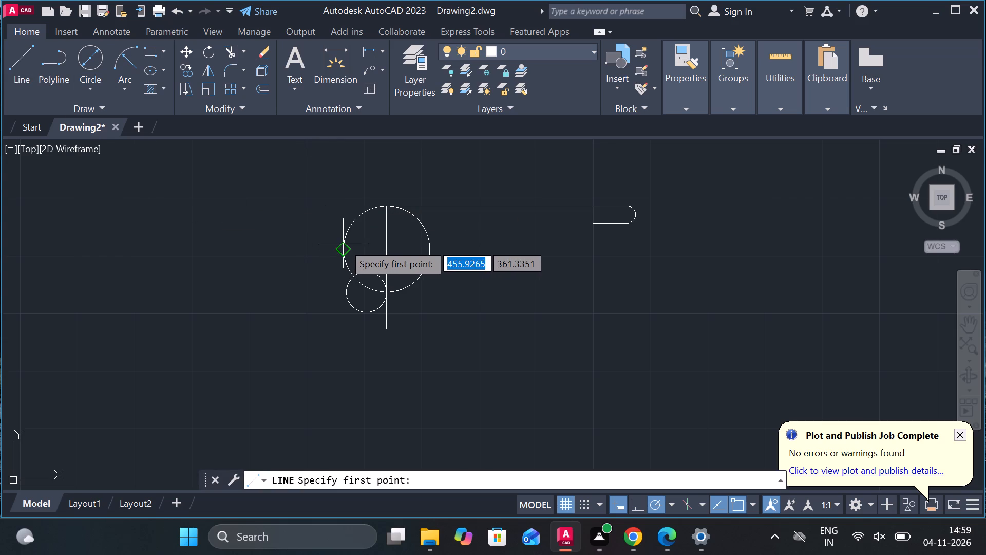
left_click(343, 251)
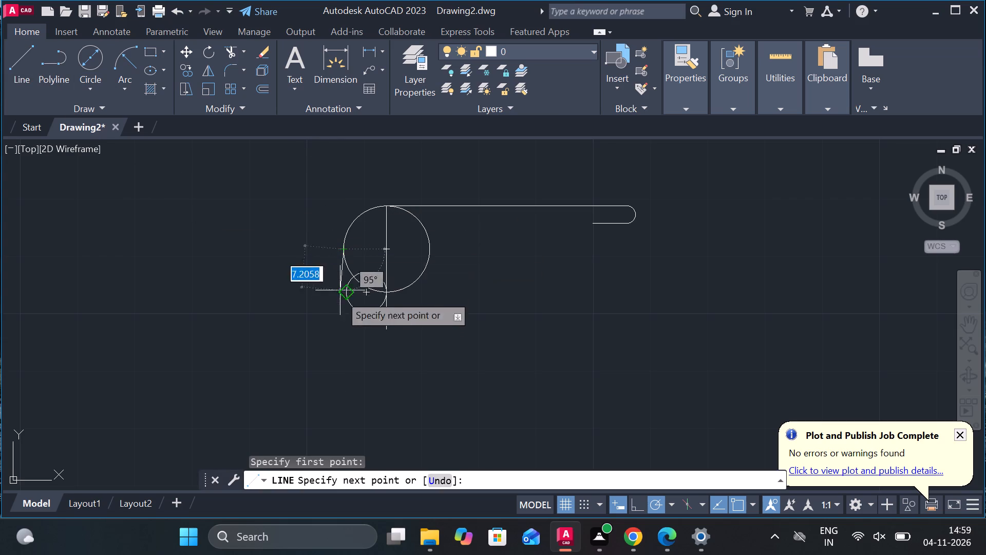
left_click(344, 361)
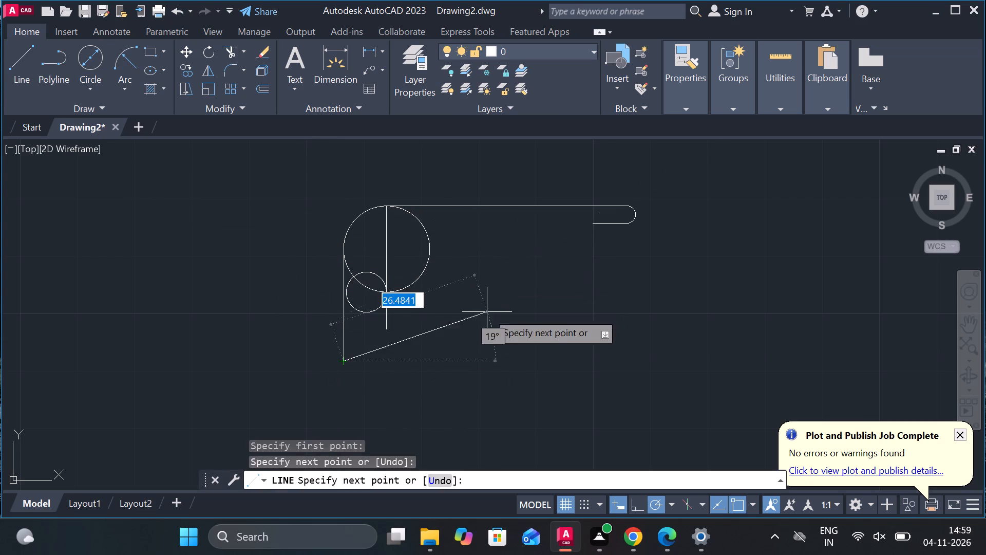
key("Escape")
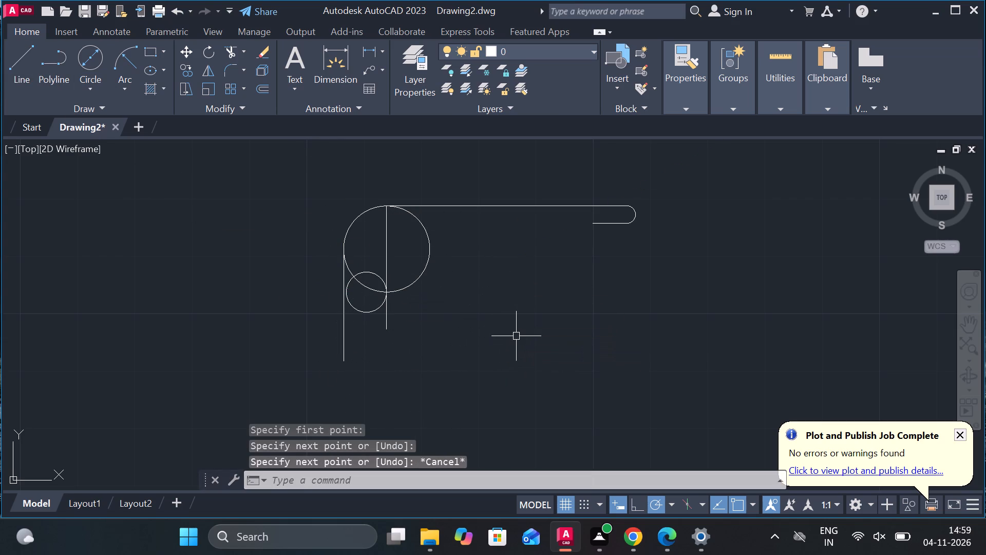
Move the diameter 7 circle horizontally left so its right quadrant lies on the left vertical line.
left_click(373, 311)
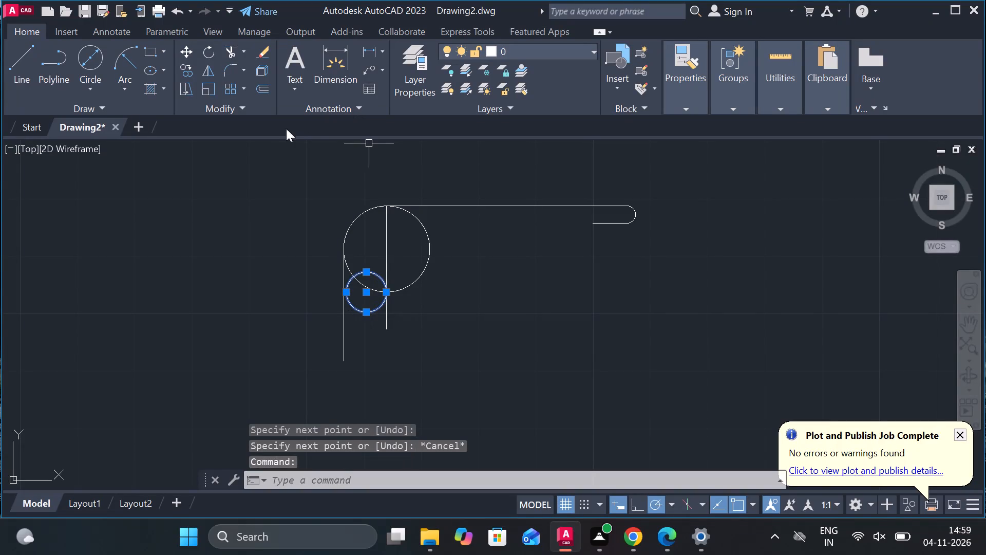
left_click(187, 51)
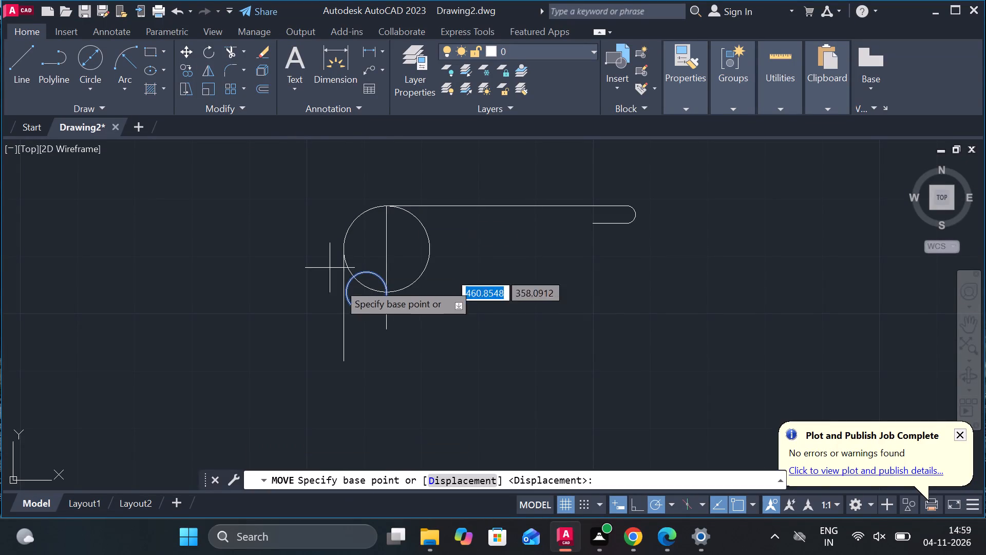
left_click(389, 292)
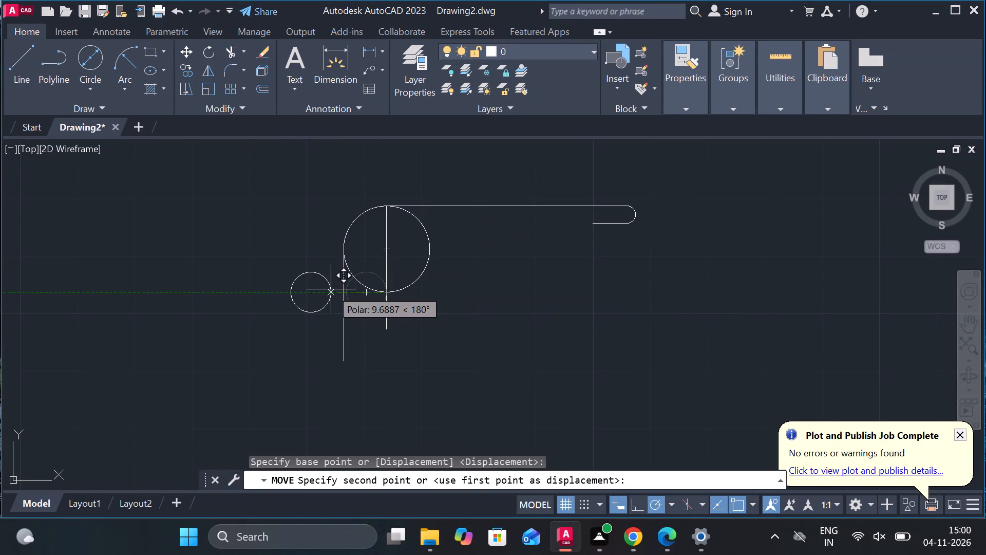
left_click(341, 294)
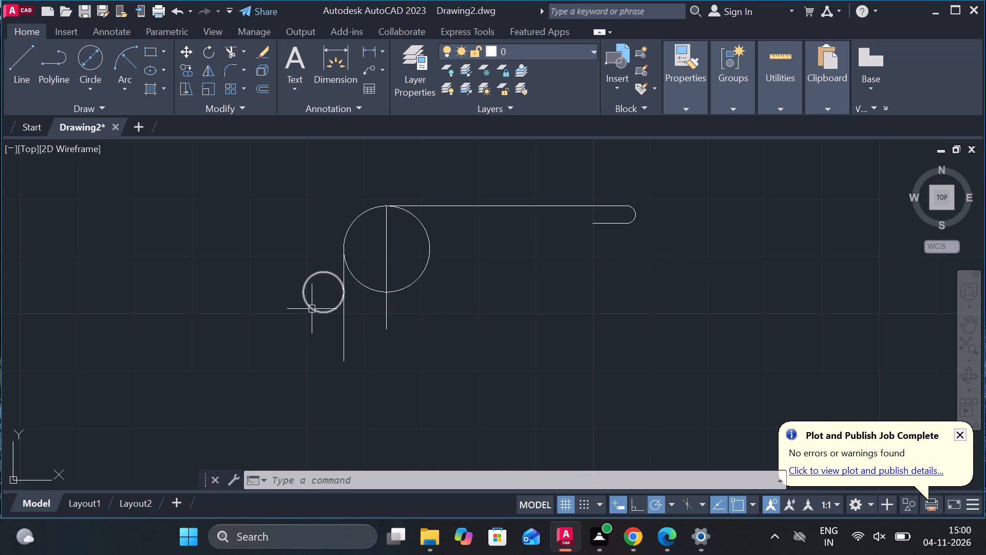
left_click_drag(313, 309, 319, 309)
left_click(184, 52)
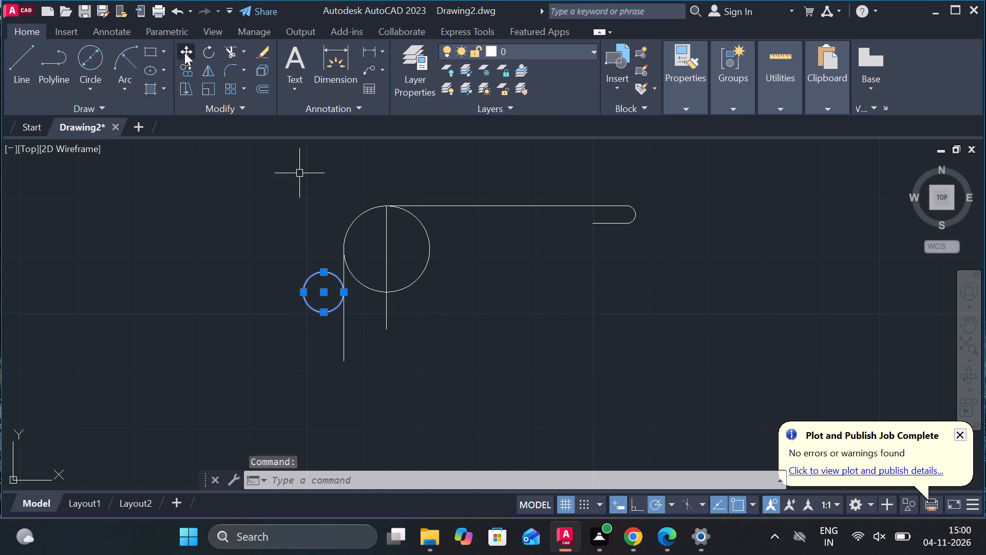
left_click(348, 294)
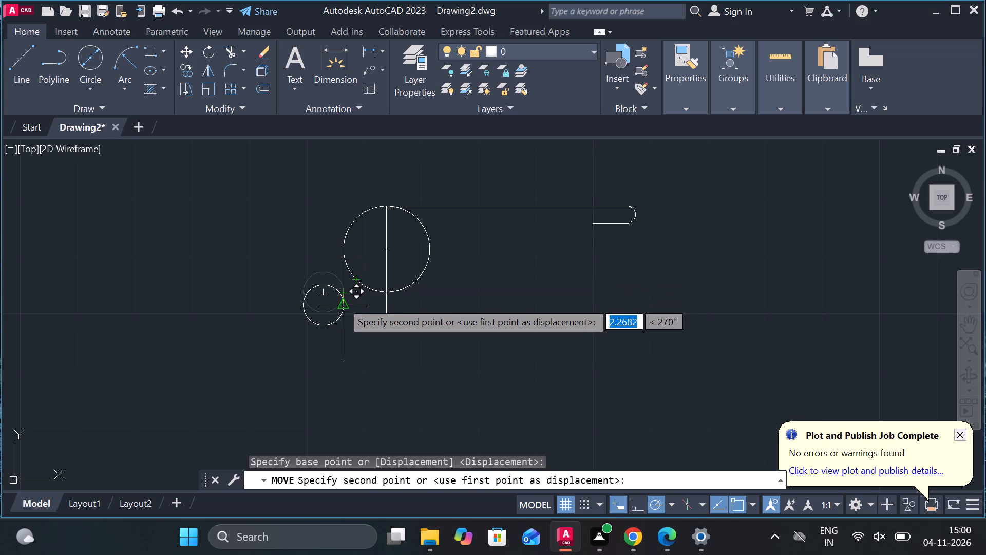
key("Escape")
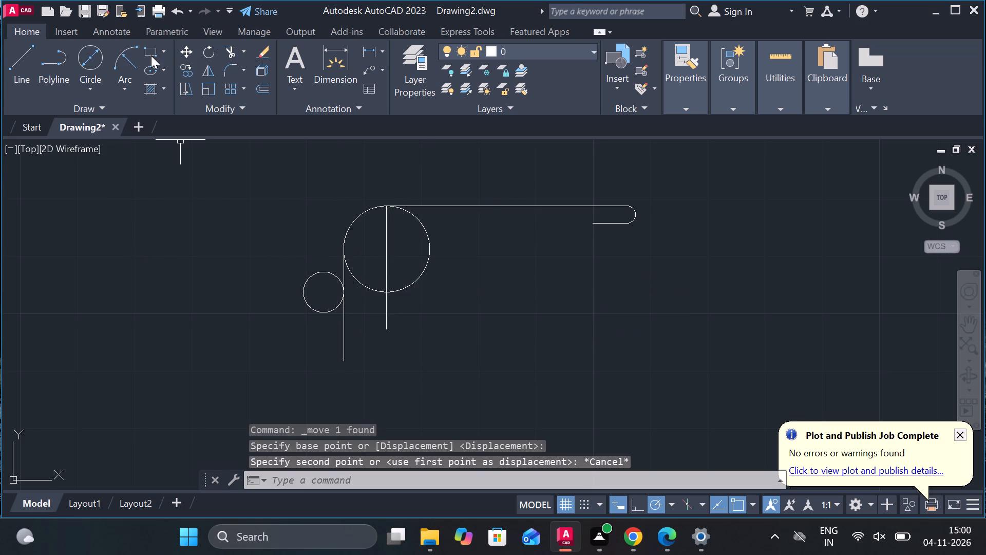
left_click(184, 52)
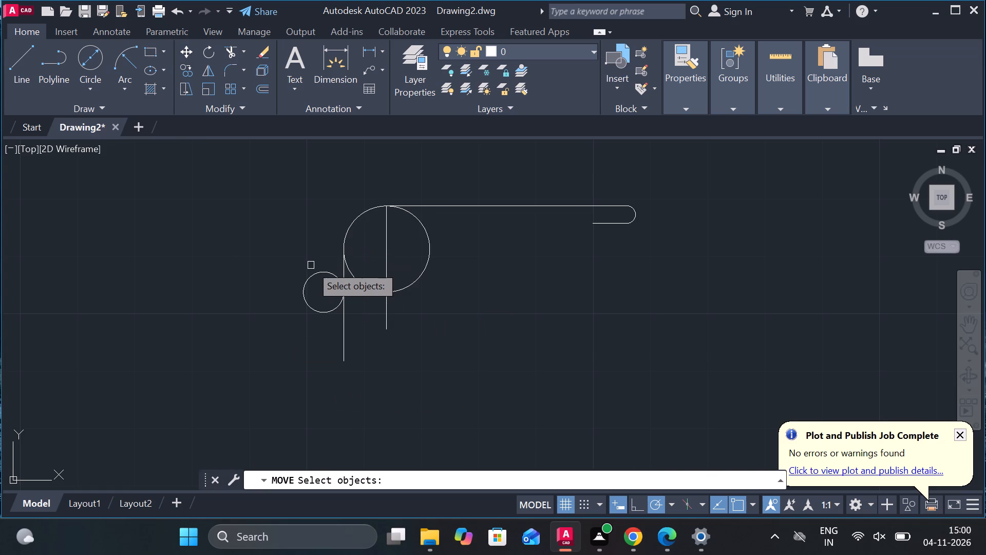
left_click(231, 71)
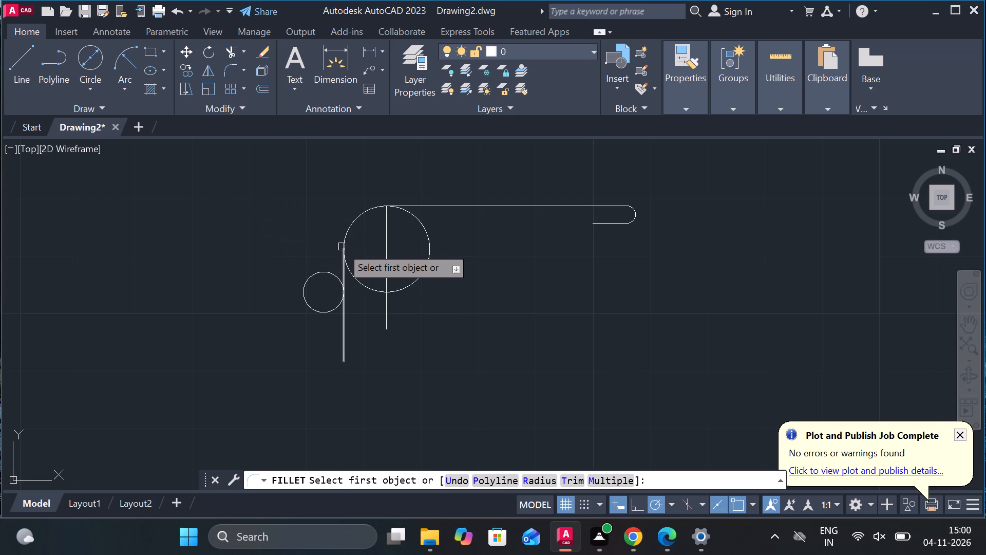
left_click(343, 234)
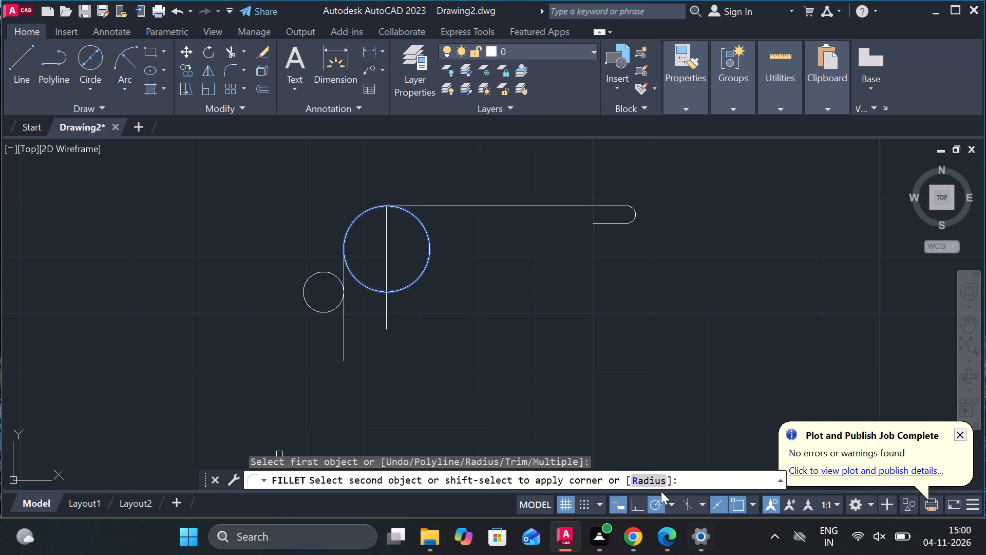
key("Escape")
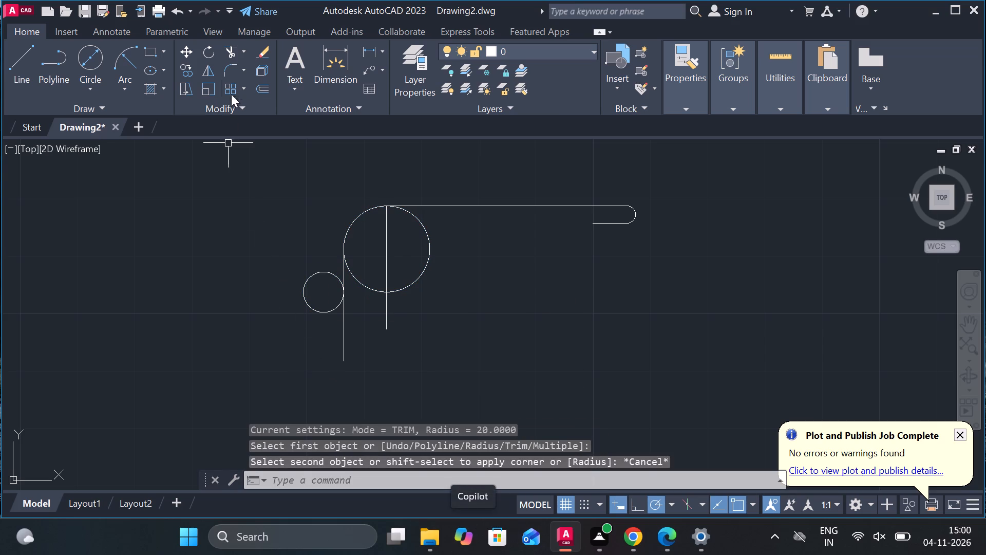
Fillet the diameter 15 circle's left side to the top of the diameter 7 circle with radius 7.
left_click(227, 72)
left_click(536, 478)
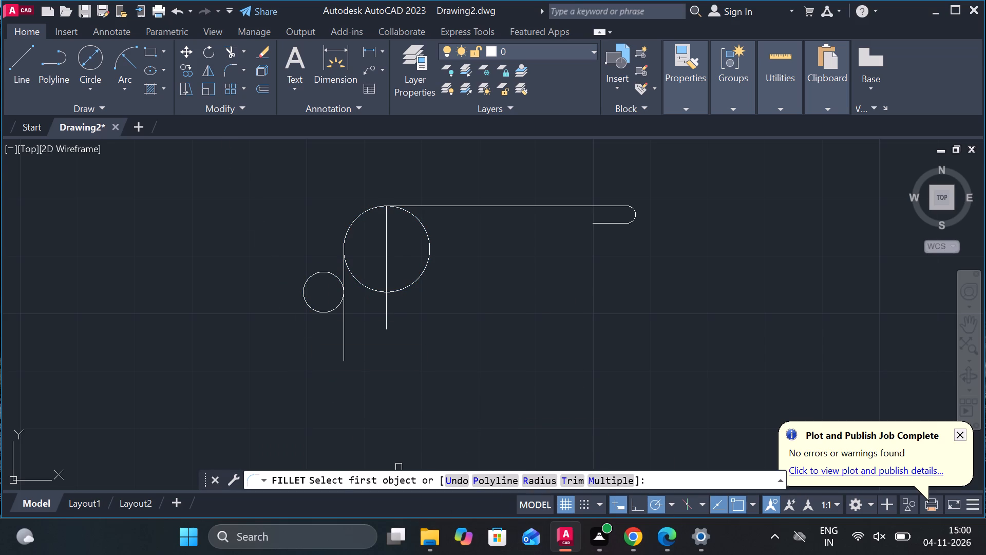
key("7")
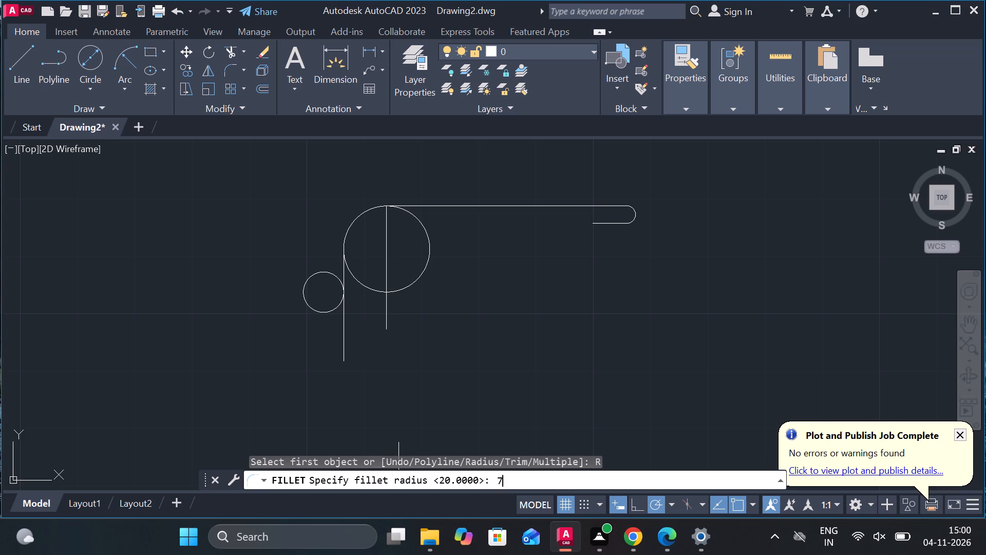
key("Return")
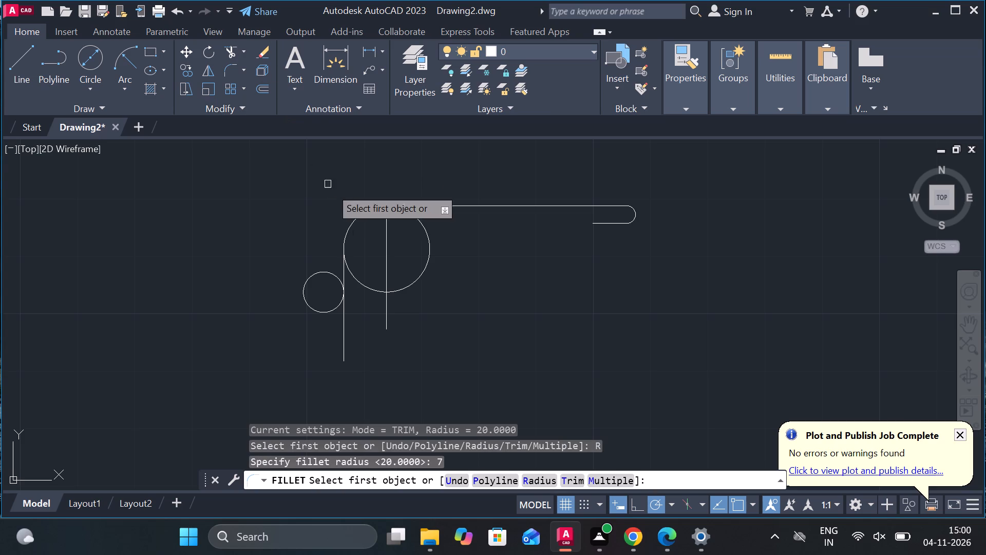
left_click(348, 219)
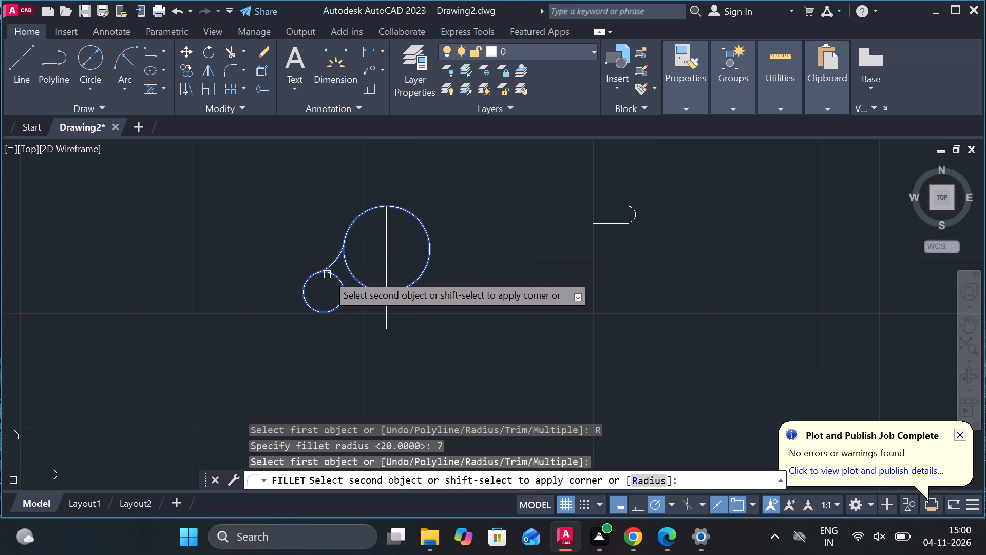
left_click(327, 274)
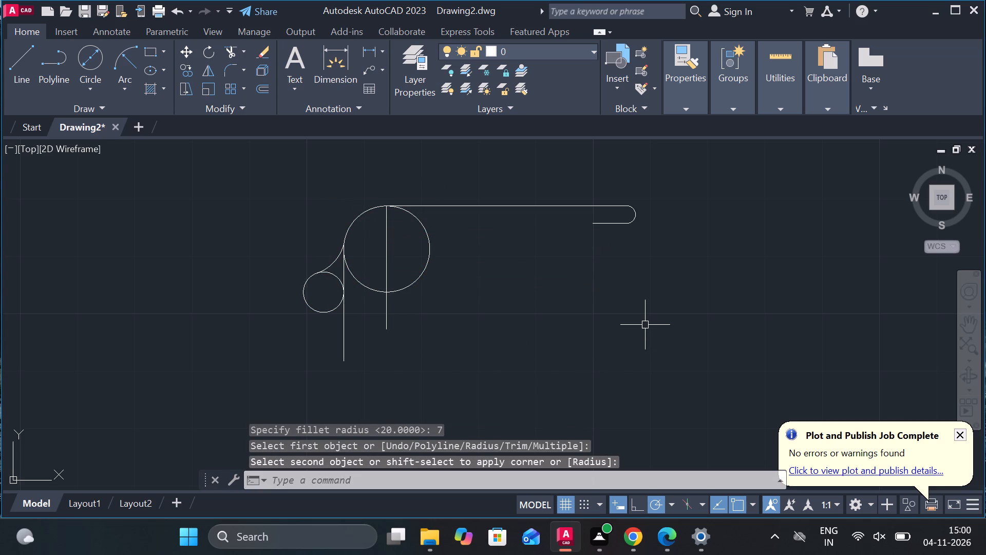
Trim away the left vertical line and the diameter 15 circle's lower-left and right portions, leaving only its upper-left arc.
left_click(233, 55)
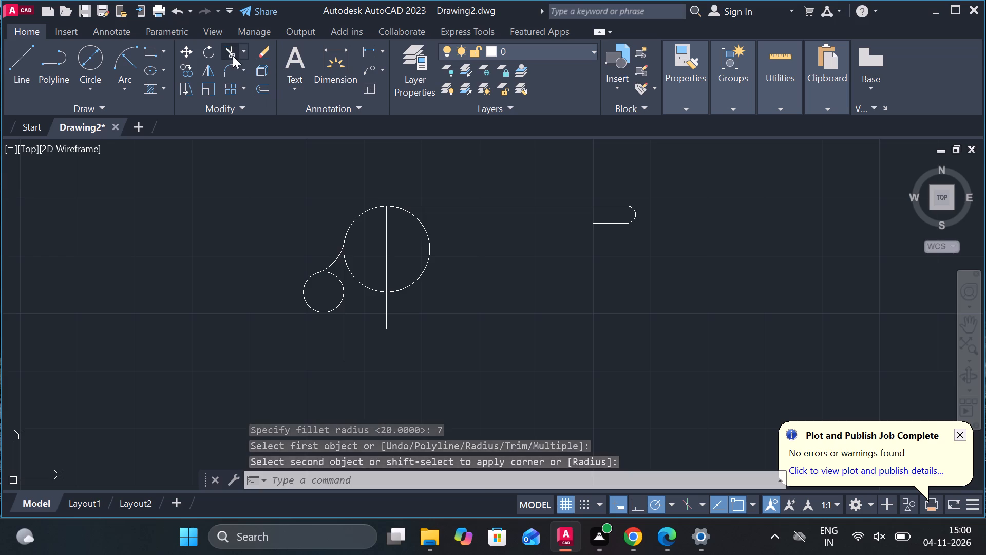
left_click(343, 324)
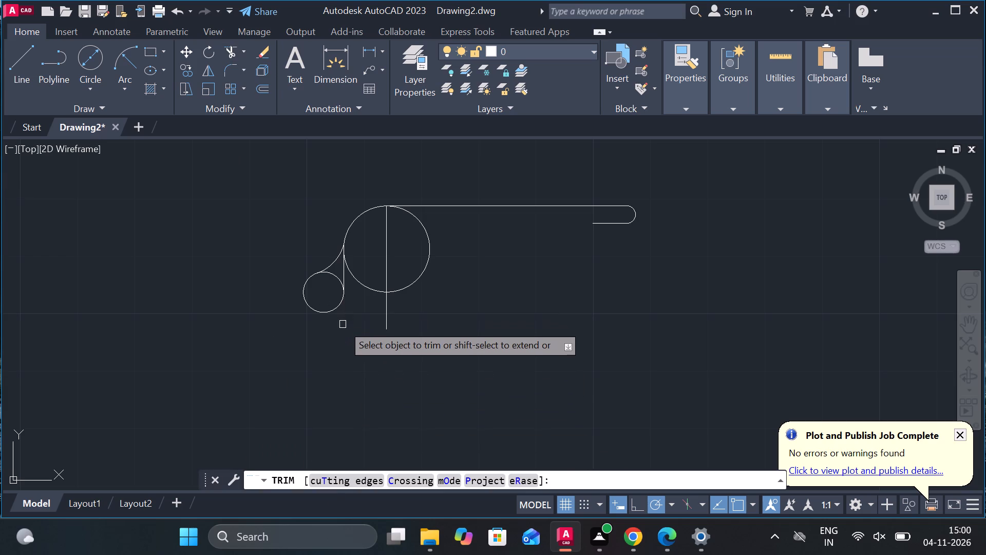
left_click(344, 283)
left_click(335, 316)
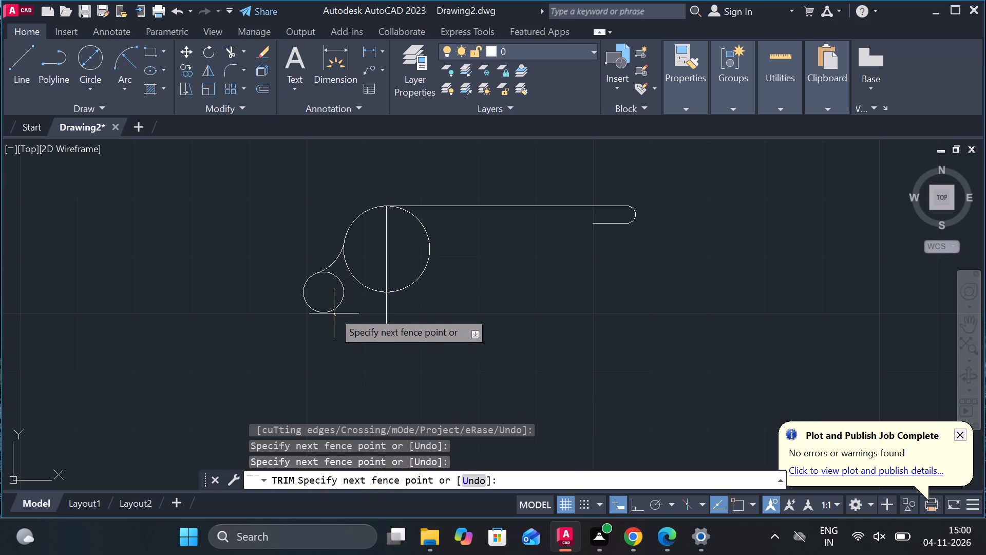
left_click(332, 310)
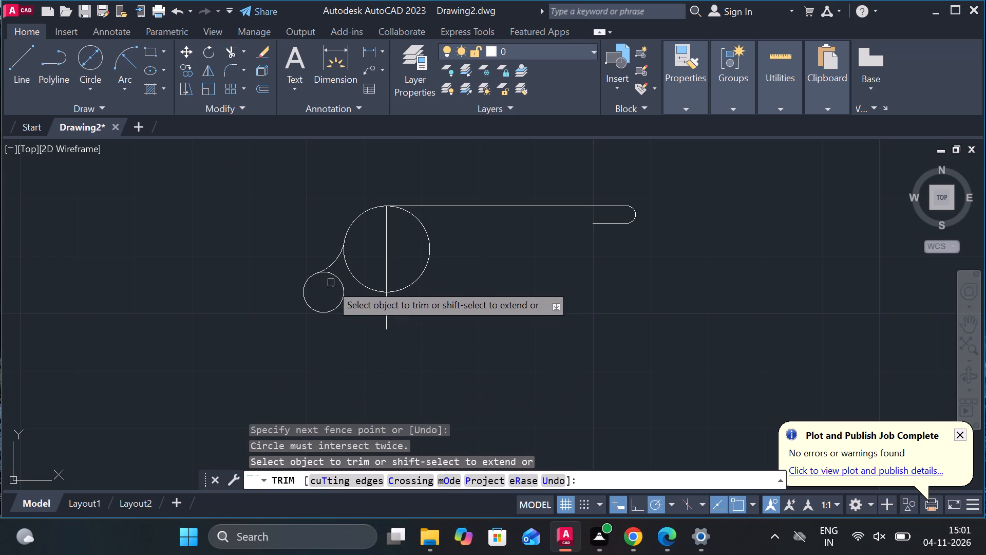
left_click(363, 283)
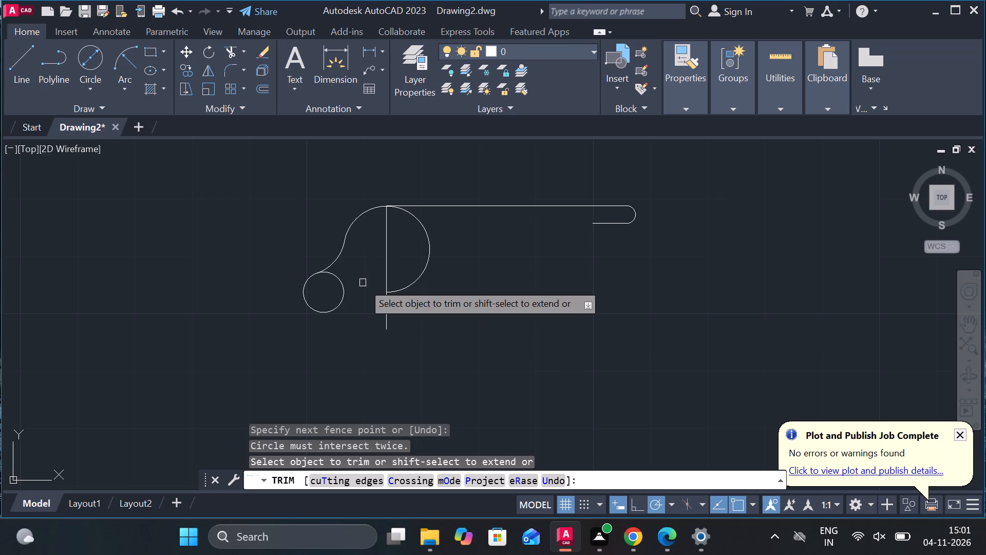
left_click(409, 286)
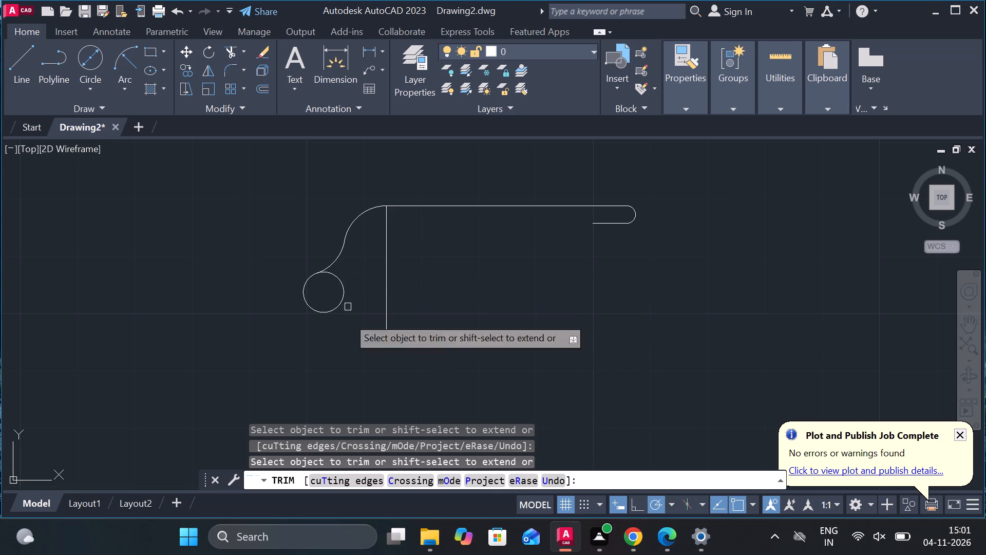
Trim away the leftover vertical line below the arm and delete the diameter 7 circle.
left_click(388, 325)
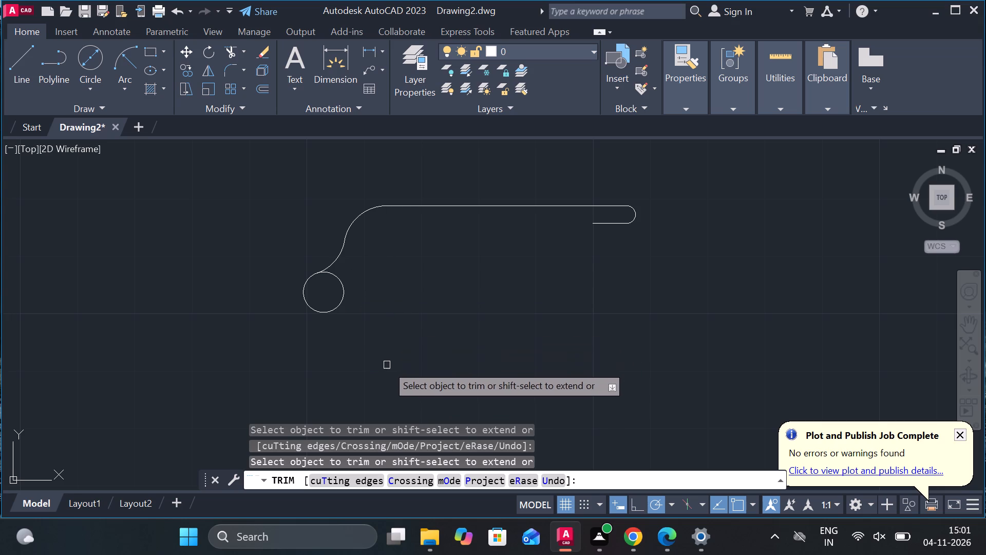
key("Escape")
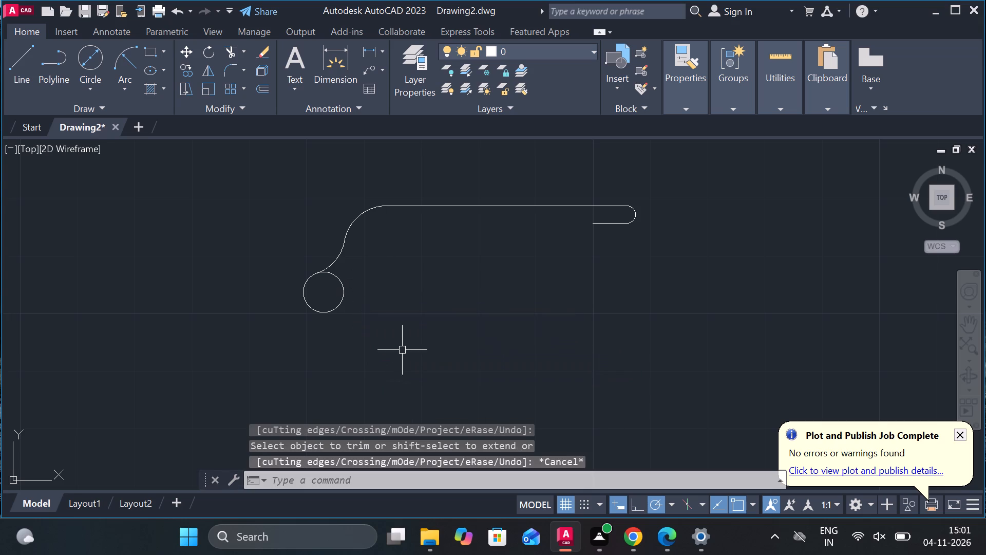
left_click(340, 310)
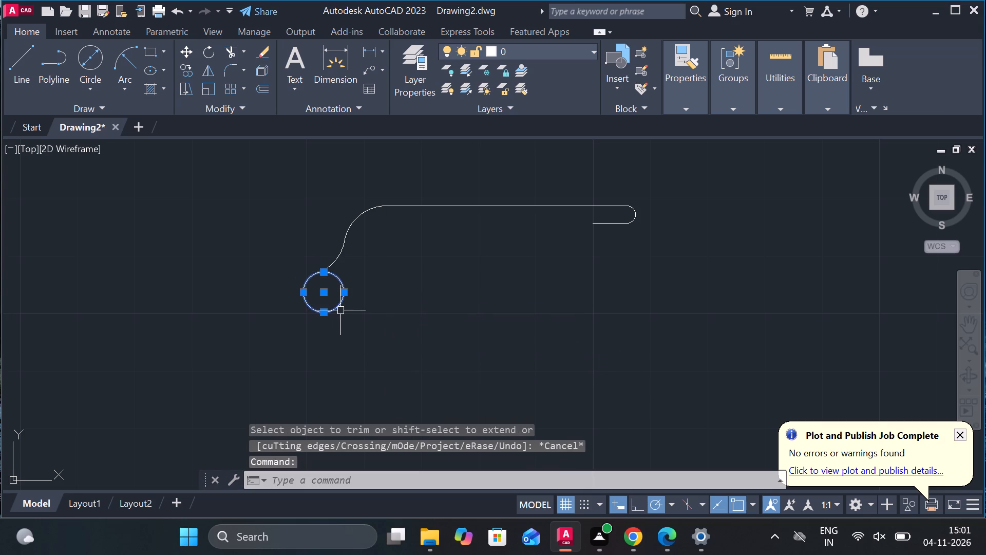
key("Delete")
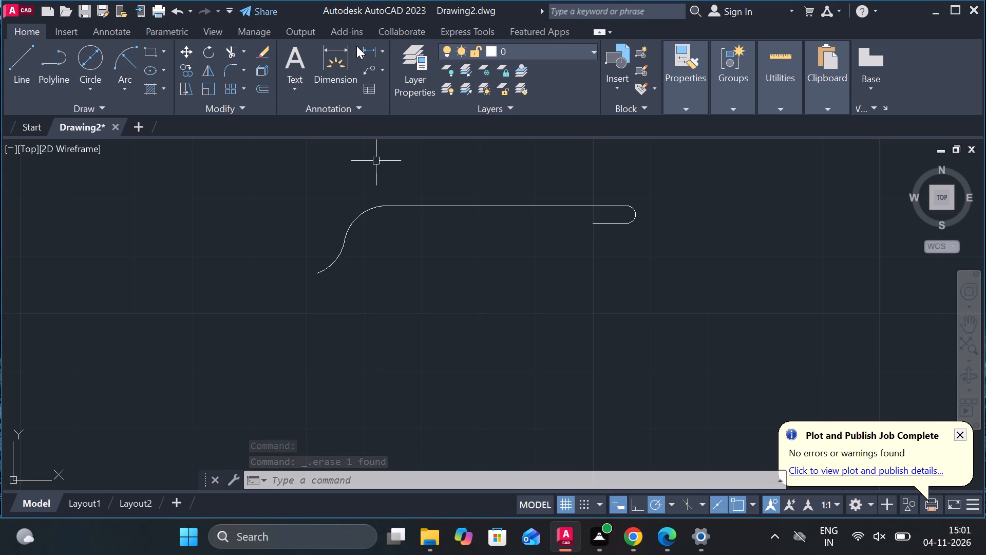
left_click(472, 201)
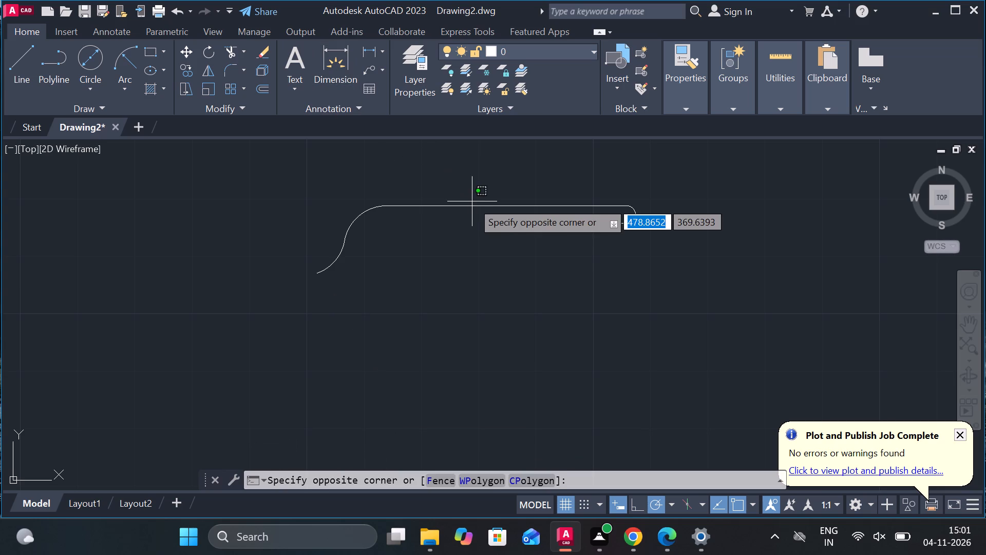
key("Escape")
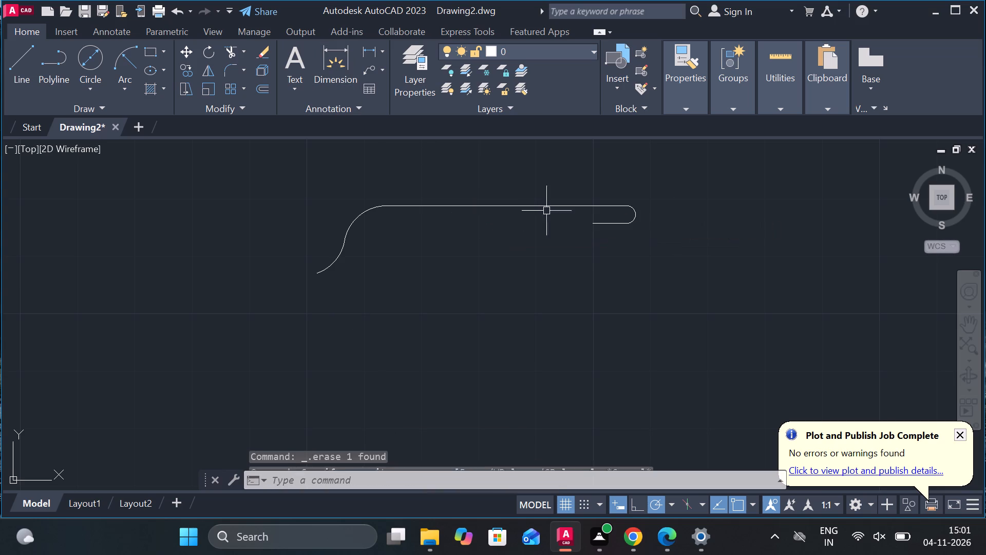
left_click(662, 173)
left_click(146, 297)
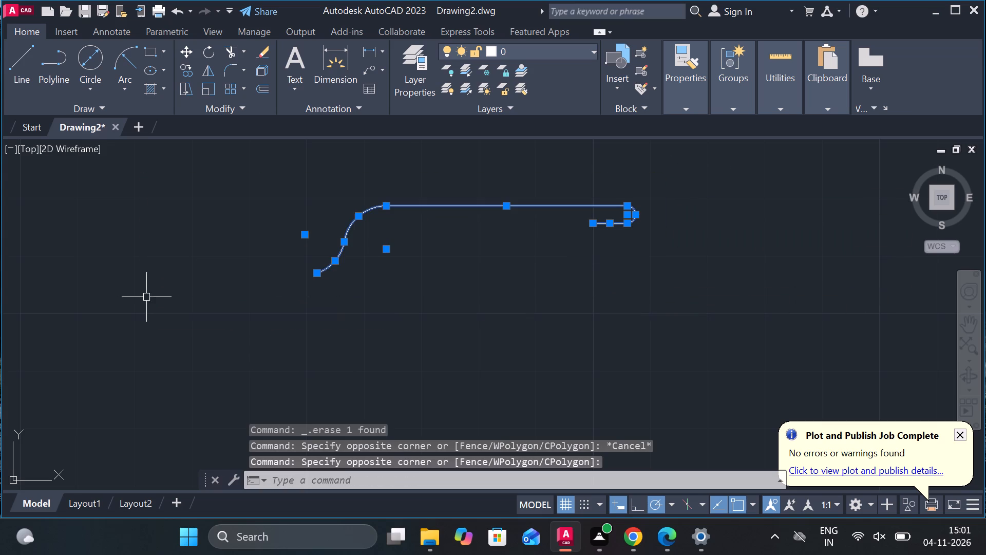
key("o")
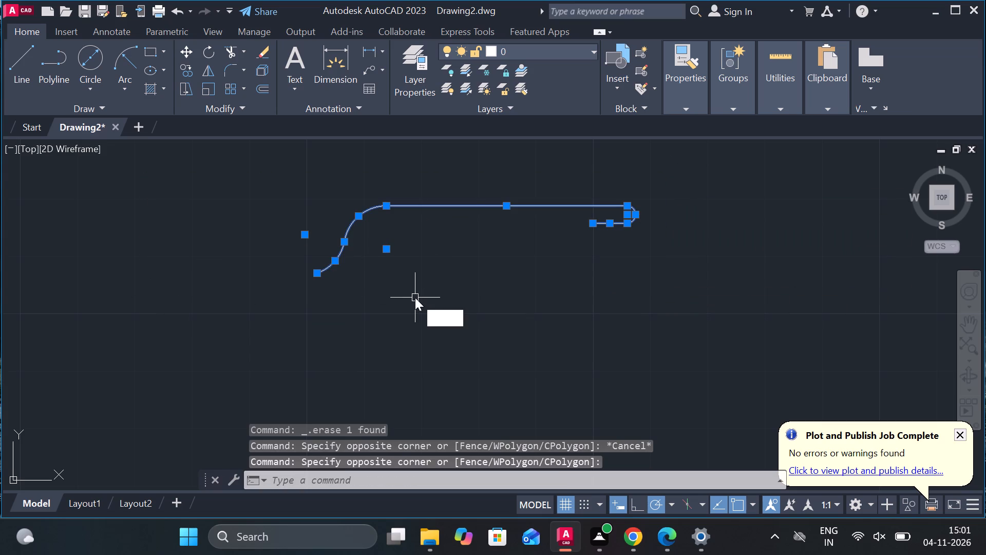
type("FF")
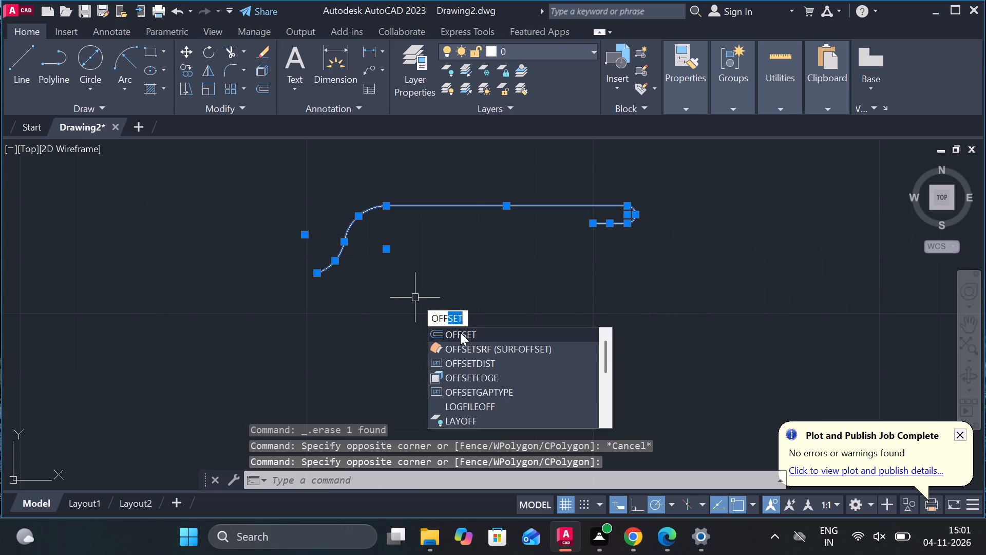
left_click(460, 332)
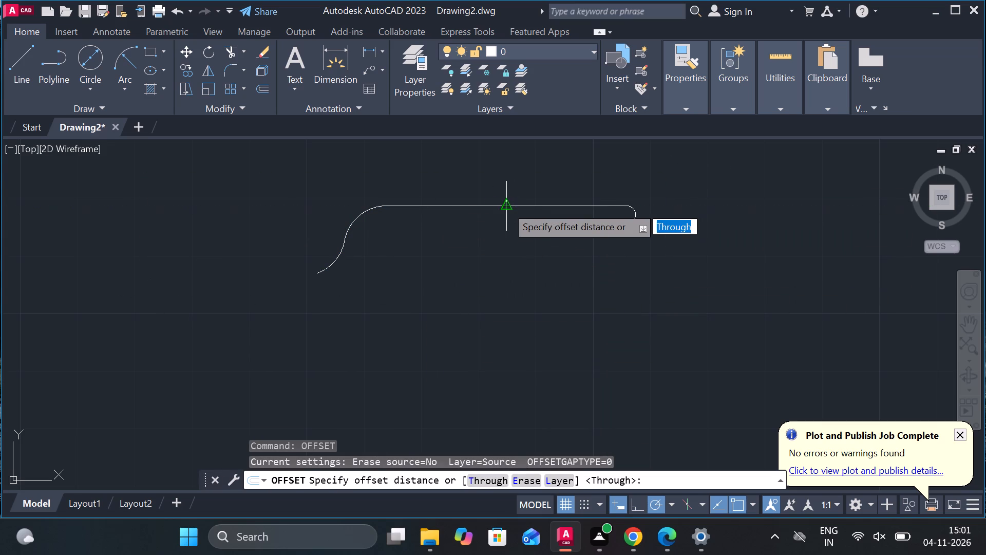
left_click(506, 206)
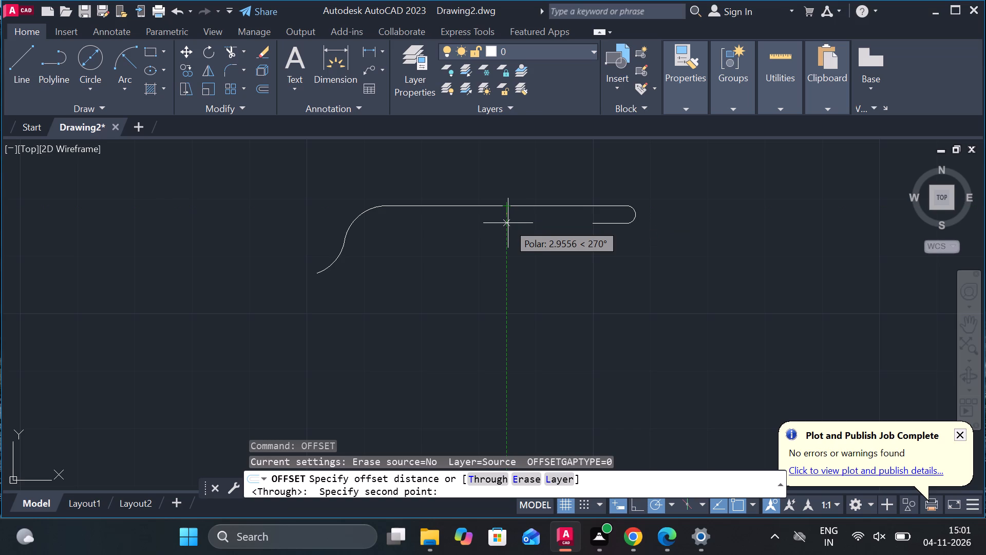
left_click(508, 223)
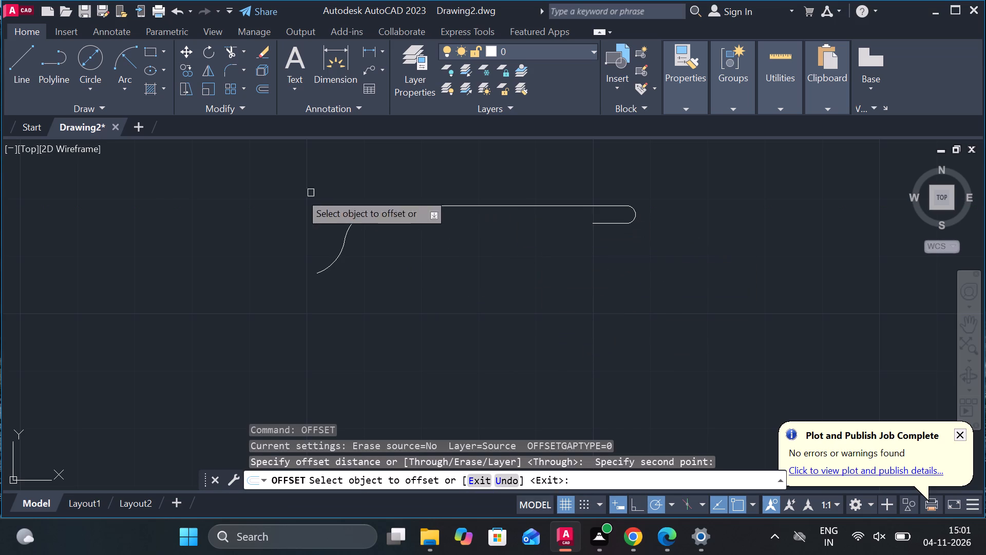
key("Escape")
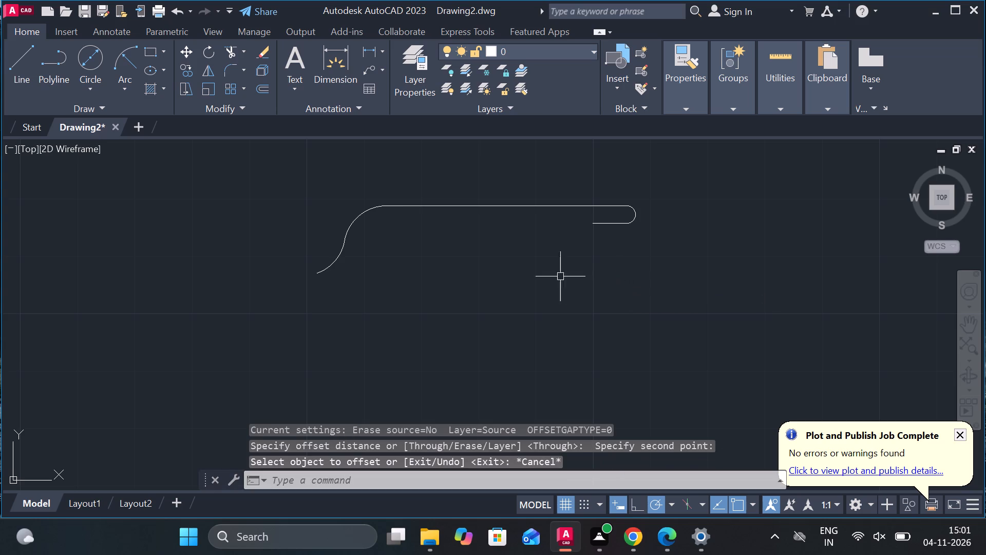
Join all the arm's lines and arcs, from the lower-left curve to the rounded end, into one polyline.
left_click(676, 159)
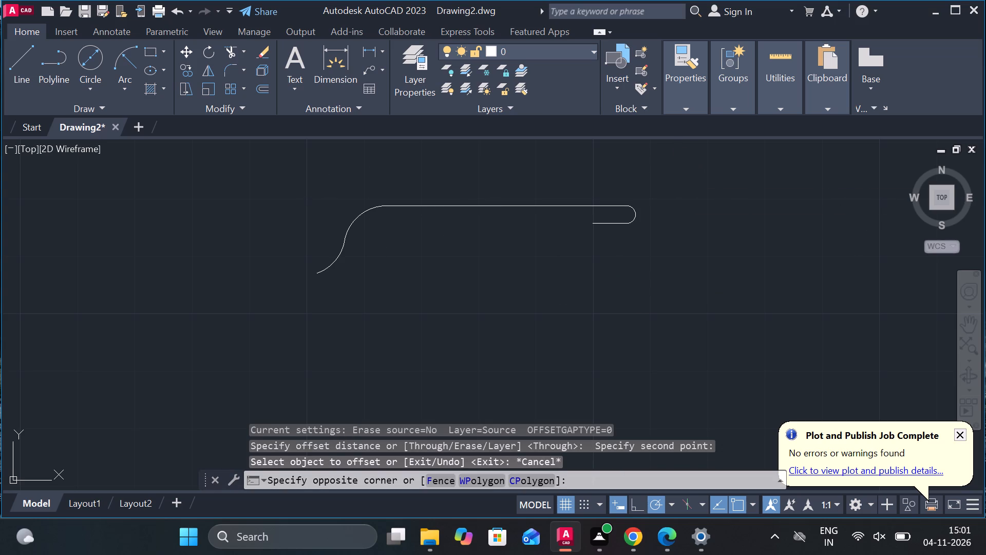
left_click(190, 350)
key("j")
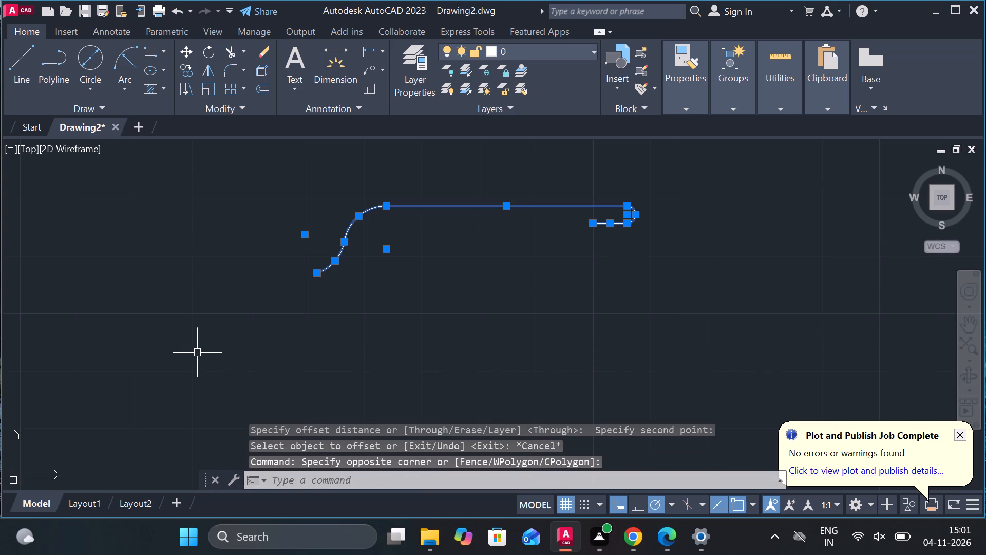
key("Return")
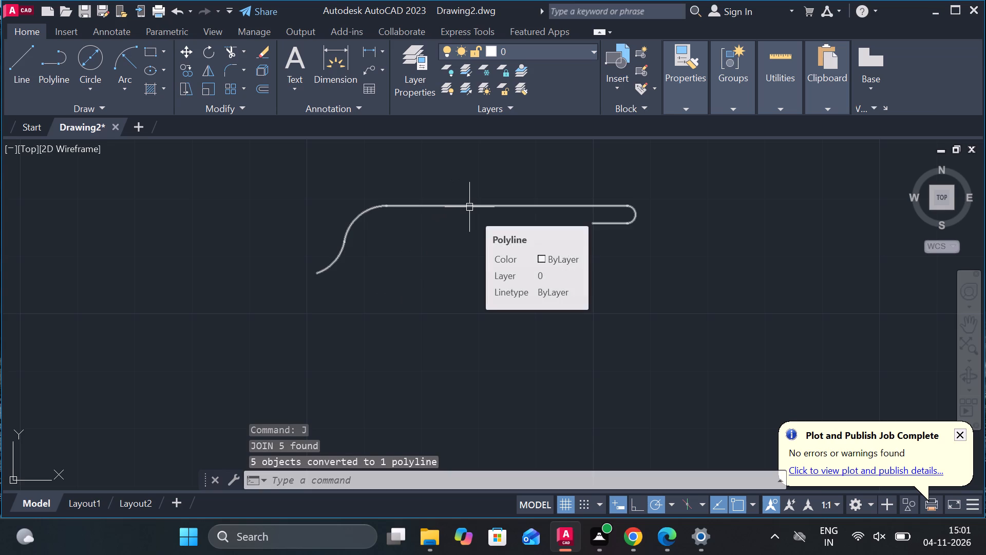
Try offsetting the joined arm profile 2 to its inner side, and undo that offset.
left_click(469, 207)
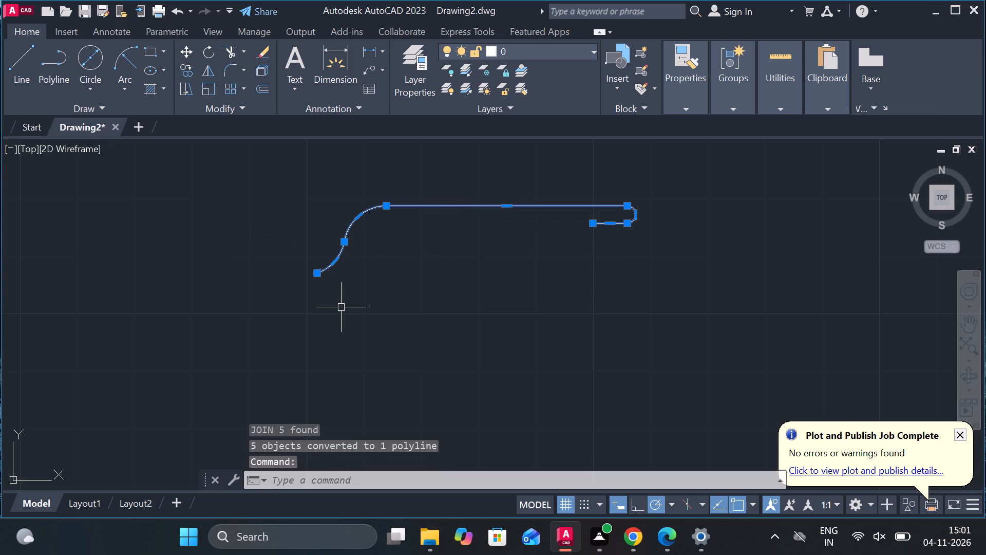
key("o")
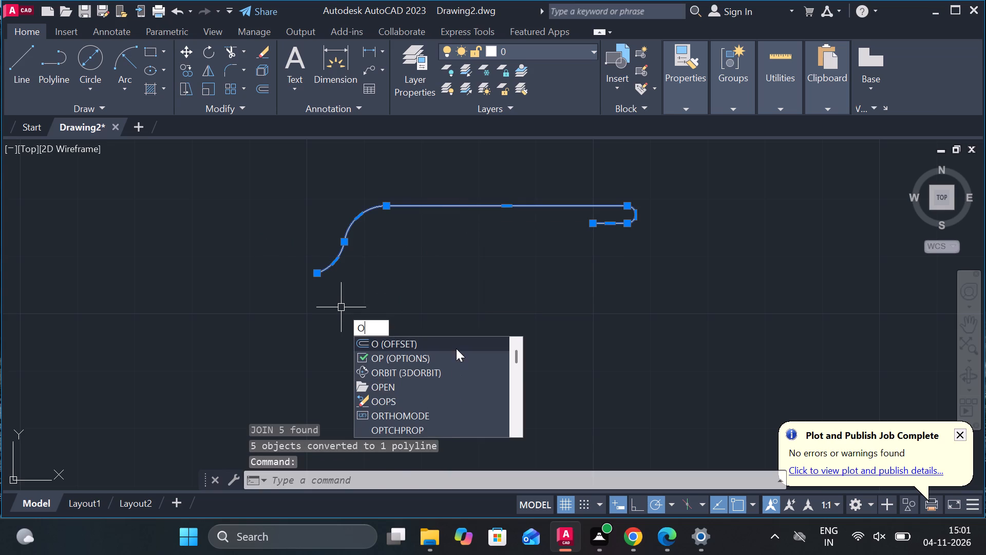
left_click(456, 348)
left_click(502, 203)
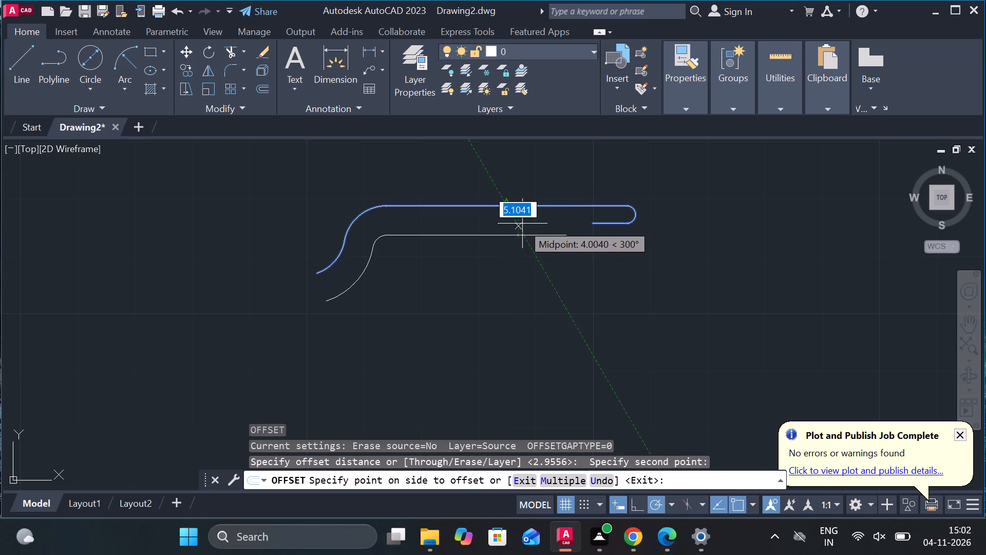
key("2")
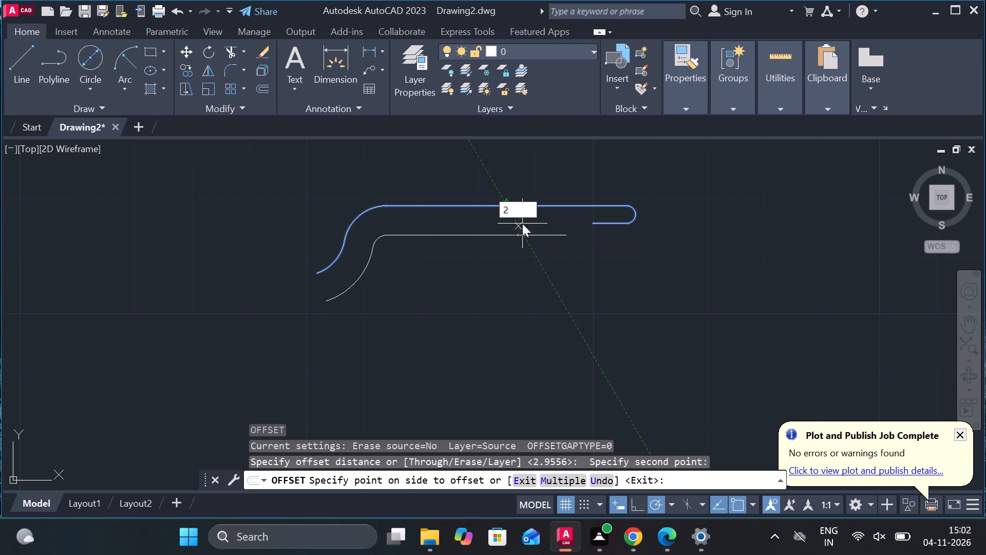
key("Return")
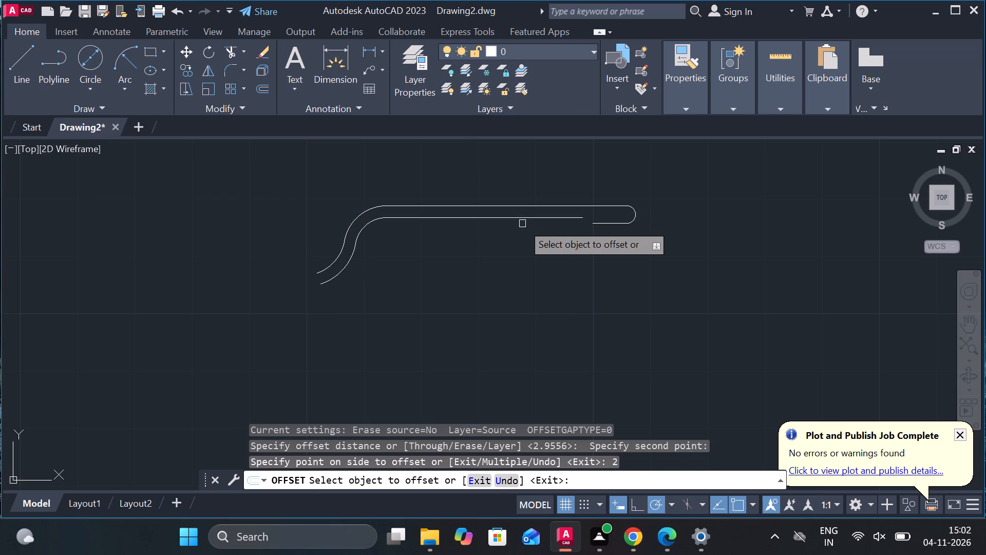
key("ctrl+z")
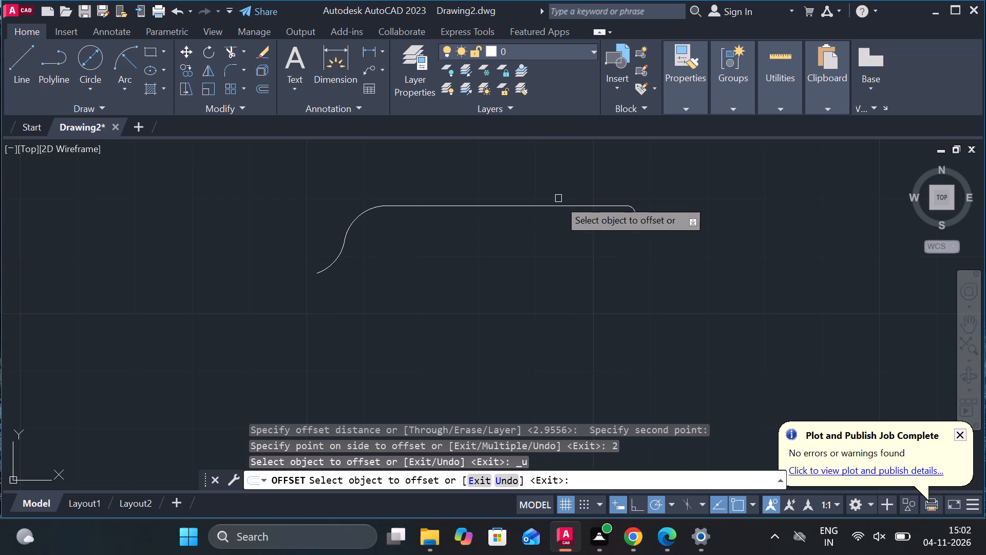
Offset the joined arm profile 2 to its outer side, around the rounded end.
left_click(558, 205)
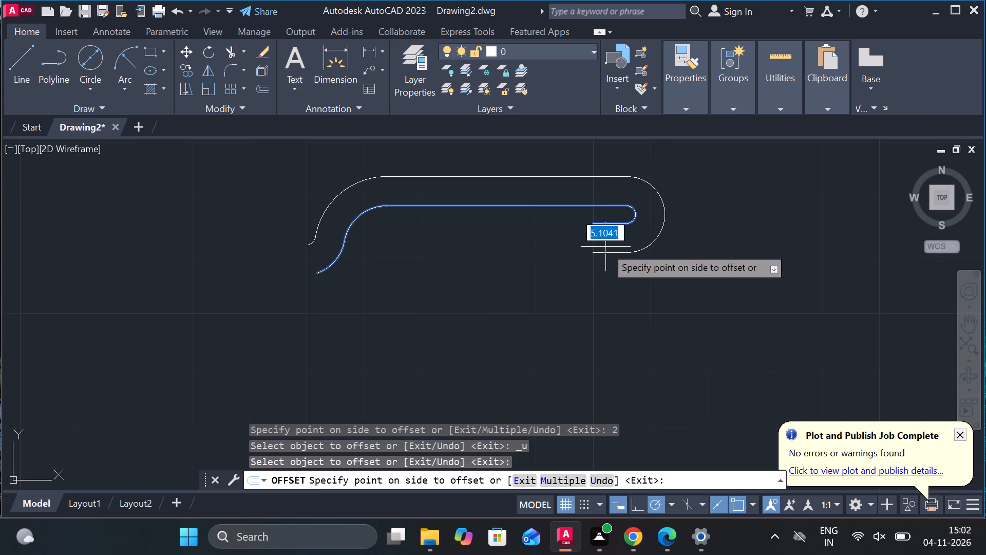
key("2")
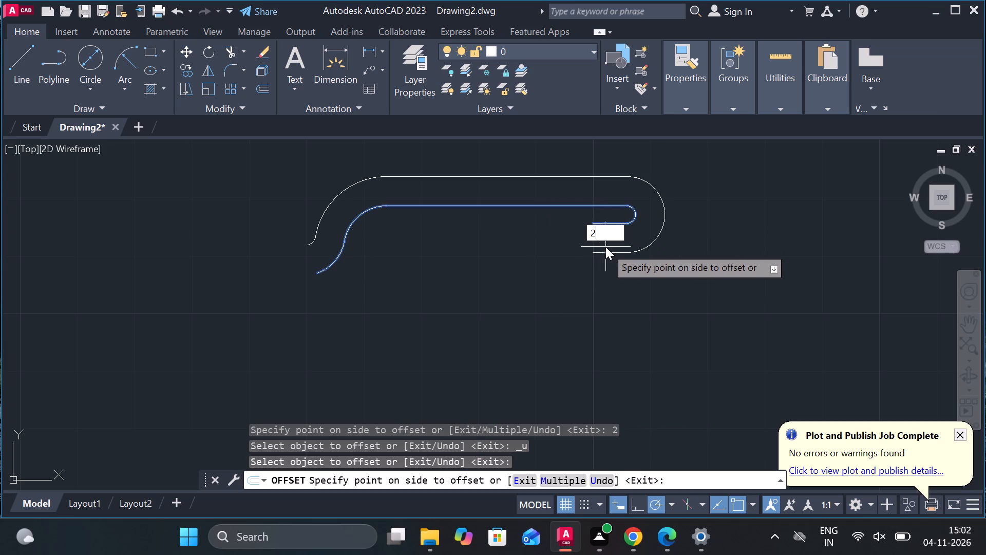
key("Return")
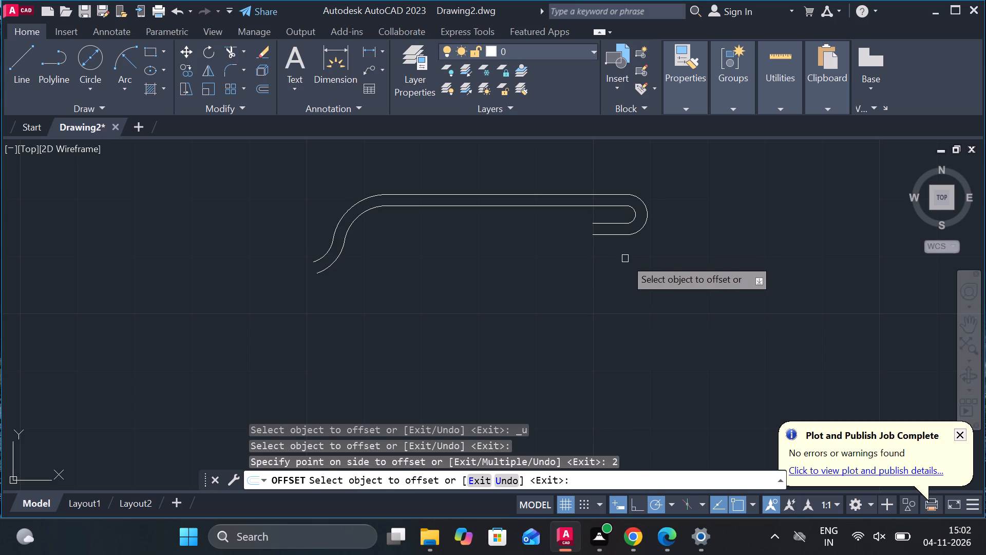
key("Escape")
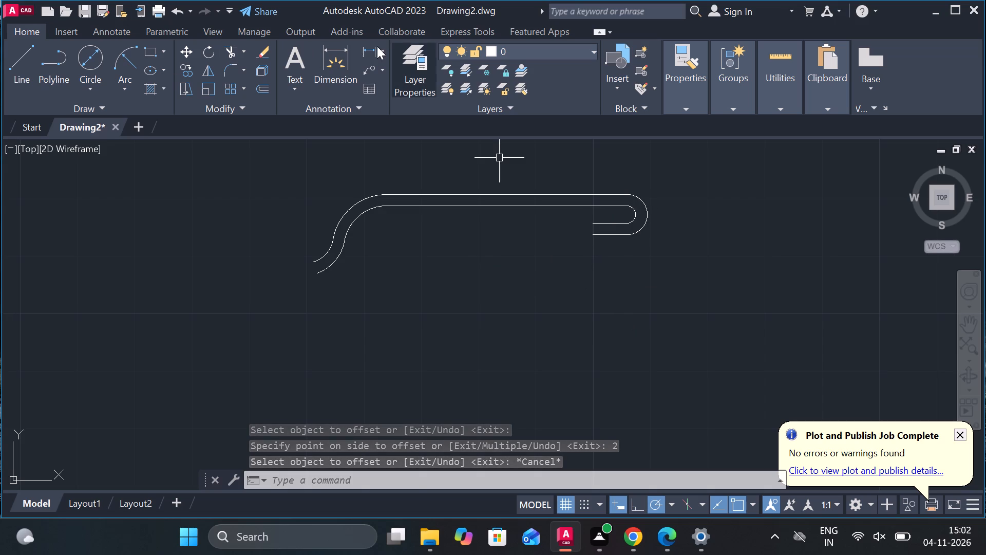
Check the vertical gap between the two inner parallel lines near the rounded end with a linear dimension.
left_click(375, 46)
left_click(614, 207)
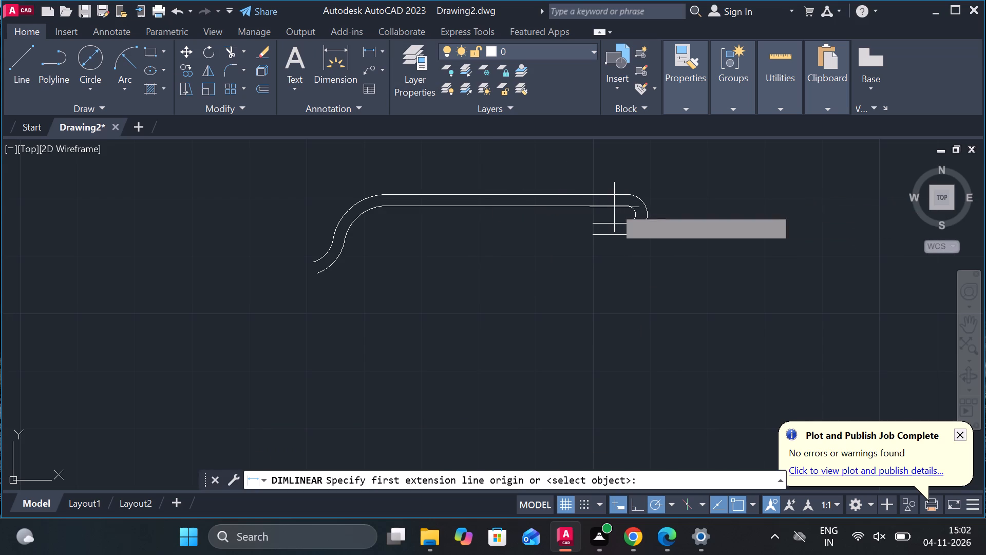
left_click(614, 224)
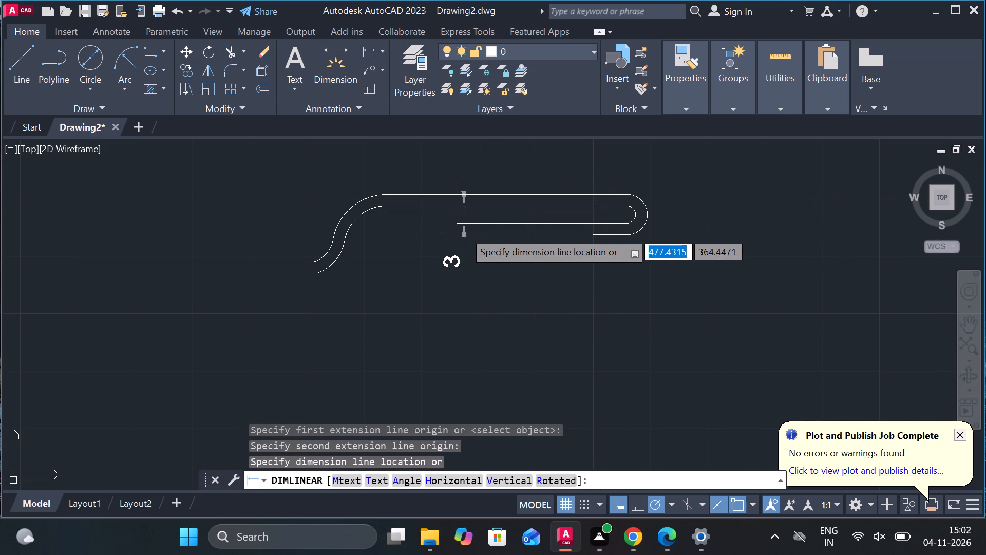
key("Escape")
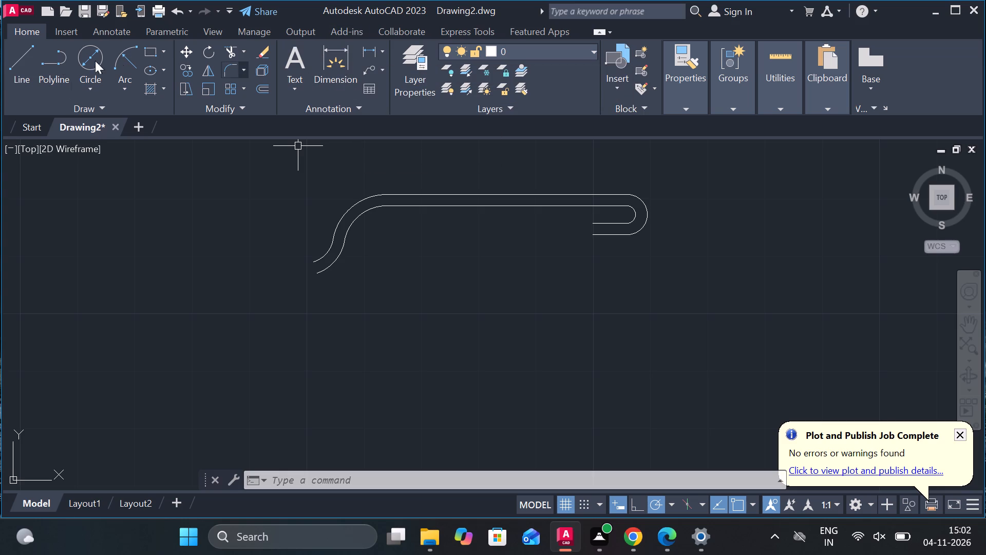
Close the arm's open ends at the lower-left curve and the short return leg with lines joining the two profiles.
left_click(22, 63)
left_click(317, 260)
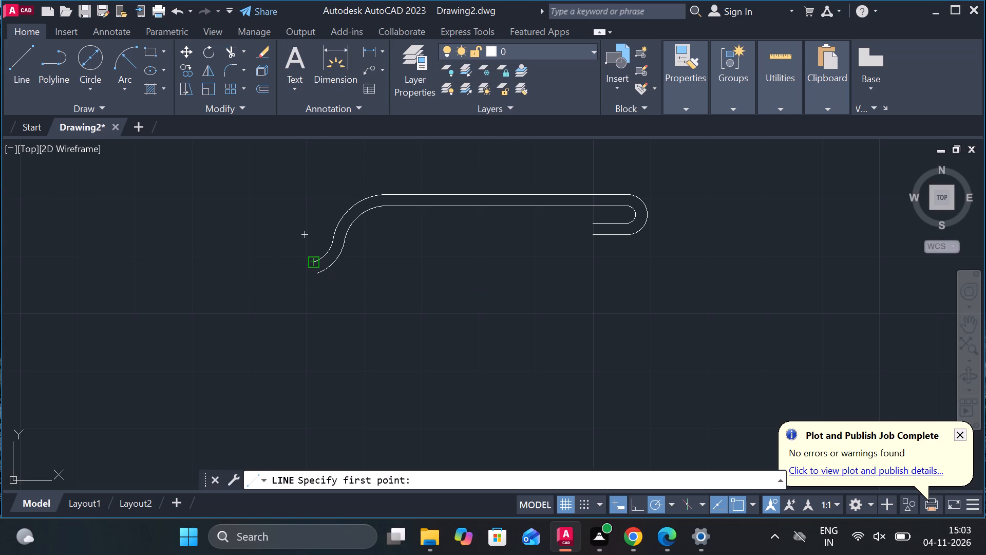
left_click(318, 273)
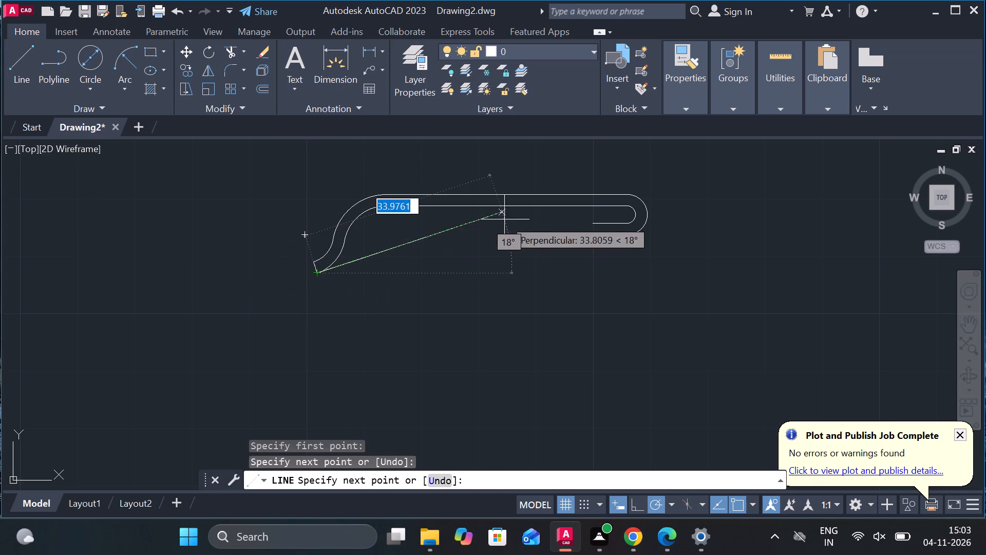
key("Escape")
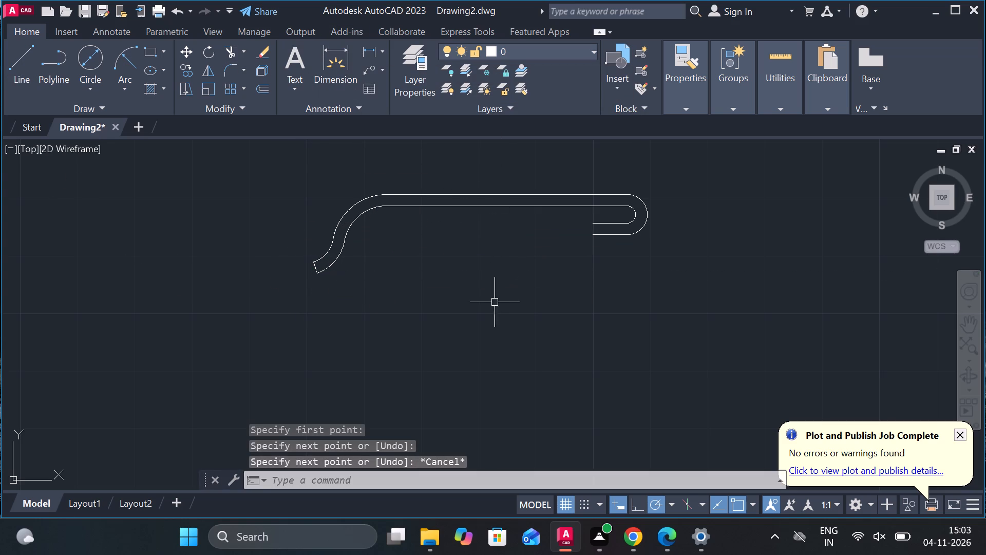
left_click(24, 60)
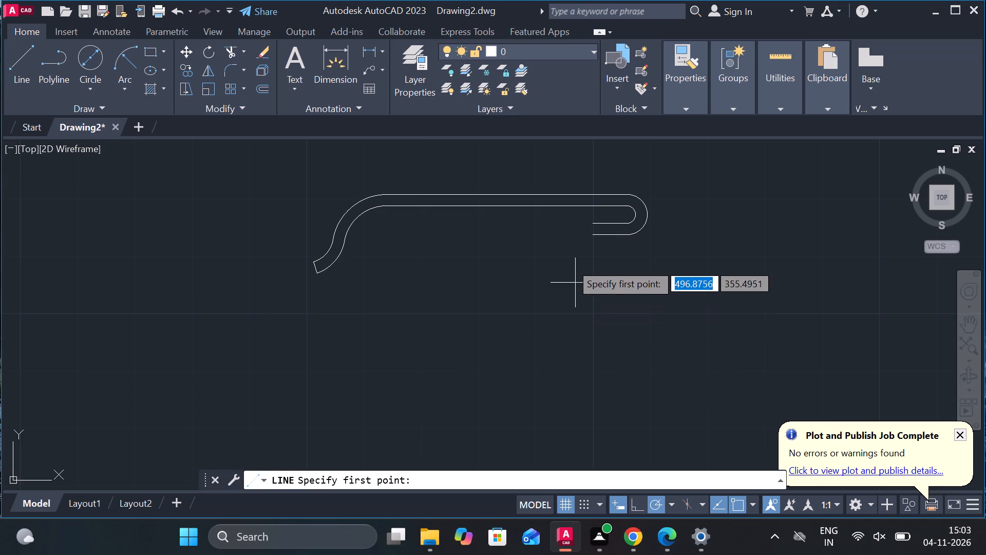
left_click(598, 224)
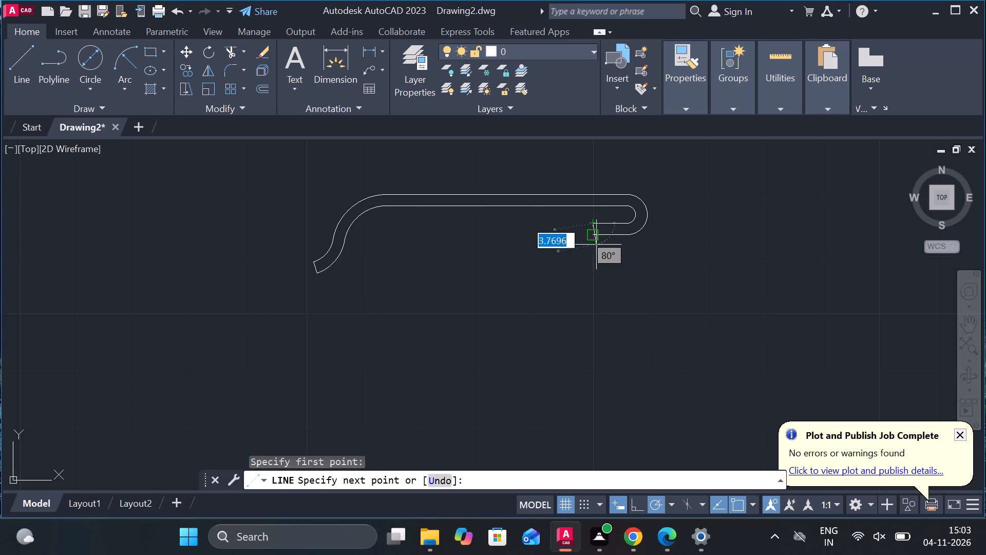
left_click(596, 240)
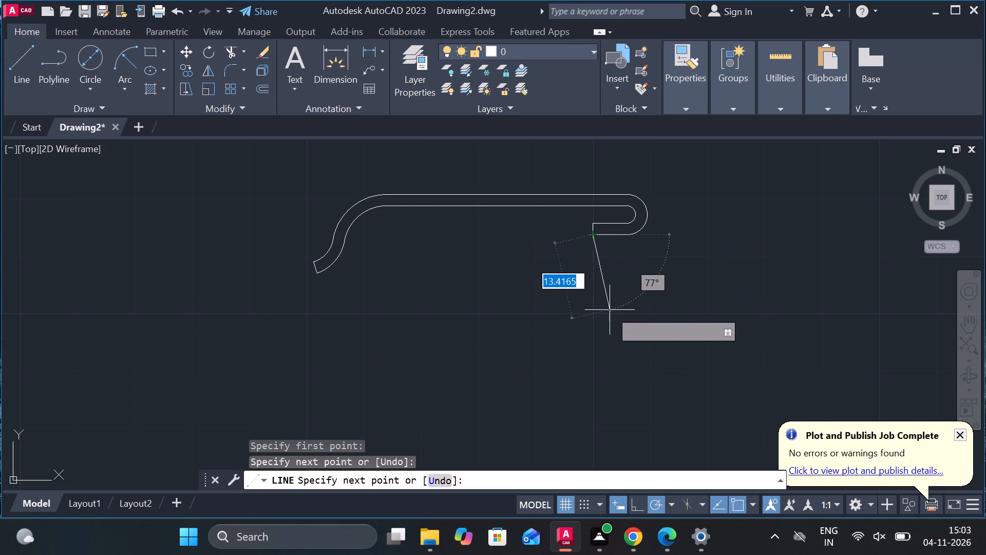
Copy the finished arm by its top edge's midpoint to the group of undimensioned part copies, beside the plate and fork views.
key("Escape")
left_click(206, 145)
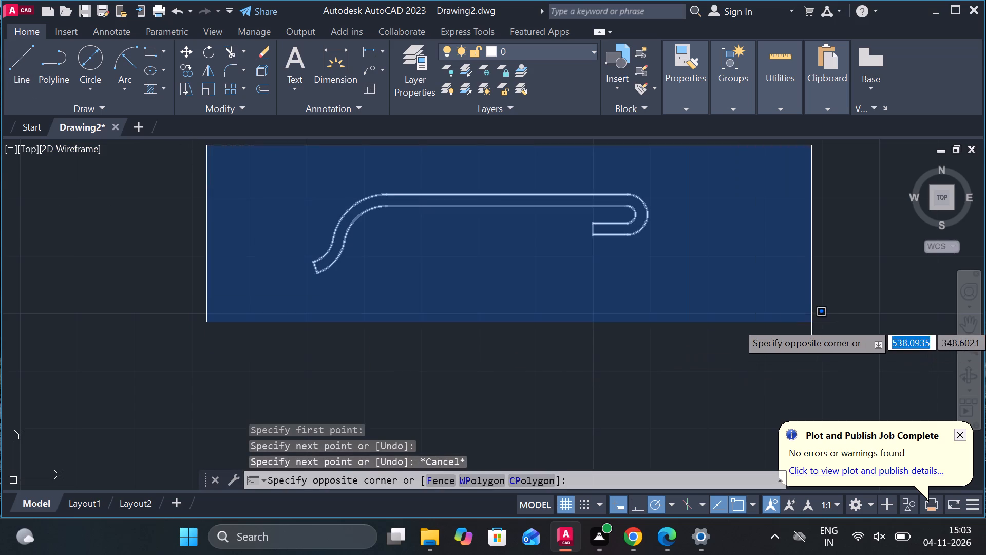
left_click(805, 318)
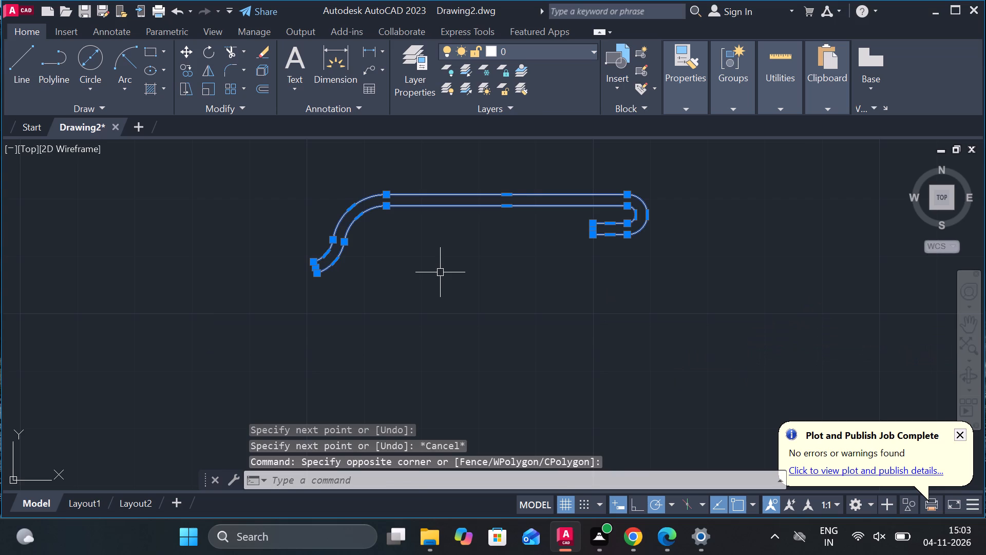
key("c")
key("o")
key("Return")
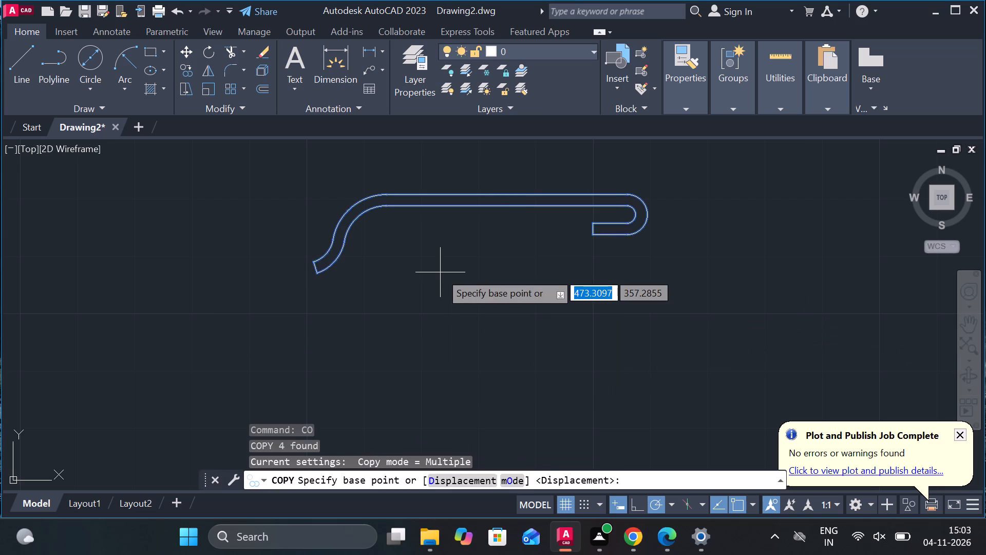
left_click(505, 195)
scroll(670, 233, "down", 4)
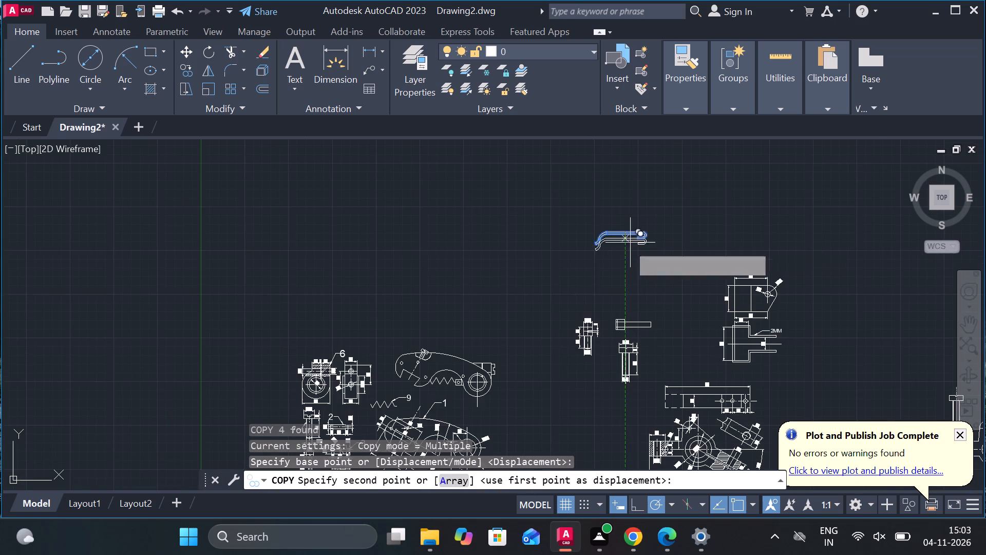
scroll(628, 250, "down", 3)
left_click(818, 295)
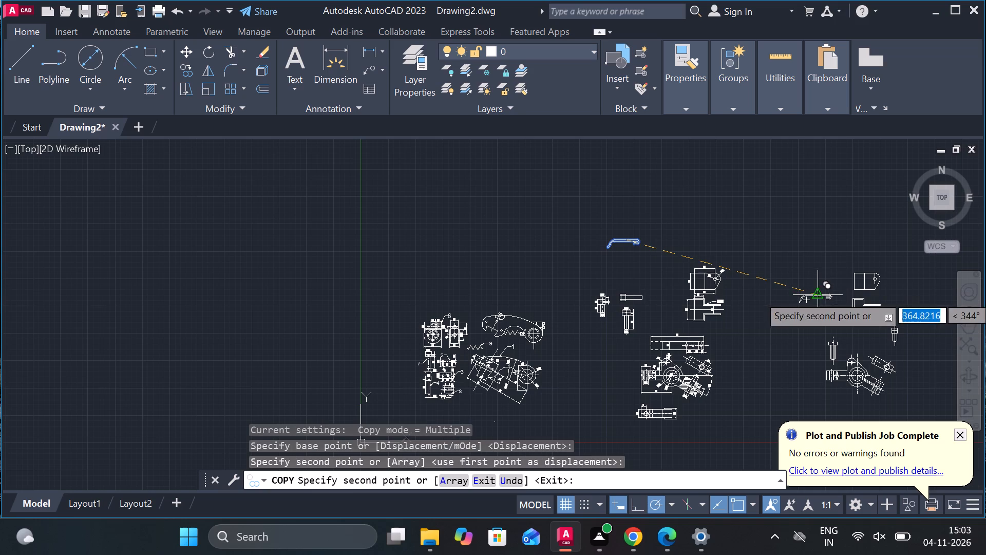
key("Escape")
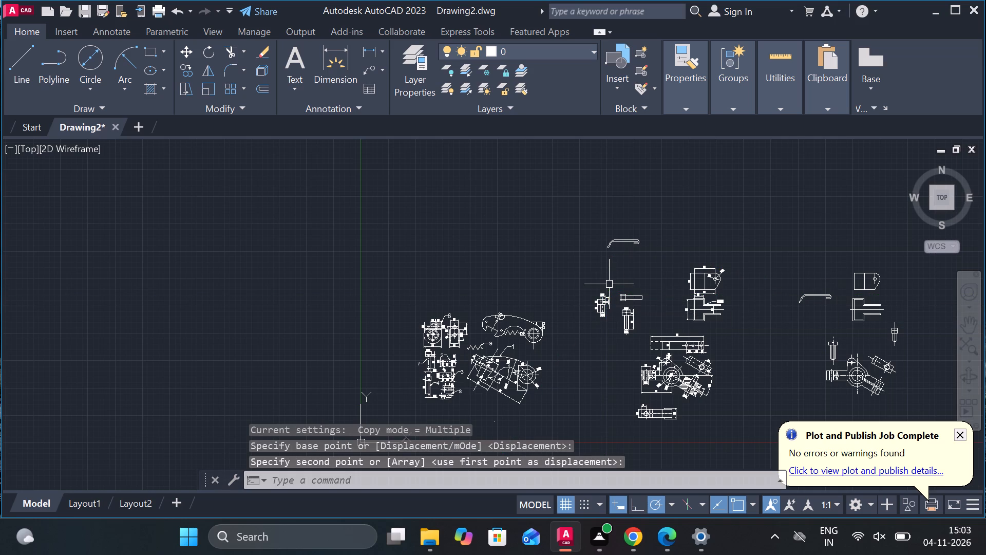
Add horizontal linear dimensions below the original arm for its long inner straight edge and the short return leg.
left_click(370, 55)
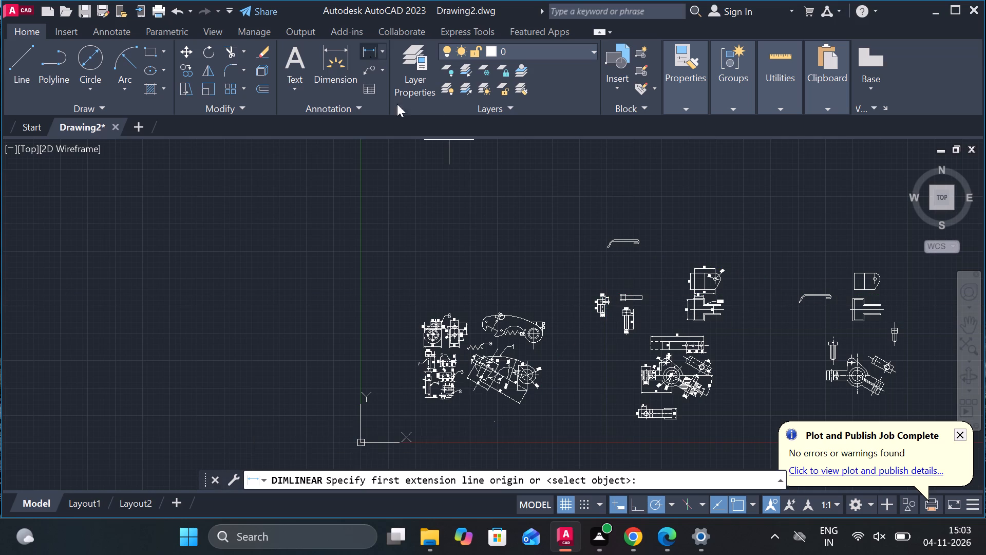
scroll(658, 258, "up", 4)
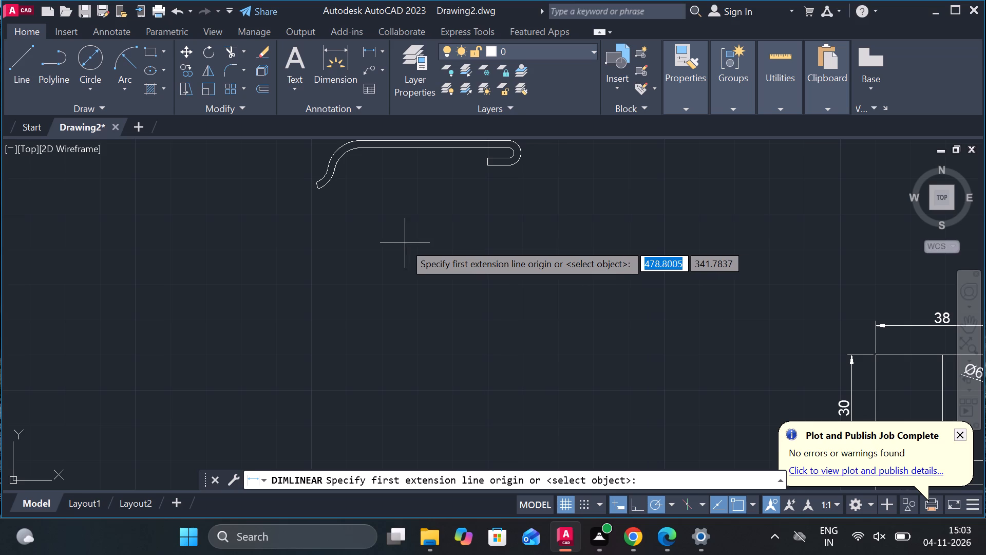
left_click(364, 149)
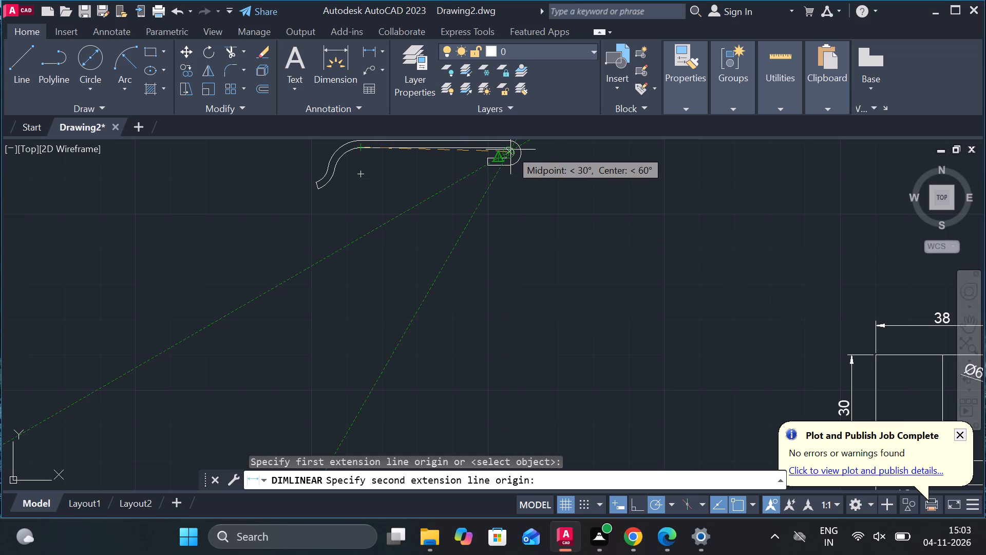
scroll(507, 147, "up", 2)
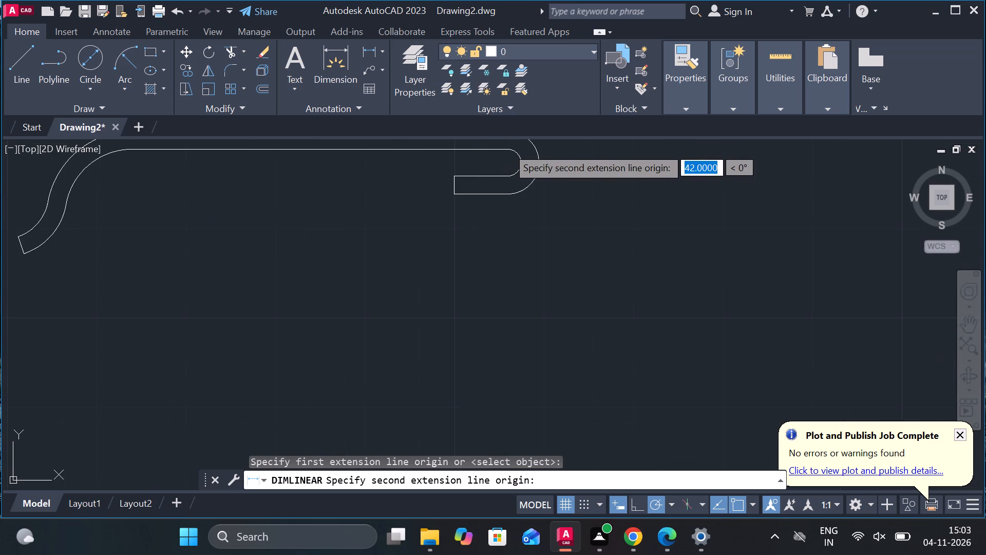
left_click(505, 150)
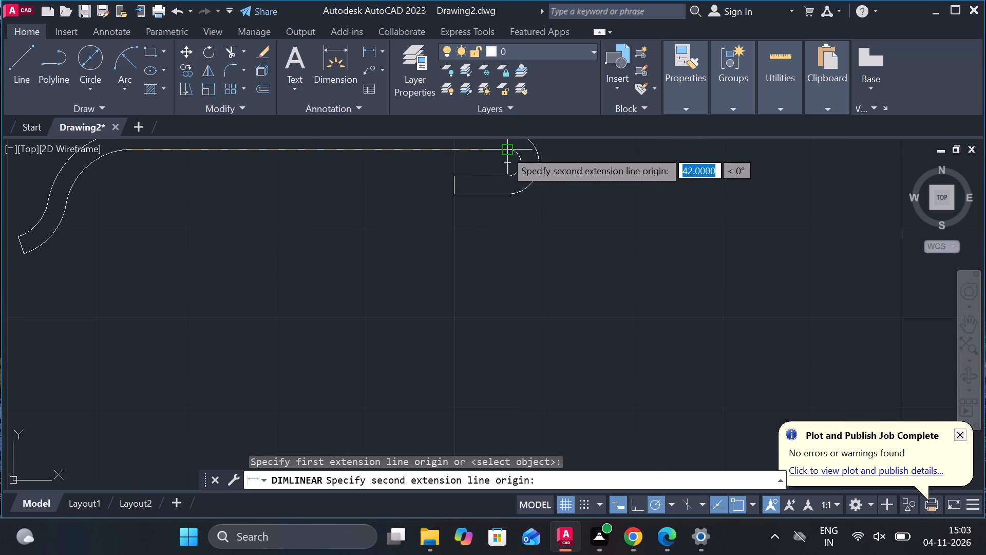
left_click(502, 258)
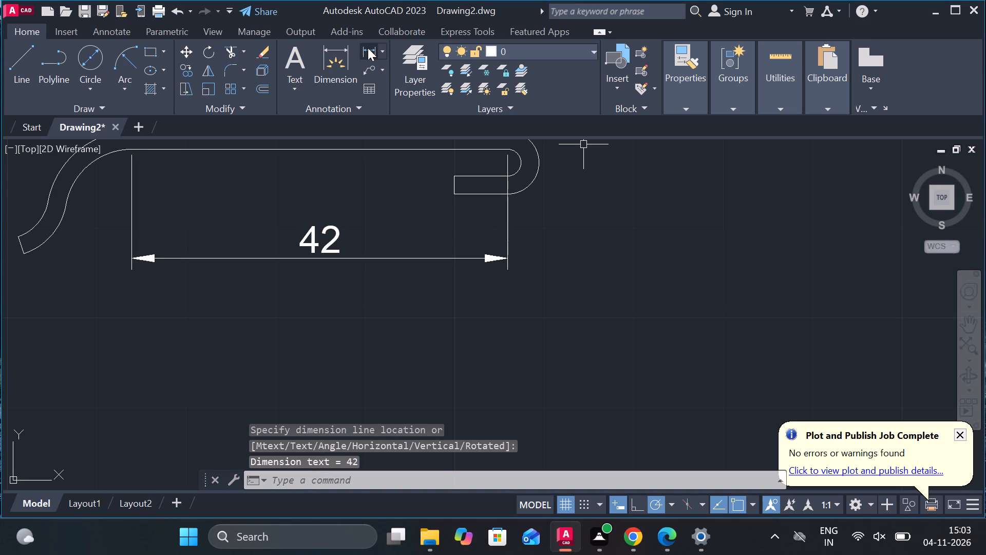
left_click(368, 48)
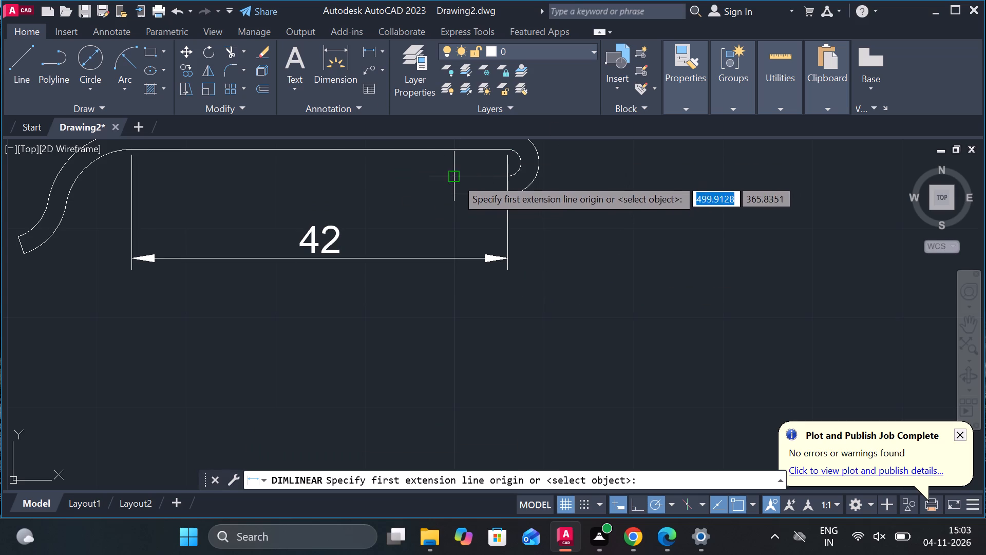
left_click(455, 177)
left_click(508, 180)
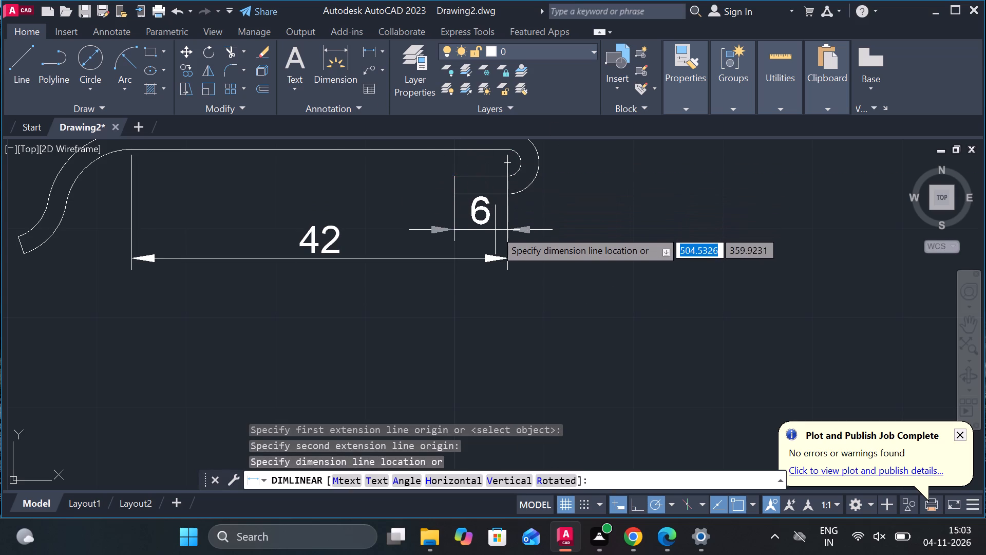
left_click(495, 231)
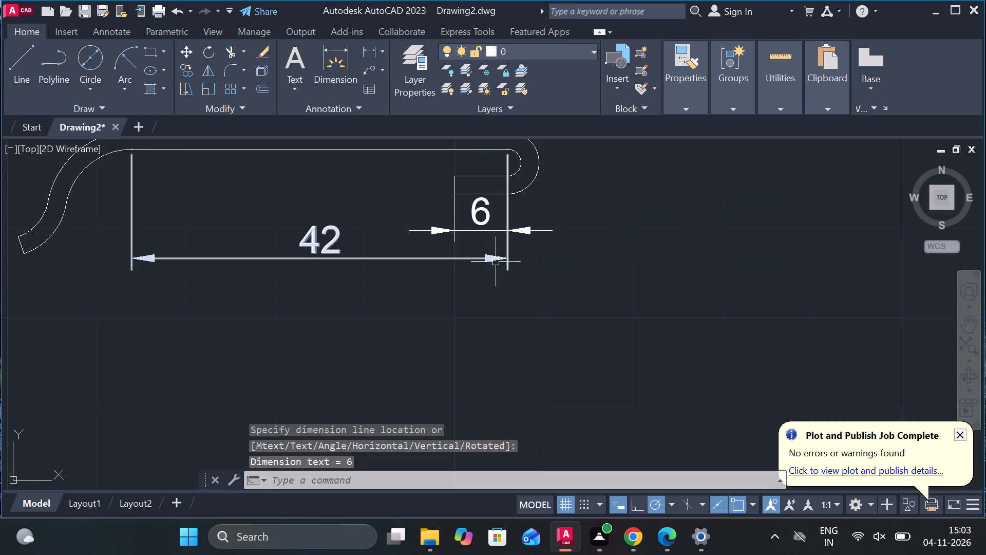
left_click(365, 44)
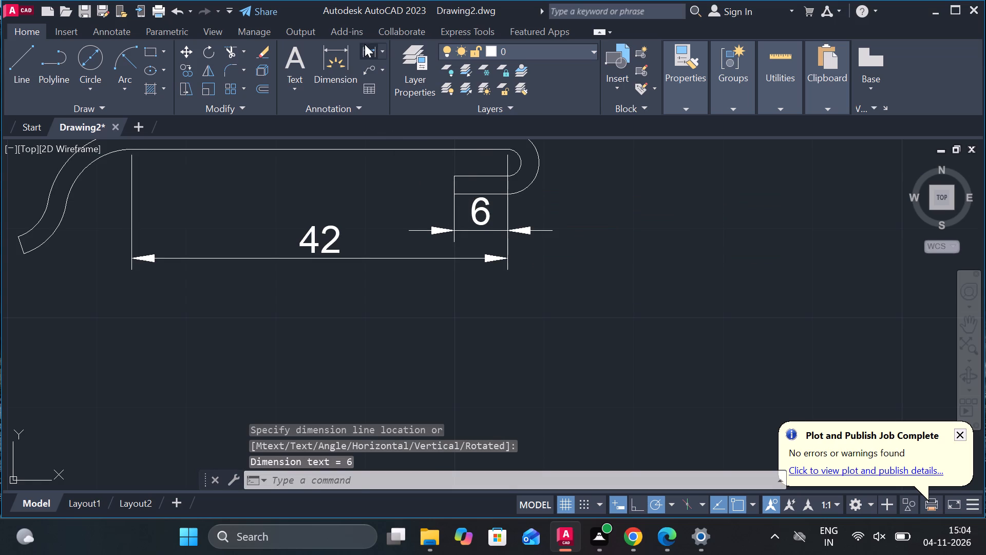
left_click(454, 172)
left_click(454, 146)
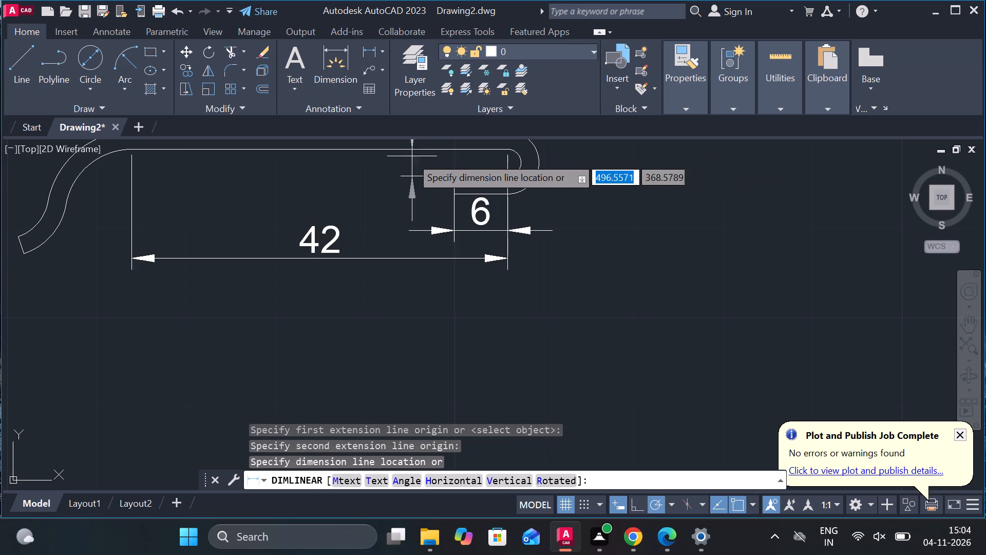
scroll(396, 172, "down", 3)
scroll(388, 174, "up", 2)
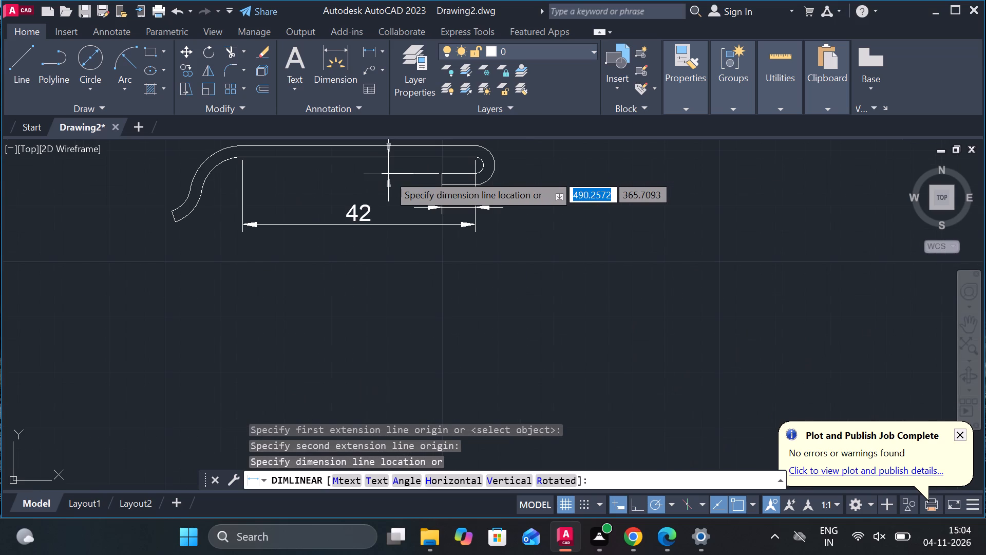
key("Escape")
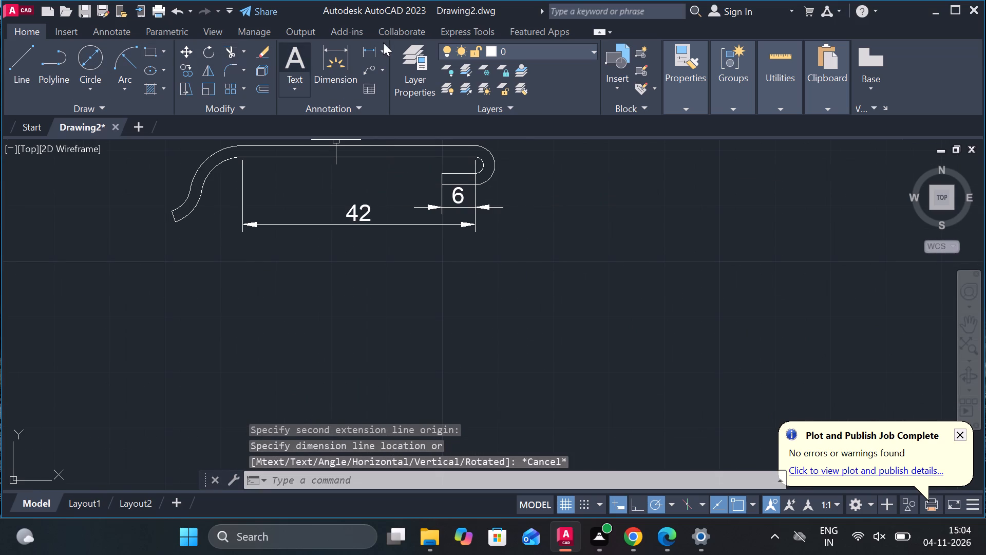
Add a vertical linear dimension for the hook's gap, between the long inner edge and the short return leg.
left_click(362, 45)
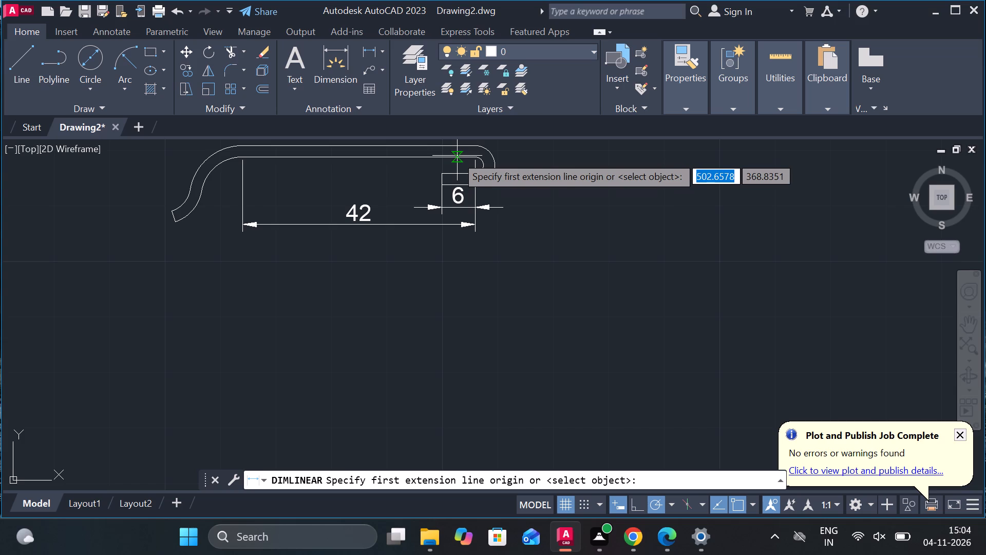
left_click(439, 156)
left_click(442, 171)
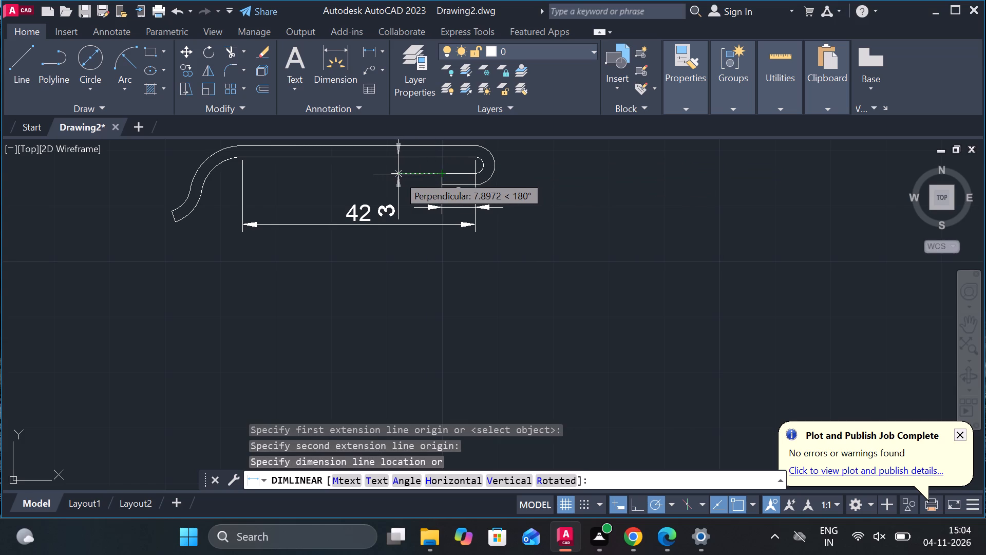
left_click(400, 175)
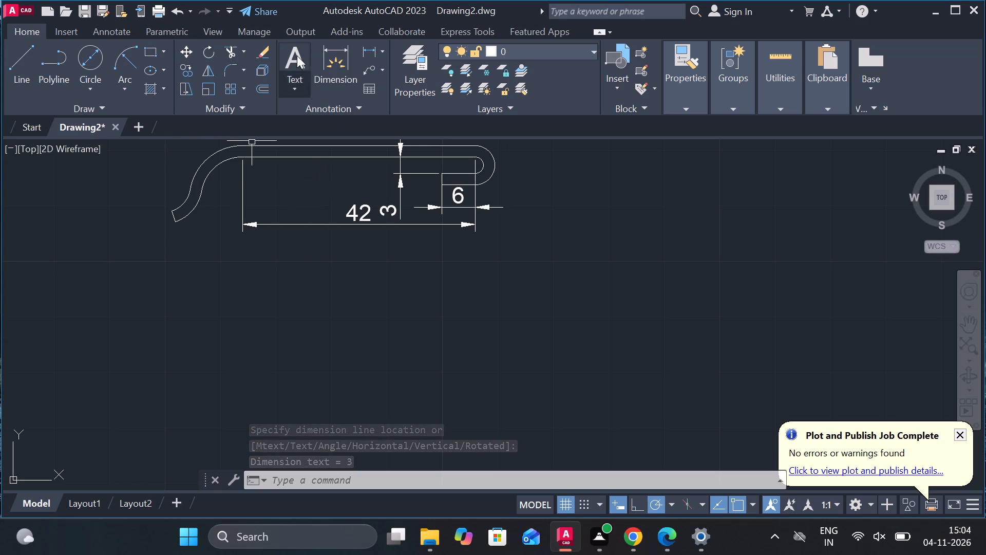
Add a diameter dimension to the inner profile's upper bend and a radius dimension to its lower reverse curve.
left_click(384, 47)
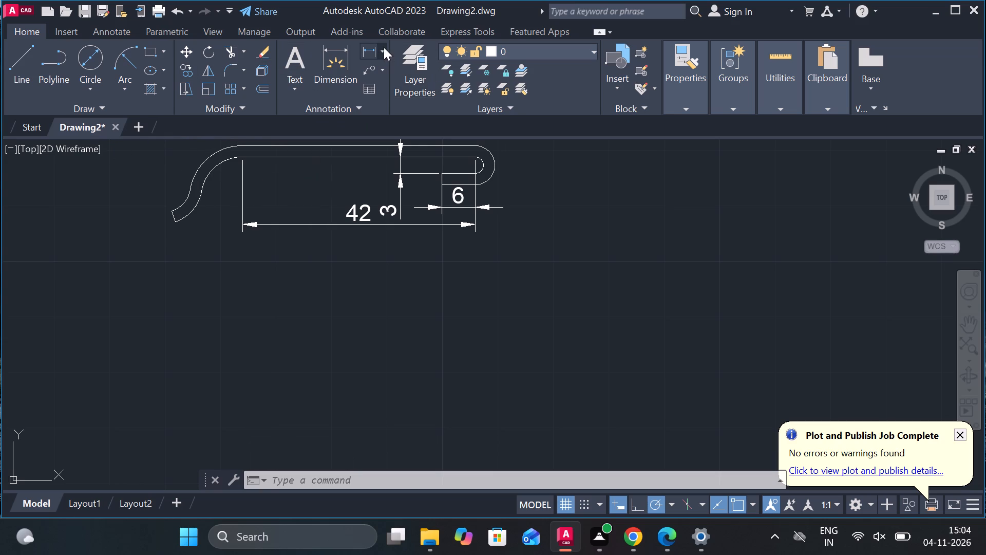
left_click(402, 231)
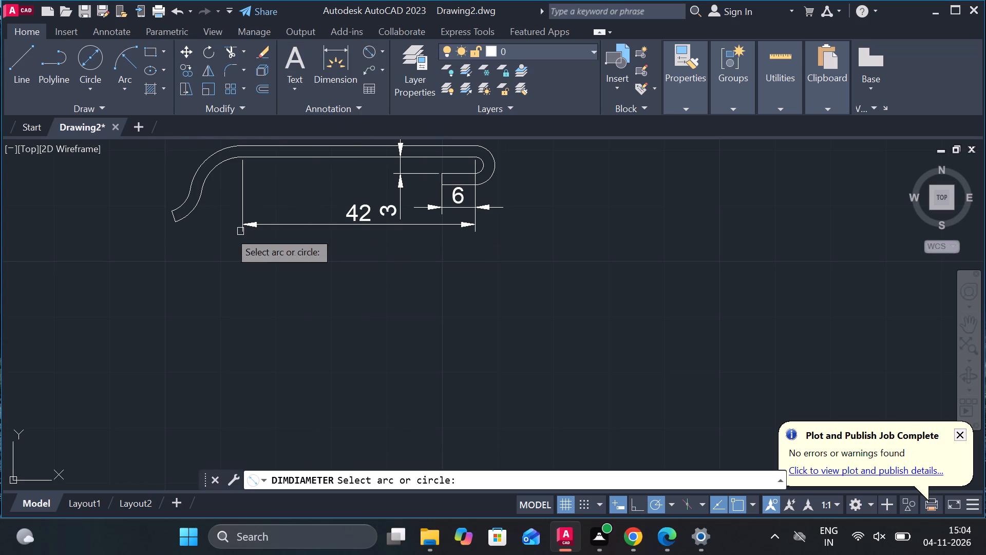
left_click(216, 171)
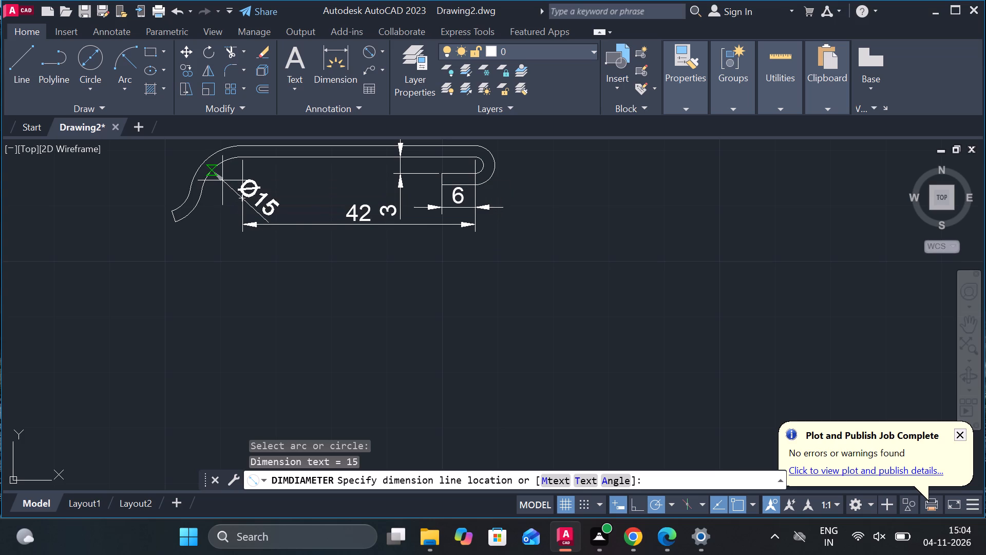
left_click(222, 180)
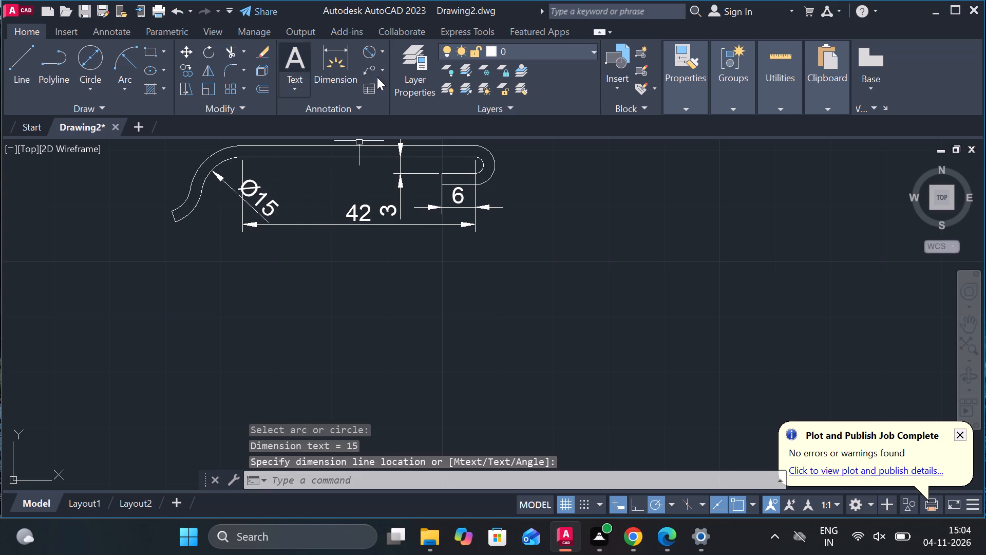
left_click(385, 53)
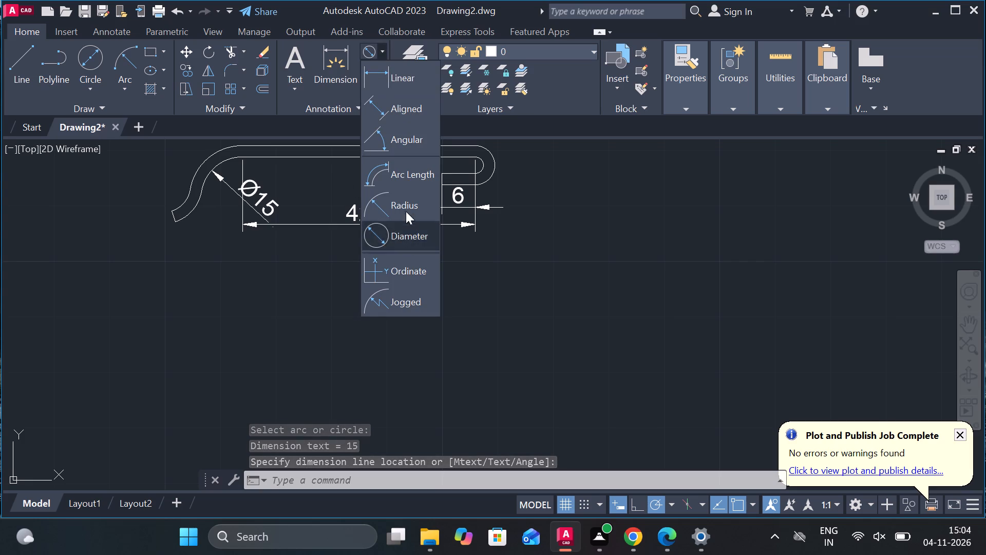
left_click(406, 206)
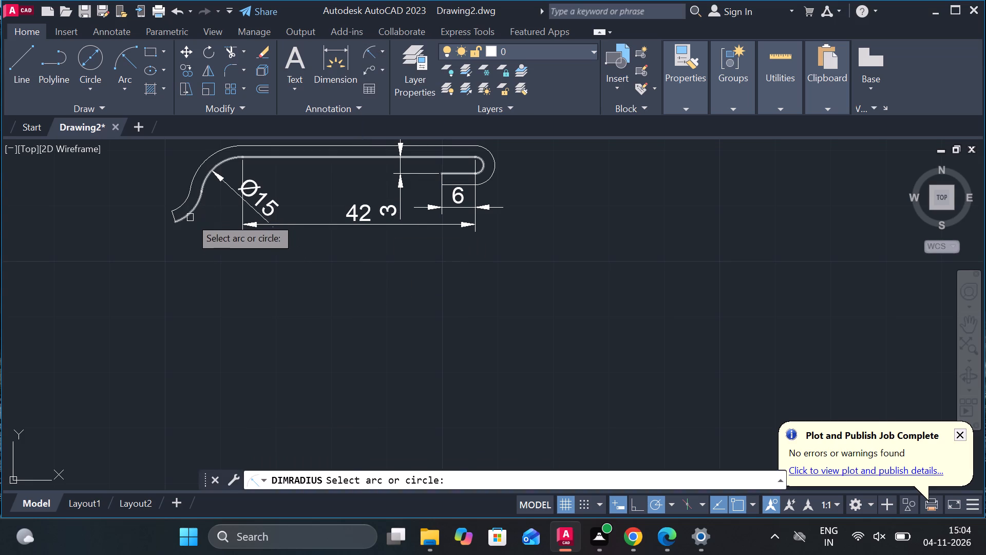
left_click(190, 217)
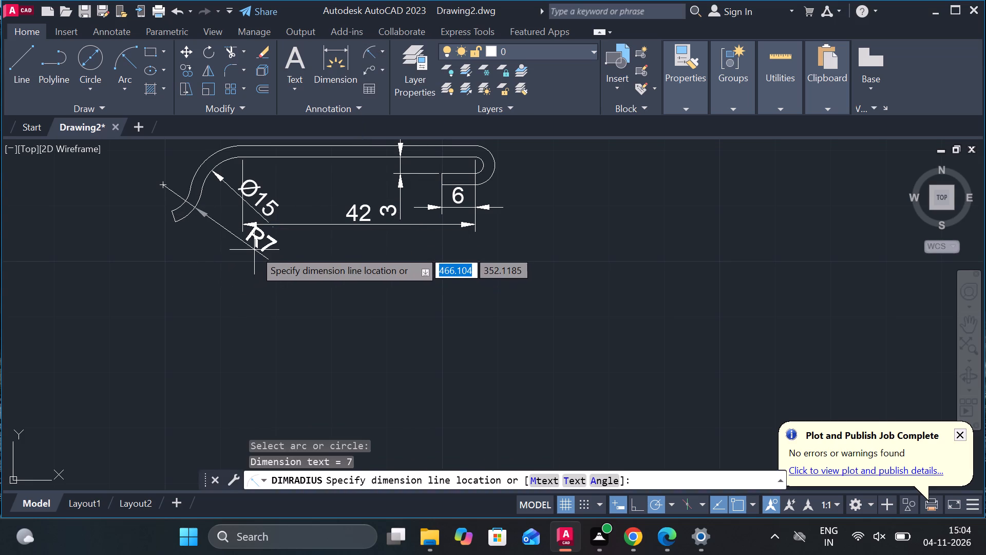
left_click(252, 263)
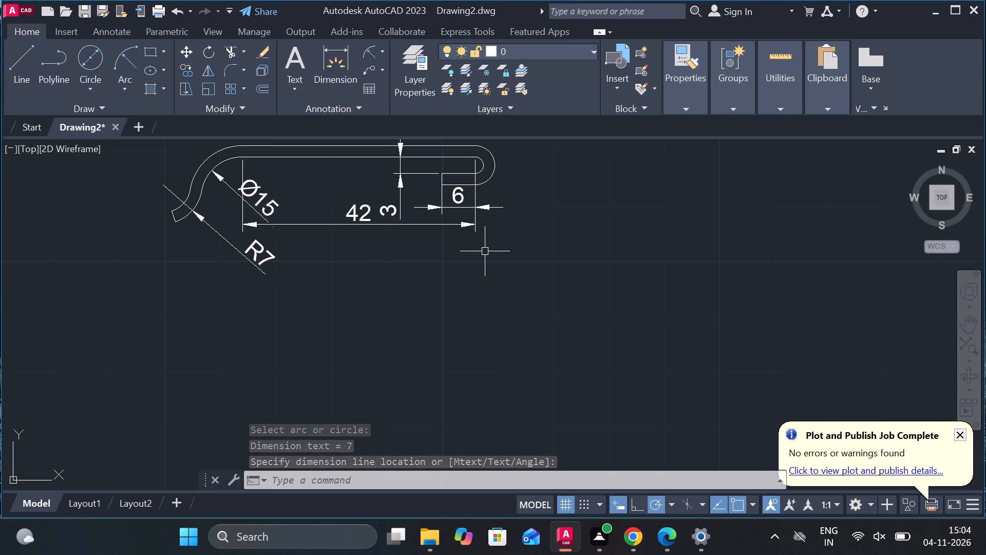
Move the hook gap dimension closer to the return leg, with its text level with the gap and clear of the length dimension.
left_click(394, 211)
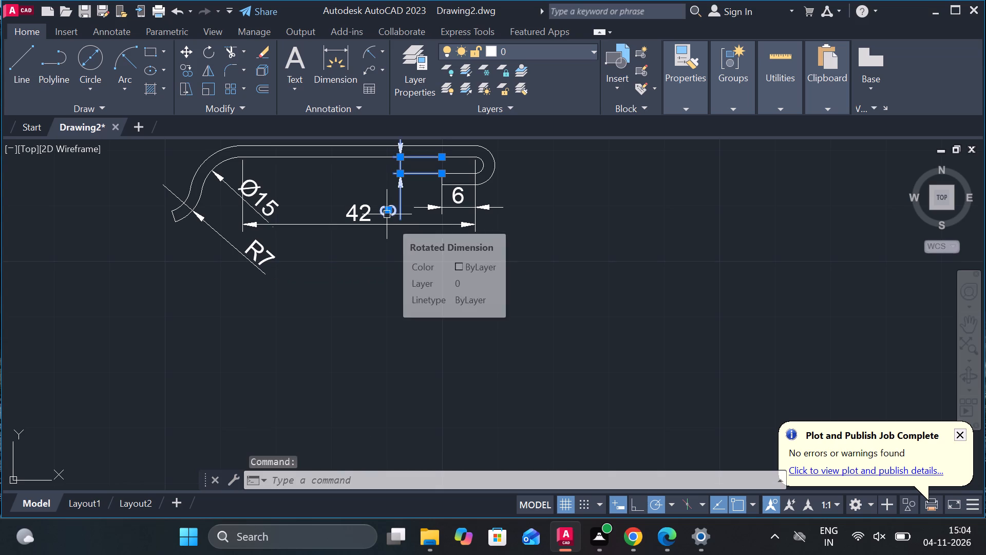
left_click(387, 209)
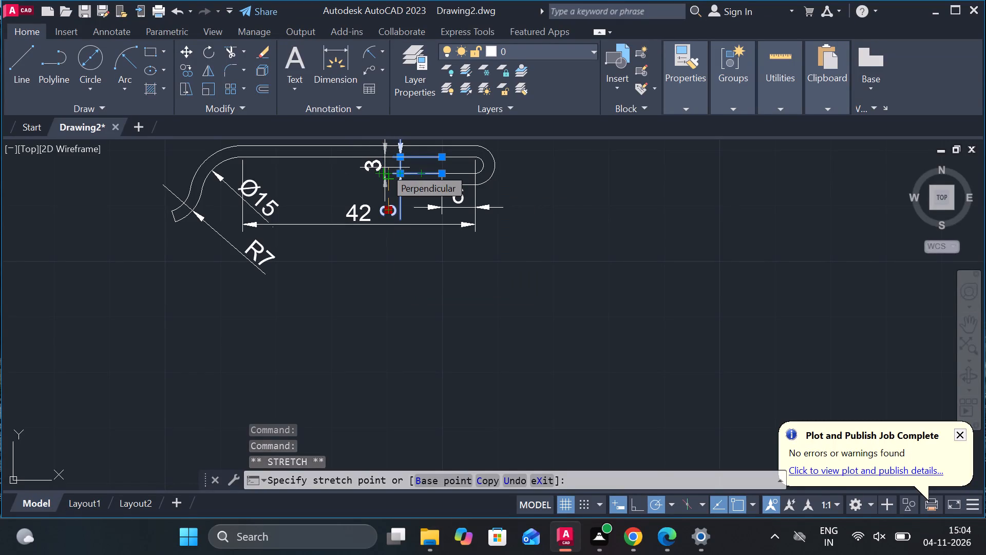
left_click(407, 168)
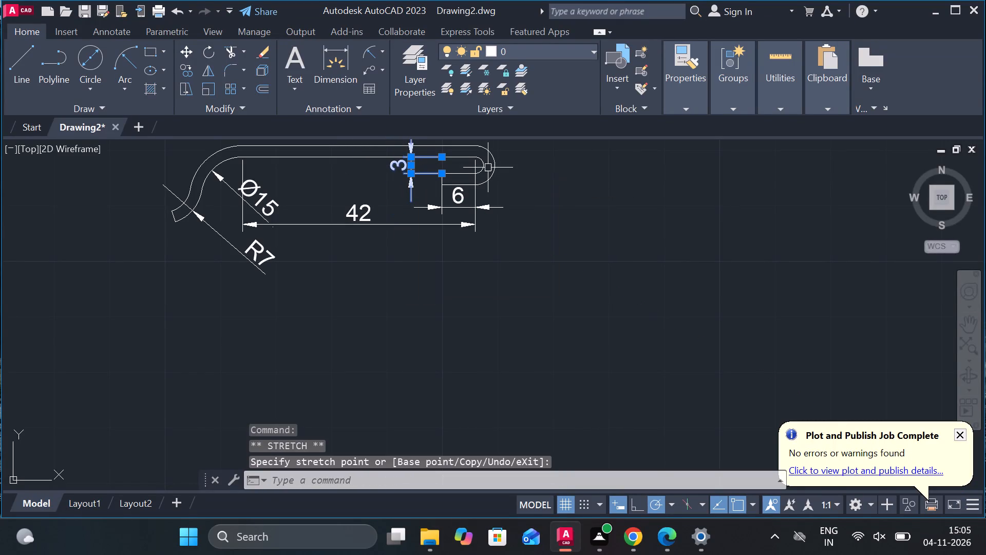
key("Escape")
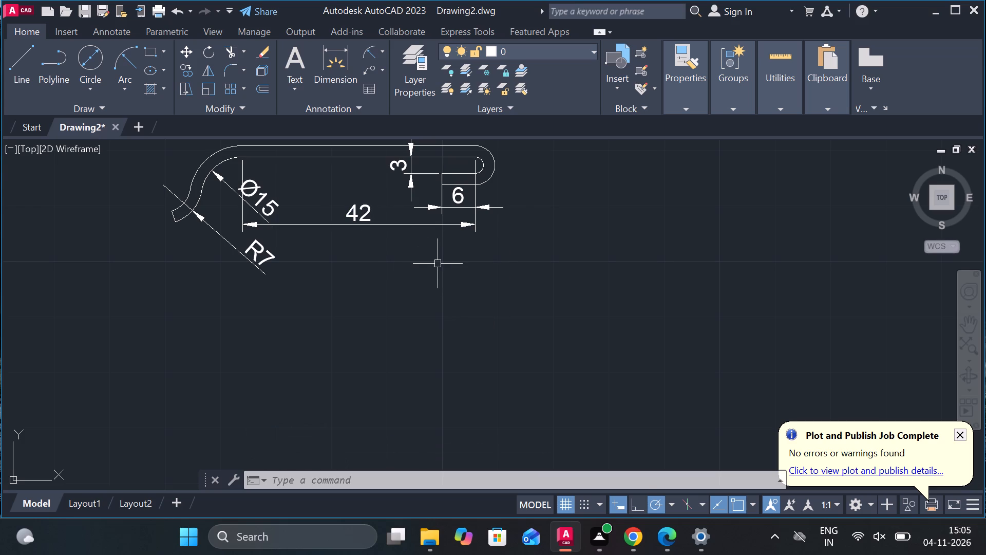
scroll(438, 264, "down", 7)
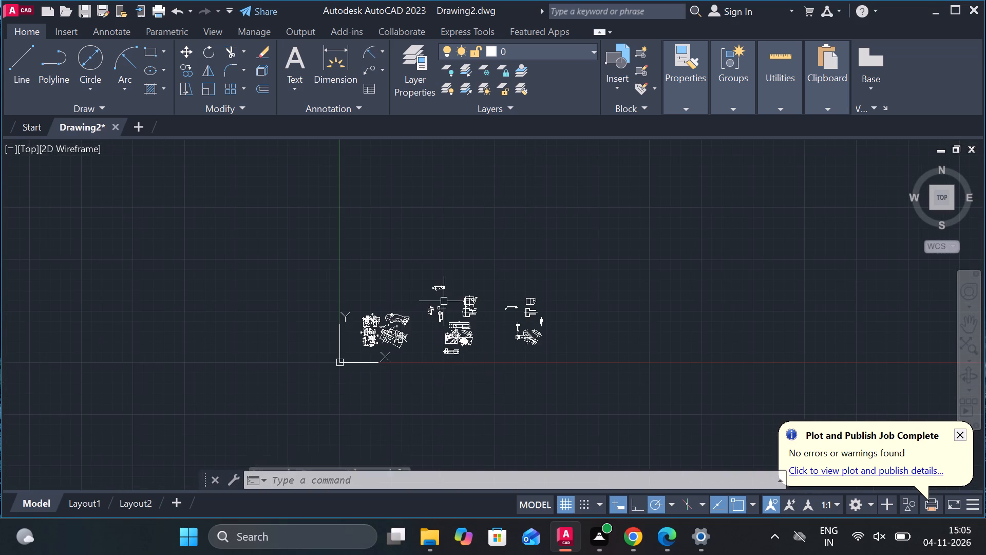
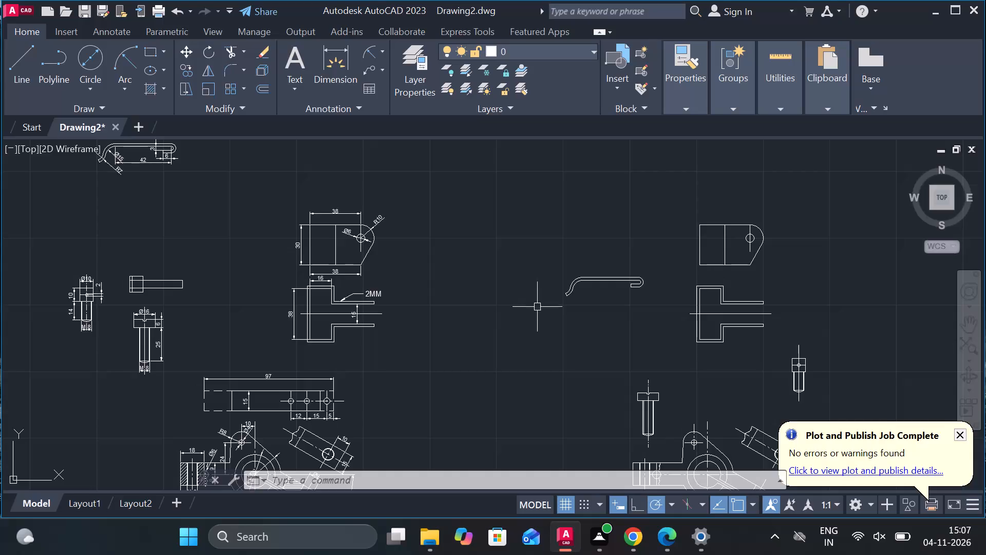
Look over the original parts and their undimensioned copies, and examine the undimensioned horizontal screw outline near the two dimensioned screws.
middle_click_drag(678, 334, 619, 312)
middle_click_drag(593, 371, 550, 319)
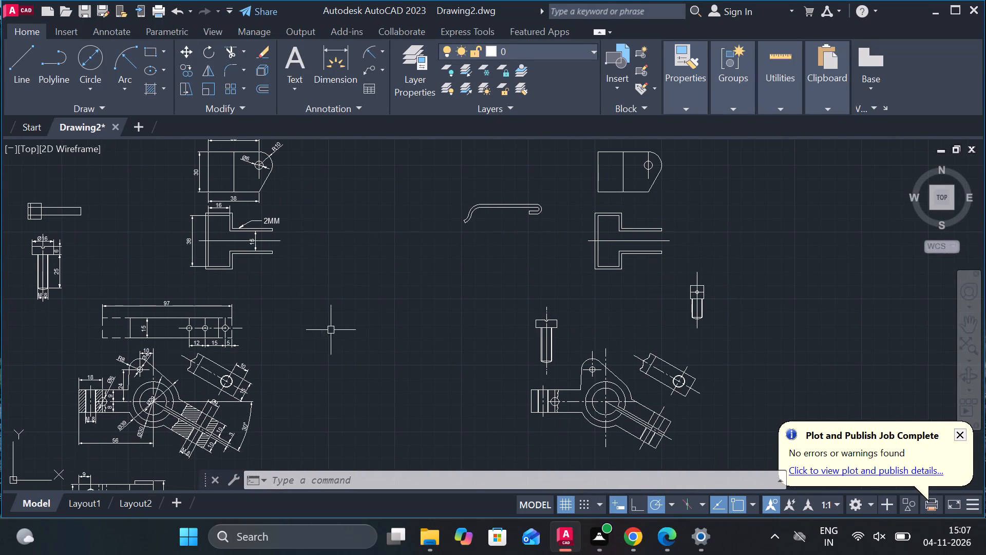
scroll(330, 330, "down", 1)
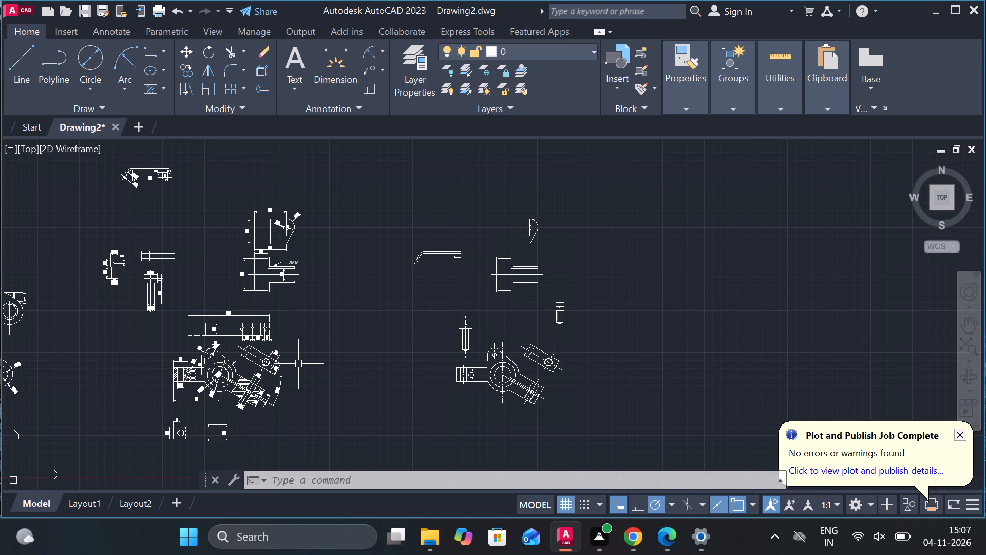
scroll(500, 363, "up", 1)
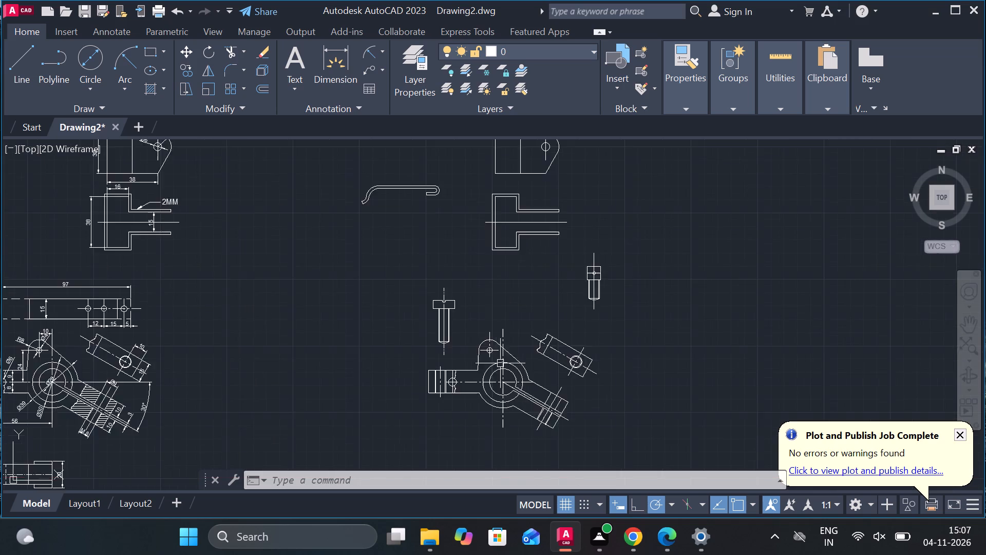
scroll(500, 363, "up", 1)
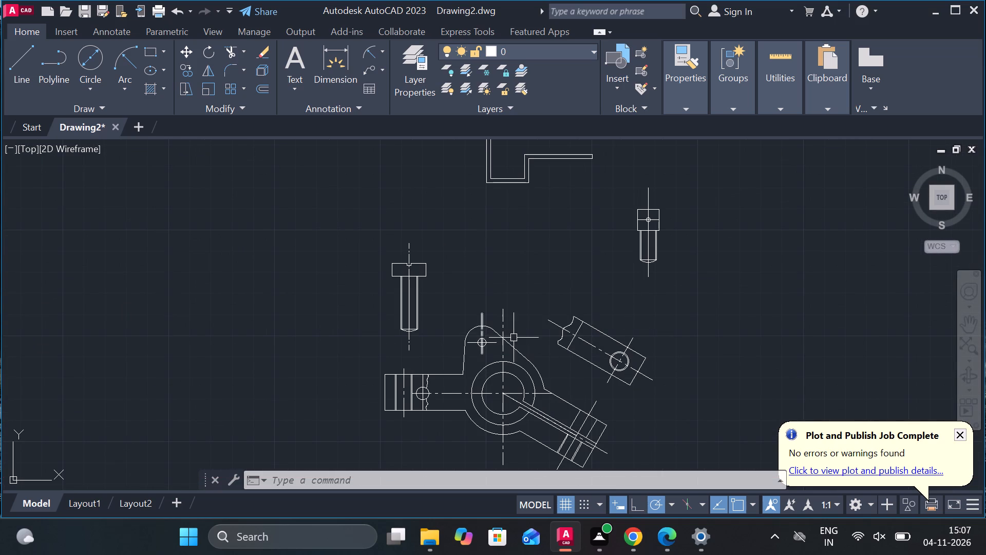
scroll(517, 338, "down", 2)
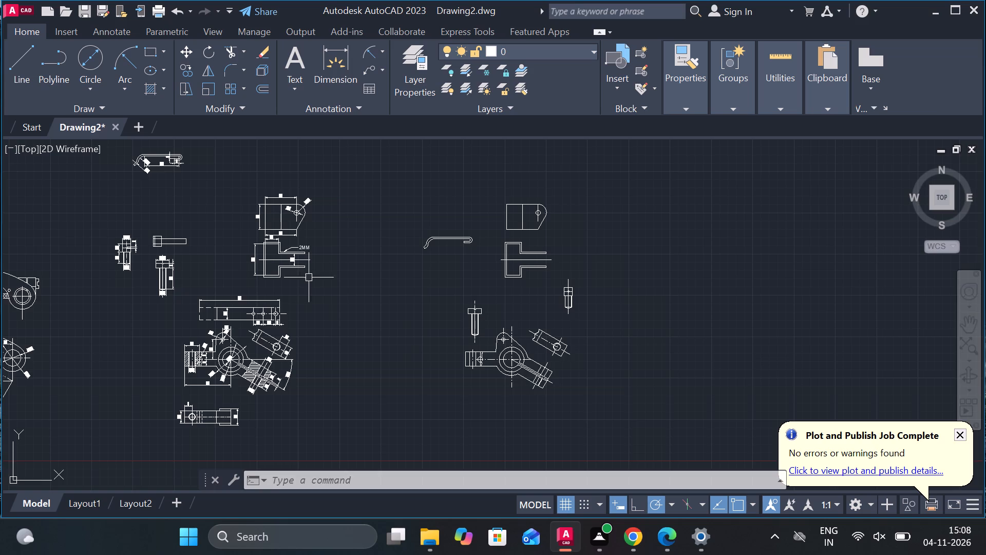
middle_click_drag(328, 281, 395, 272)
middle_click_drag(229, 285, 327, 274)
scroll(321, 277, "up", 1)
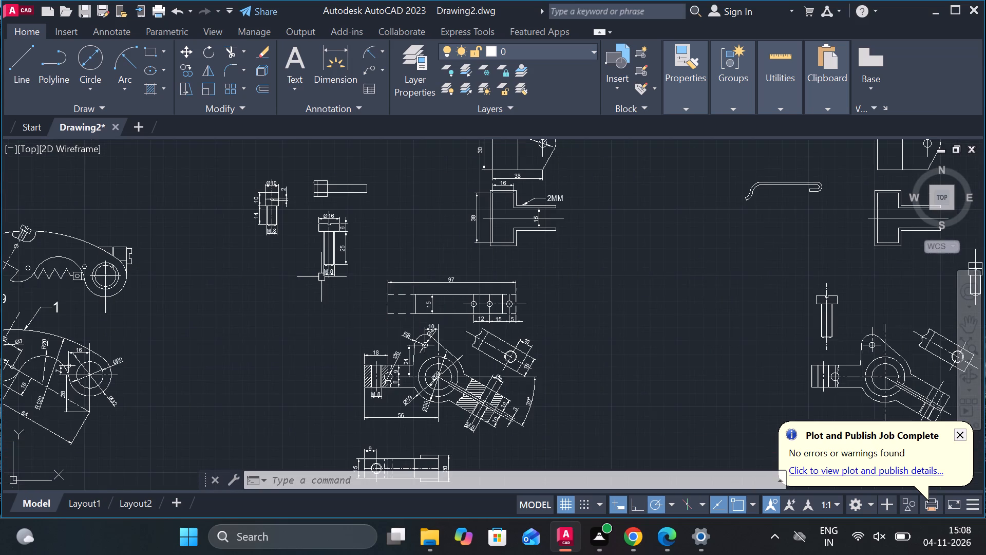
middle_click_drag(355, 280, 497, 247)
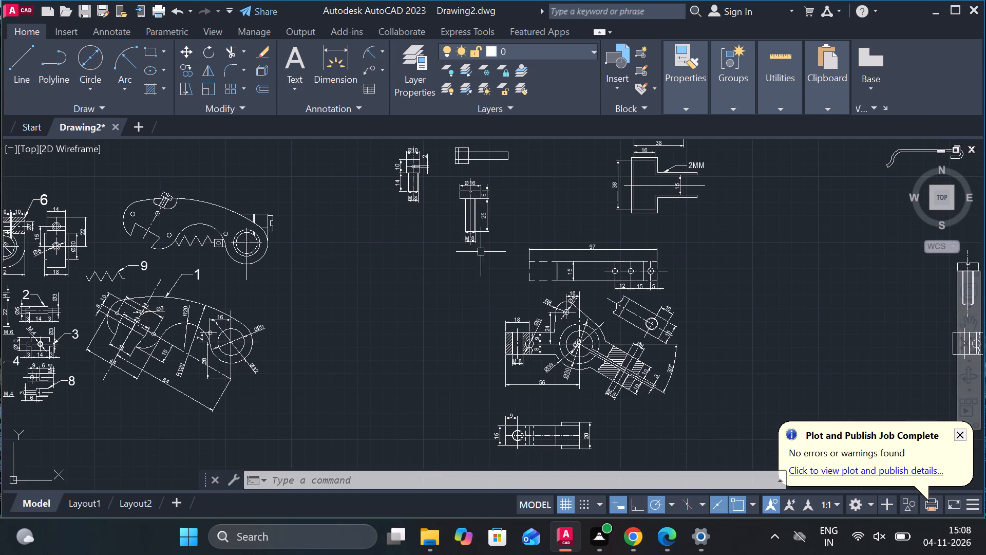
middle_click_drag(529, 229, 543, 335)
scroll(486, 233, "up", 3)
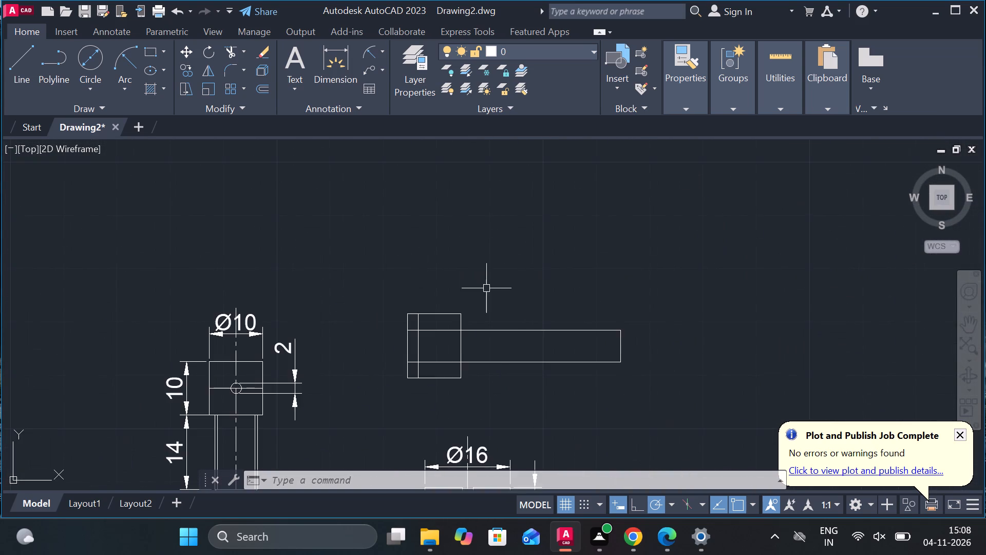
middle_click_drag(484, 292, 496, 205)
scroll(496, 331, "down", 4)
scroll(414, 391, "up", 2)
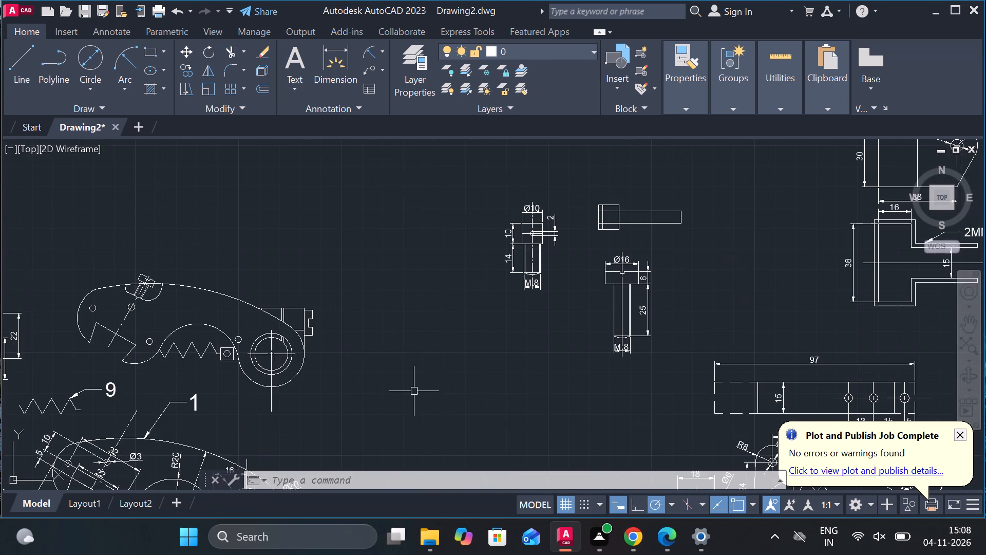
middle_click(420, 385)
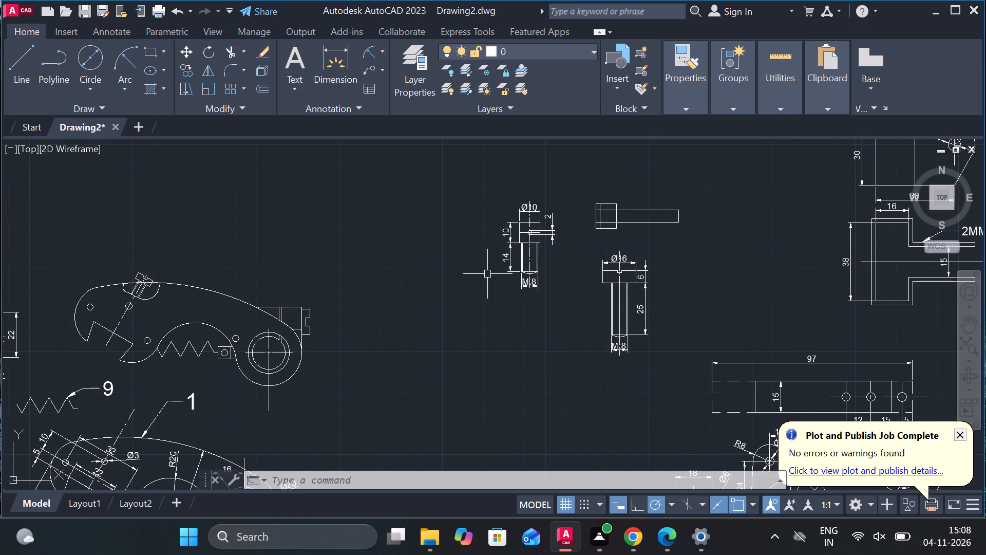
scroll(596, 221, "up", 3)
middle_click_drag(685, 250, 514, 319)
scroll(503, 298, "up", 2)
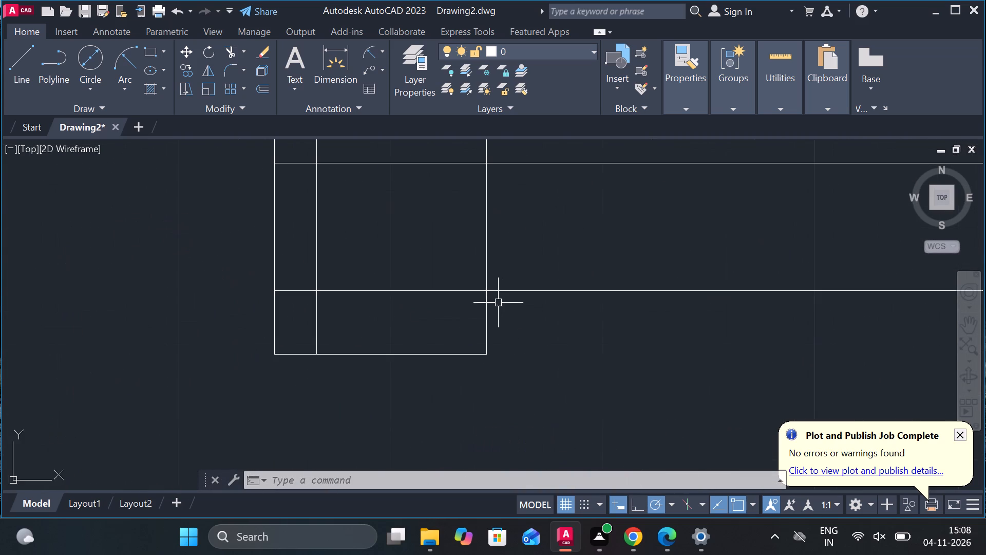
scroll(497, 303, "down", 1)
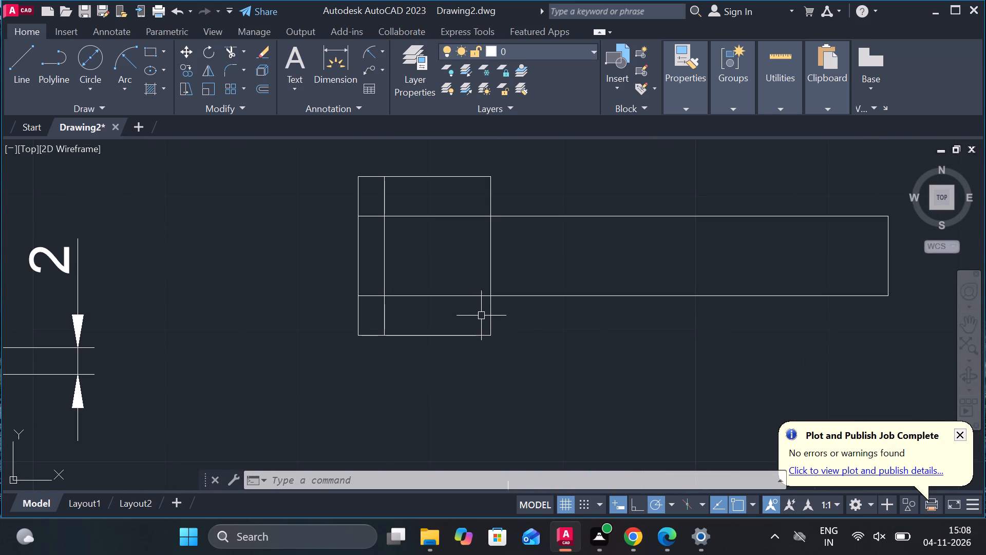
middle_click_drag(564, 306, 419, 366)
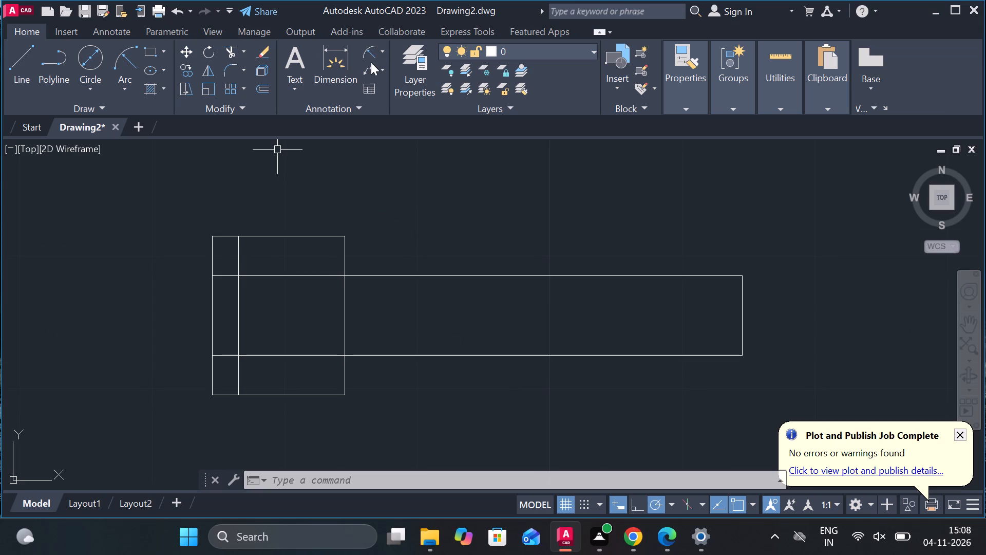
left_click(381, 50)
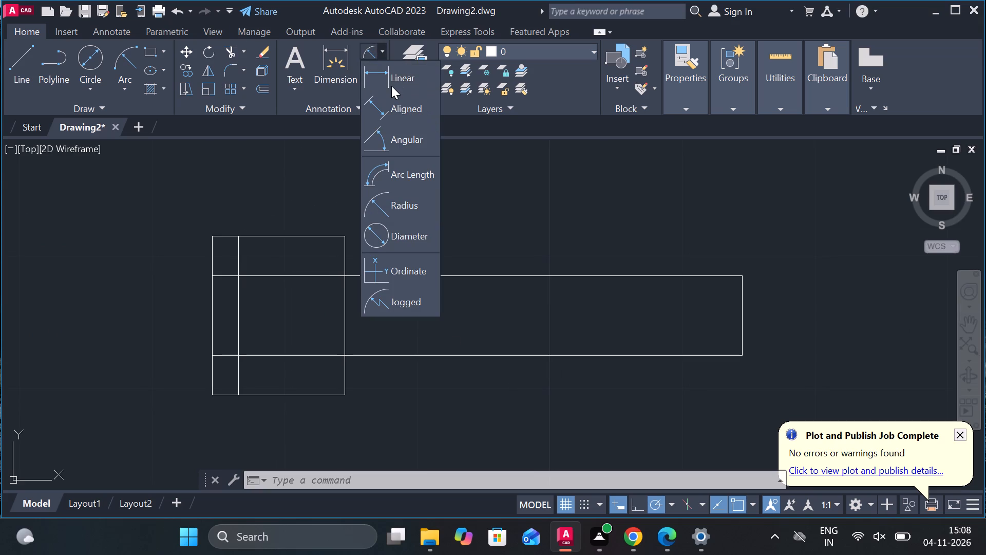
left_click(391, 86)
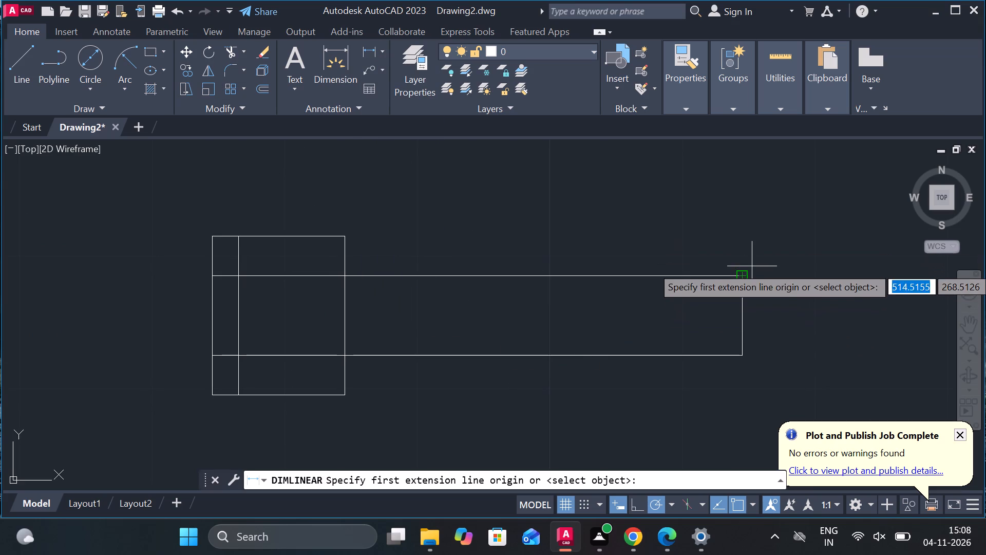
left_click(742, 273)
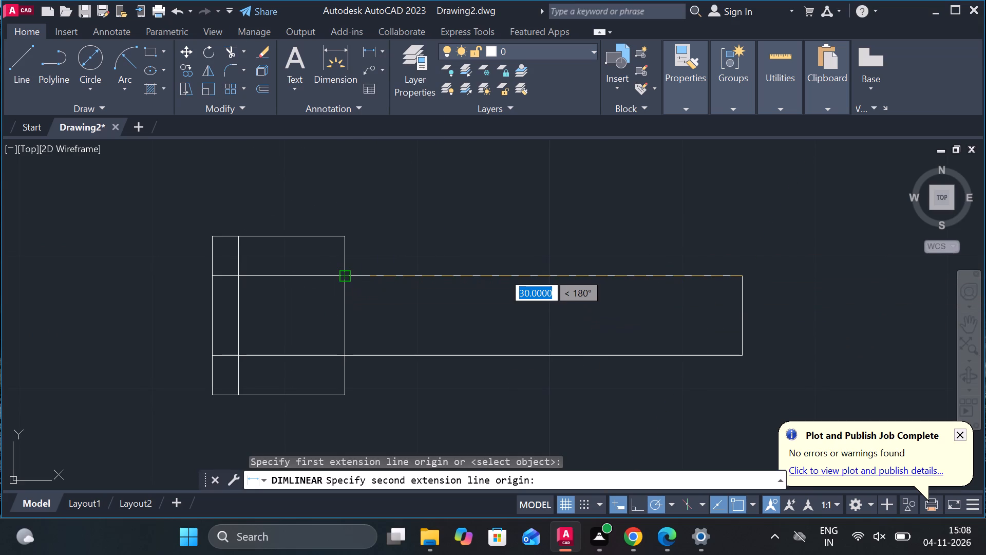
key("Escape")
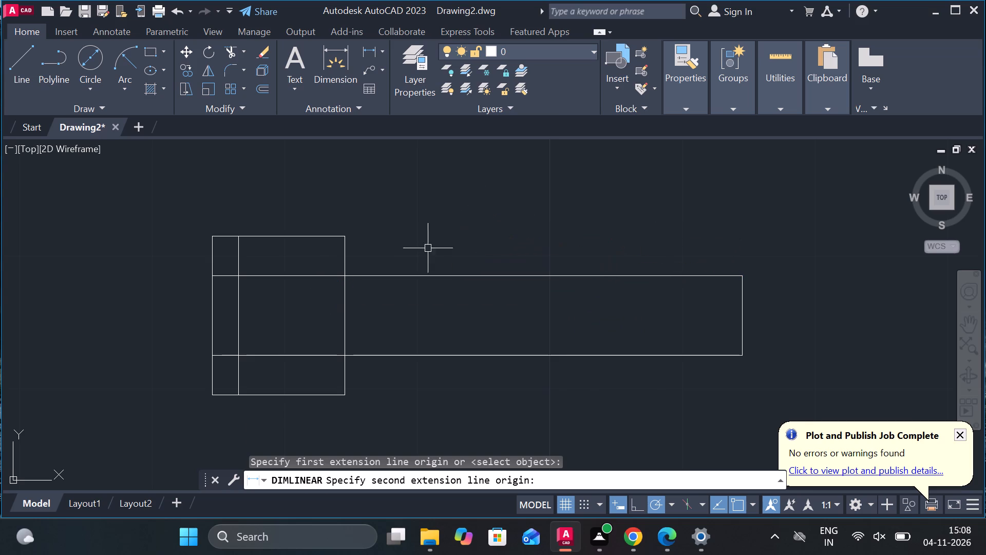
Erase the three overlapping vertical line segments that form the horizontal screw head's edge on the shank side.
left_click(345, 253)
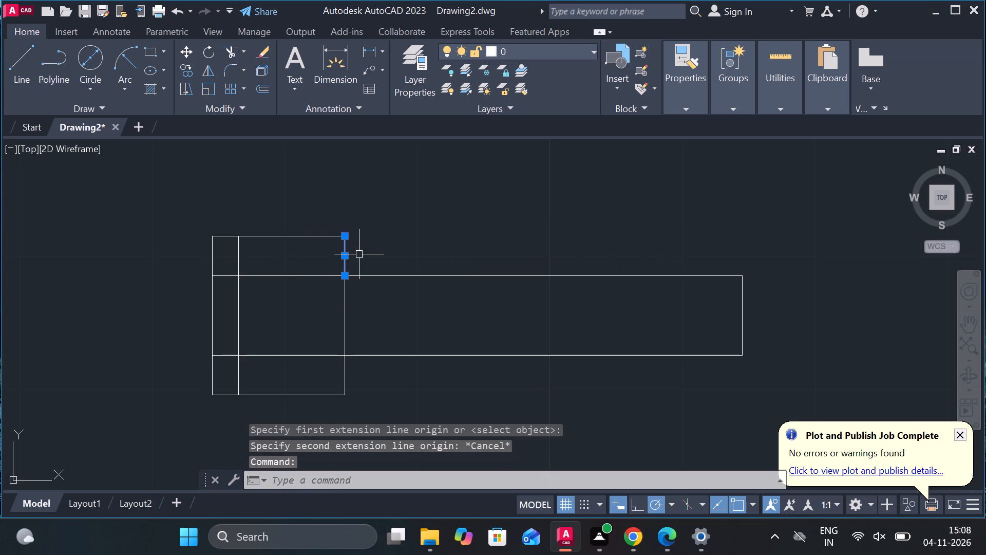
left_click(349, 309)
key("Escape")
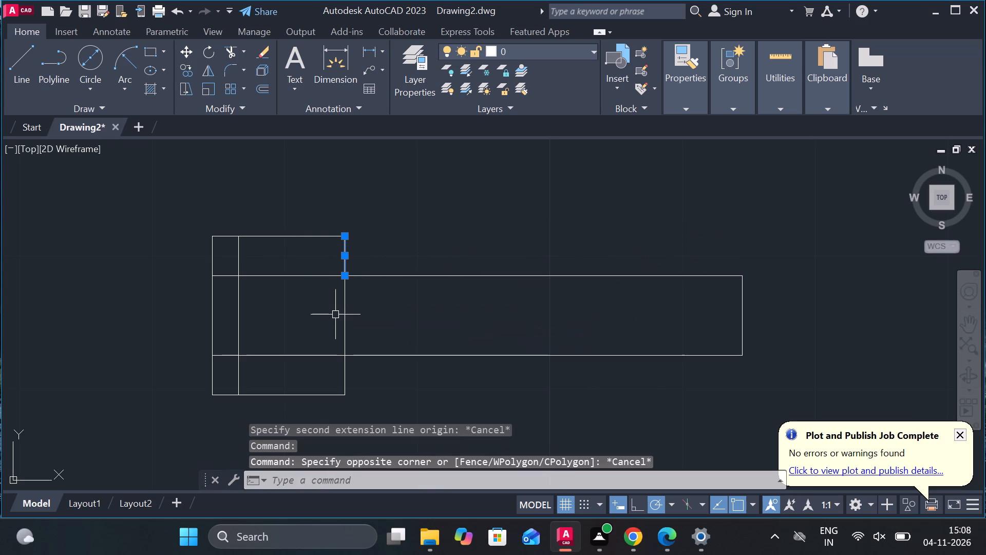
left_click(342, 311)
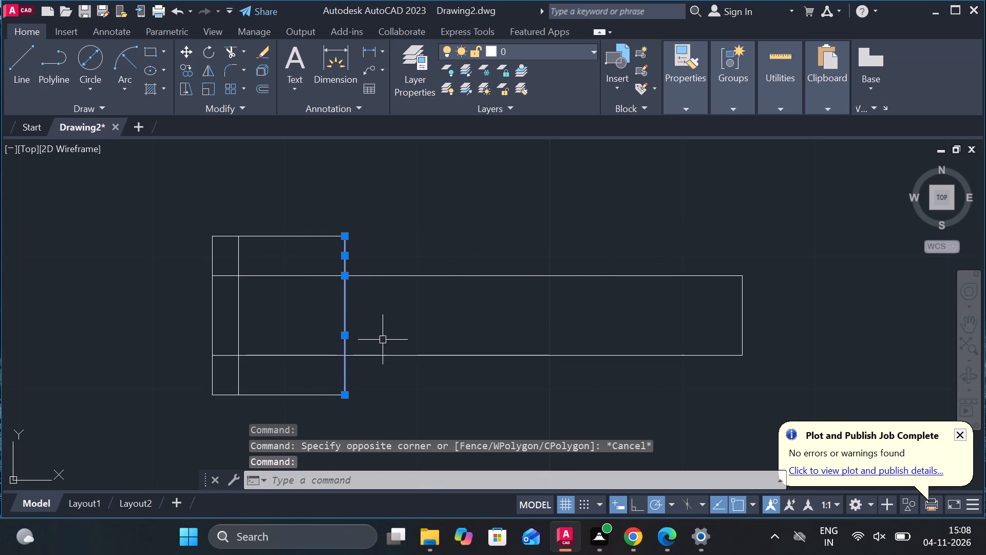
type("E")
key("space")
left_click(343, 306)
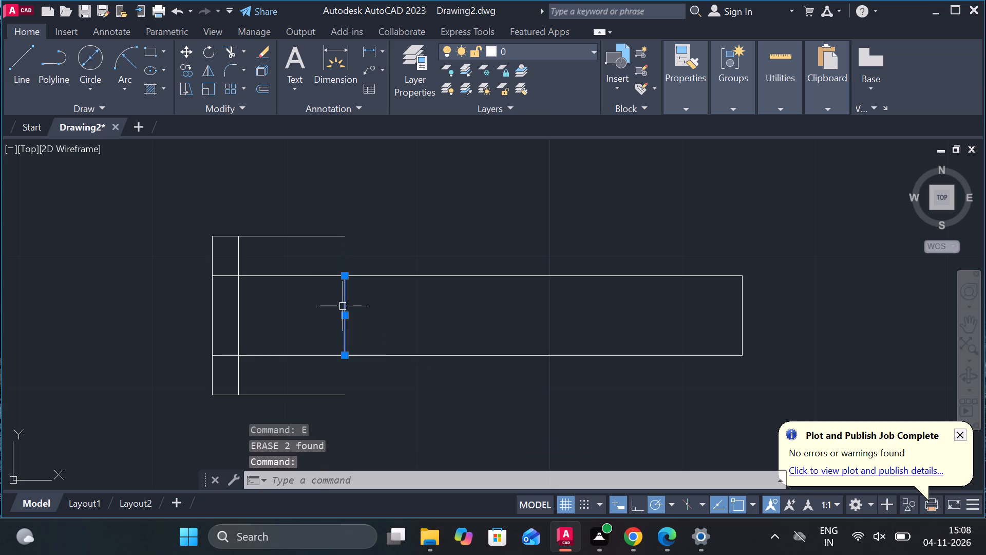
type("E")
key("space")
Draw a new vertical edge from the head's upper line to its lower line, making the screw head thinner.
key("l")
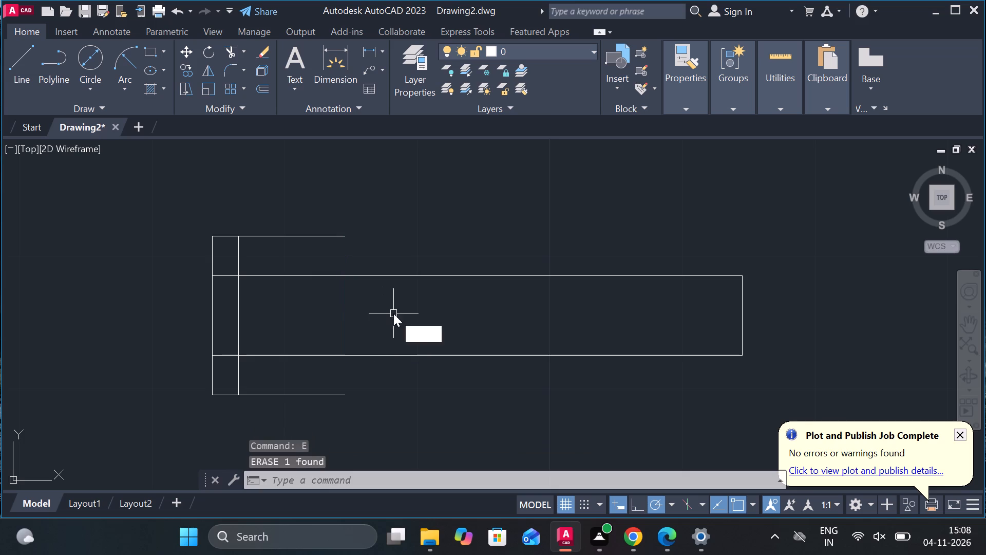
key("Return")
left_click(295, 240)
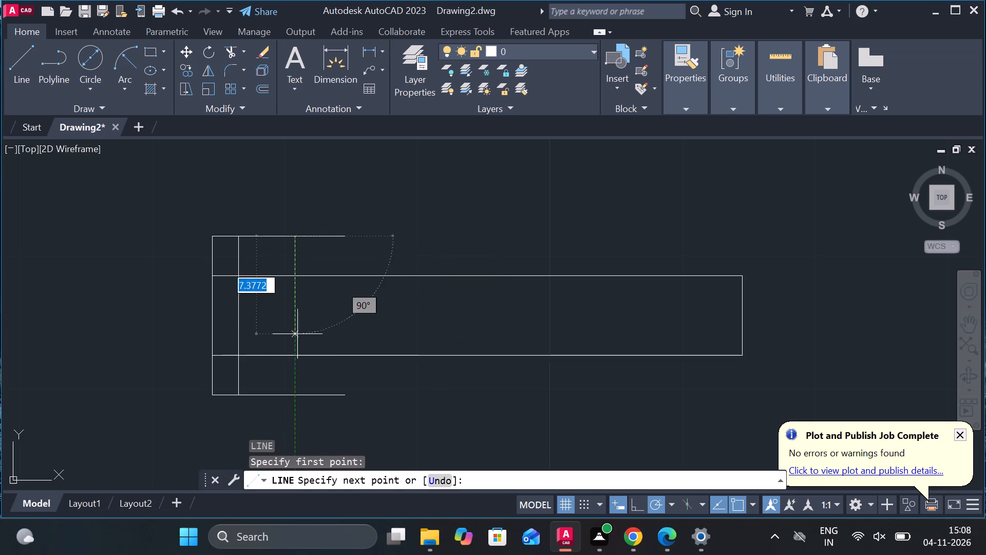
left_click(293, 394)
key("Escape")
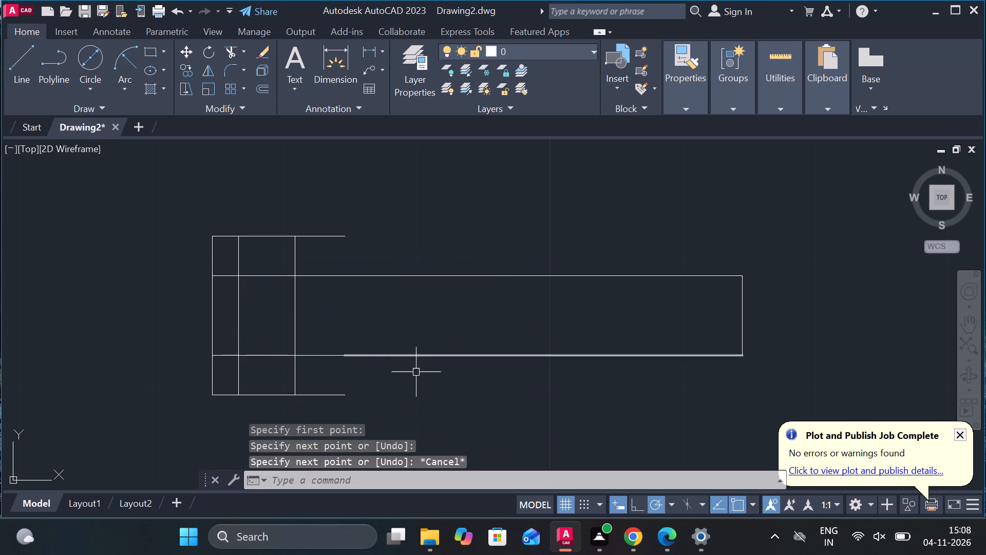
Trim the ends of the head's upper and lower lines that extend past the new vertical edge.
type("TR")
key("space")
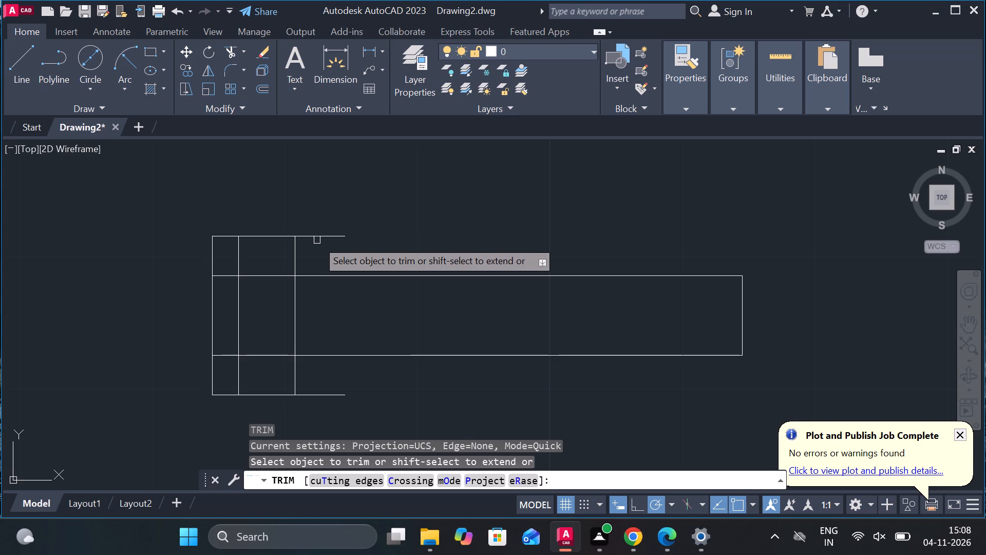
left_click(317, 237)
left_click(310, 396)
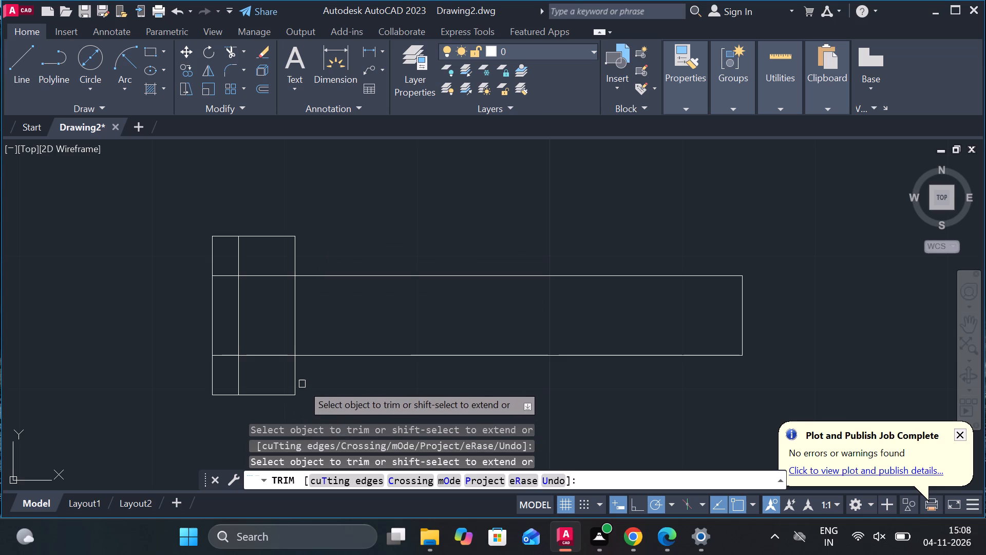
left_click(270, 367)
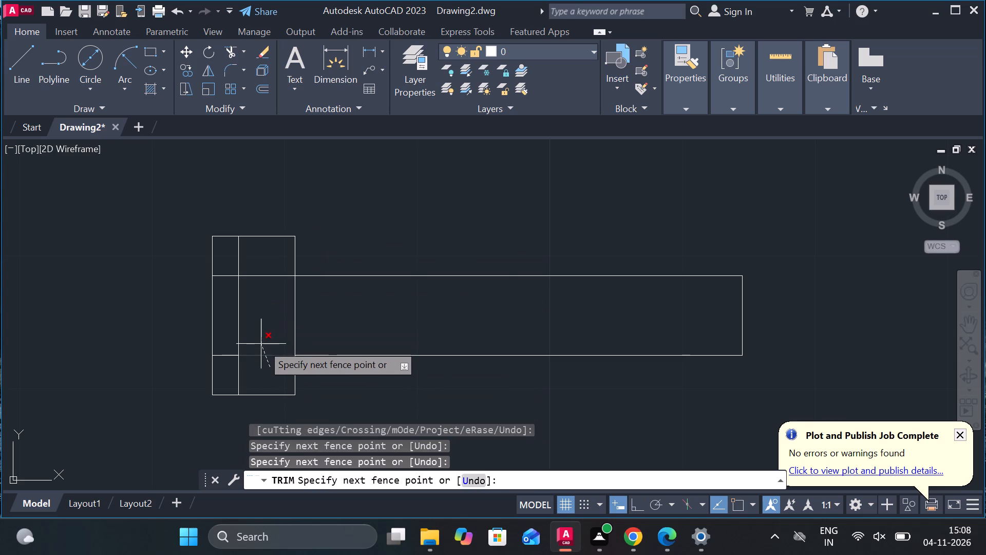
key("Escape")
Offset the new head edge by 30 toward the free end of the shank.
middle_click_drag(279, 358, 288, 353)
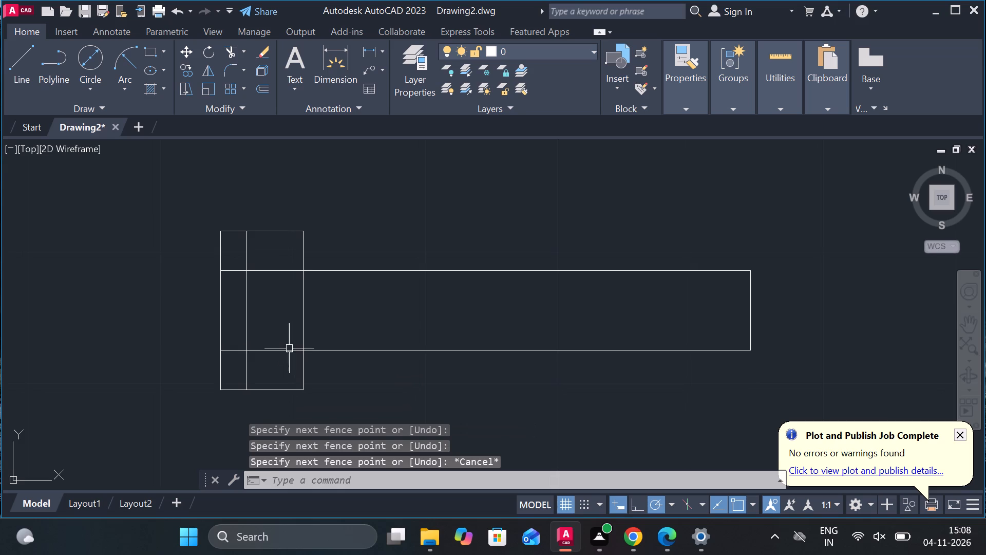
scroll(262, 339, "up", 1)
middle_click_drag(266, 340, 226, 328)
key("Escape")
scroll(364, 320, "down", 1)
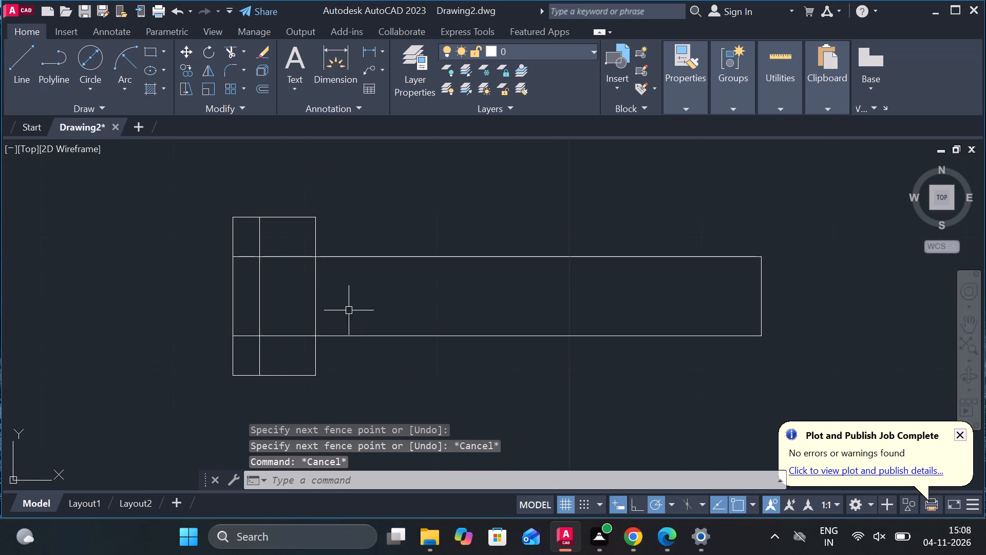
left_click(317, 288)
key("o")
key("Return")
key("Return")
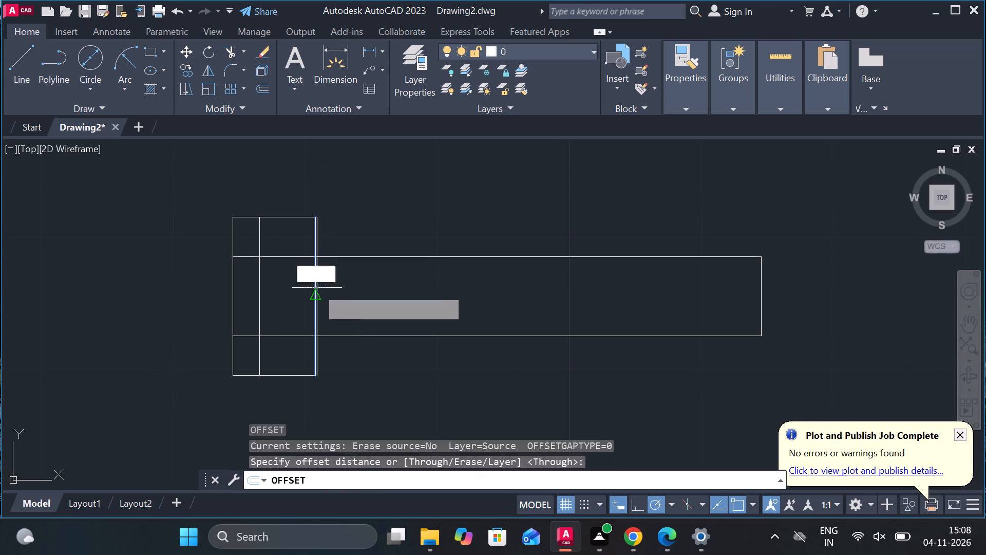
type("30")
key("Return")
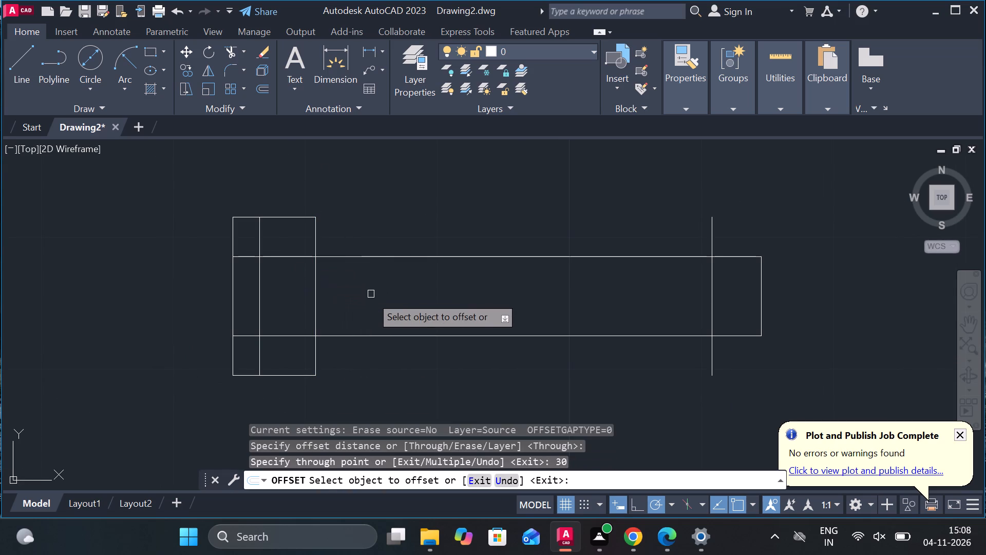
key("Escape")
Trim the shank outline beyond the offset line and the offset line's ends outside the shank, closing the shortened shank.
type("TR")
key("space")
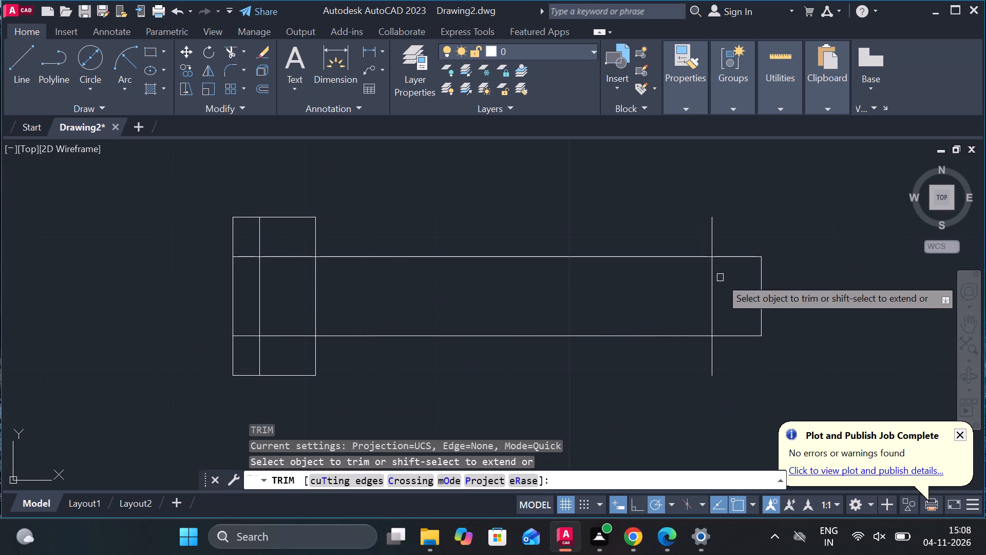
left_click_drag(728, 231, 724, 277)
left_click(740, 369)
left_click(764, 300)
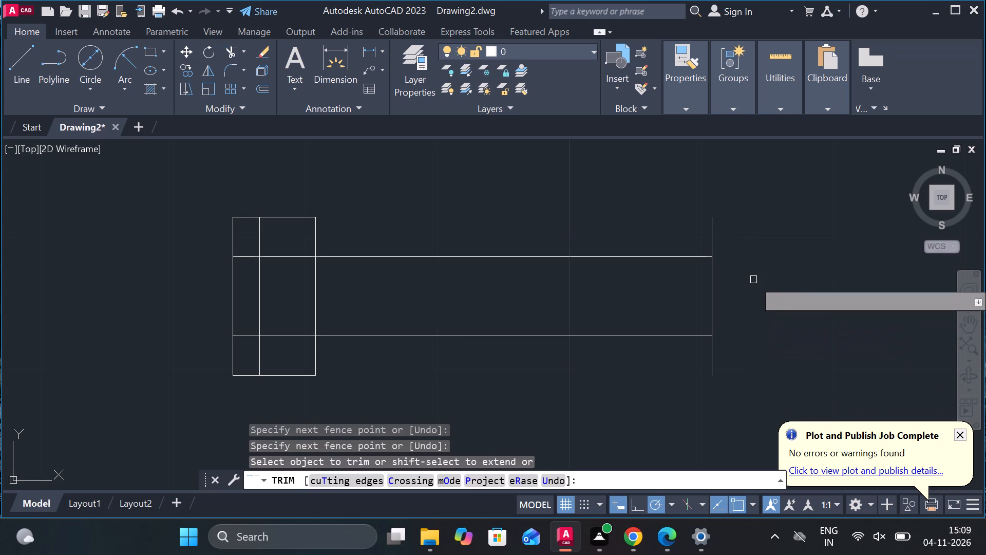
left_click(707, 242)
left_click(728, 242)
left_click(733, 346)
left_click(679, 358)
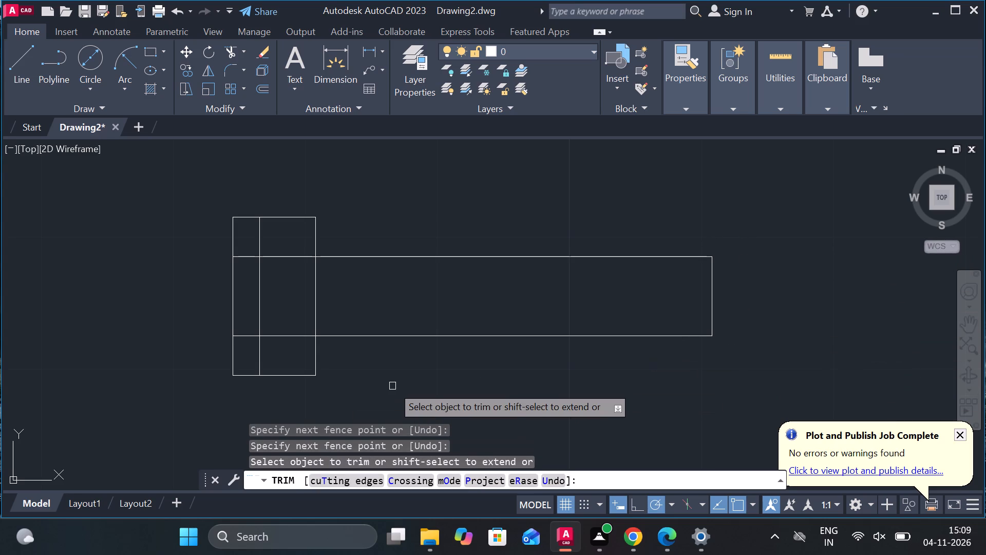
middle_click_drag(322, 349, 379, 308)
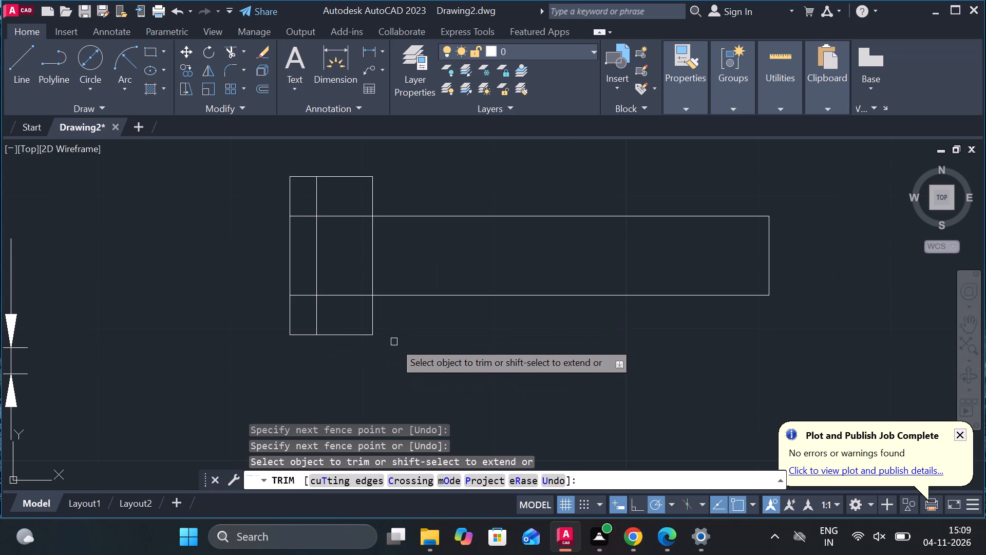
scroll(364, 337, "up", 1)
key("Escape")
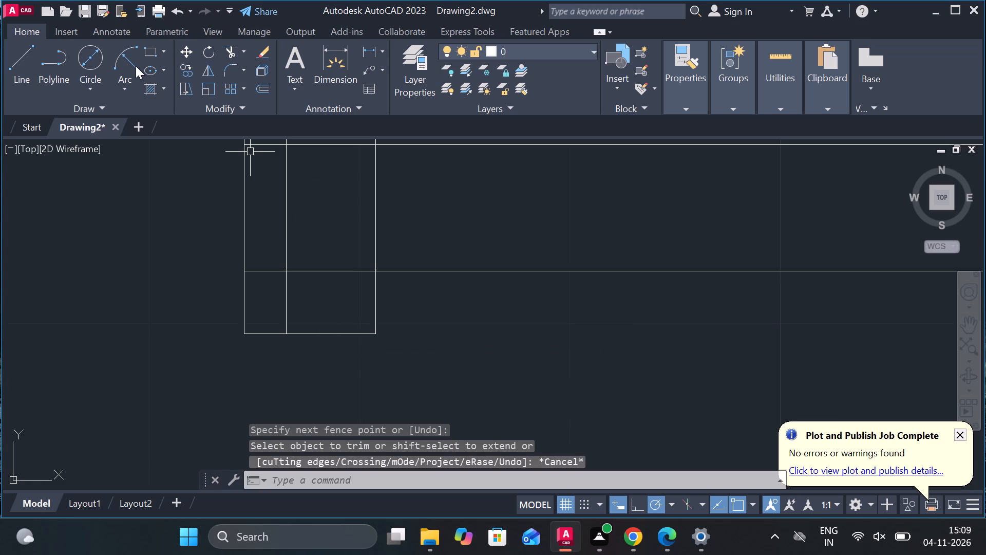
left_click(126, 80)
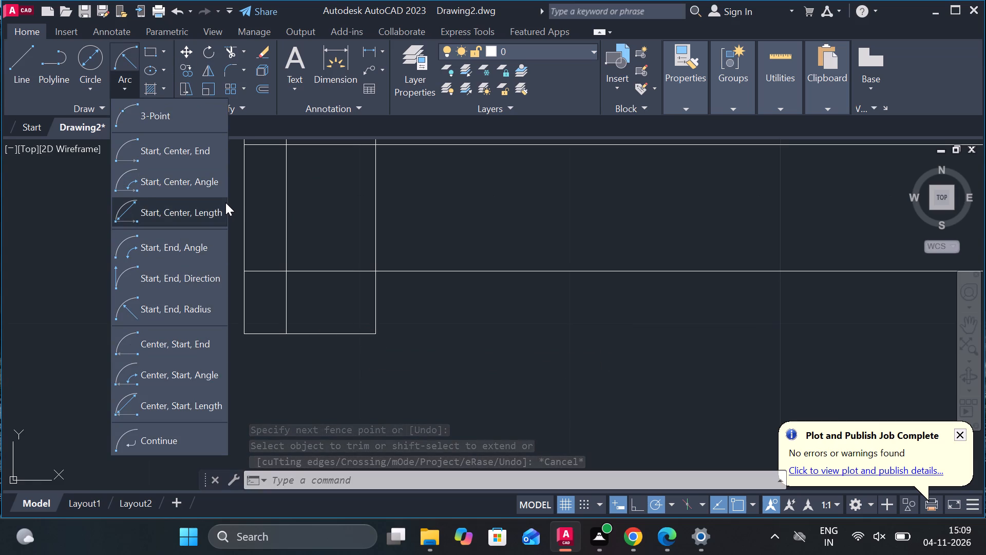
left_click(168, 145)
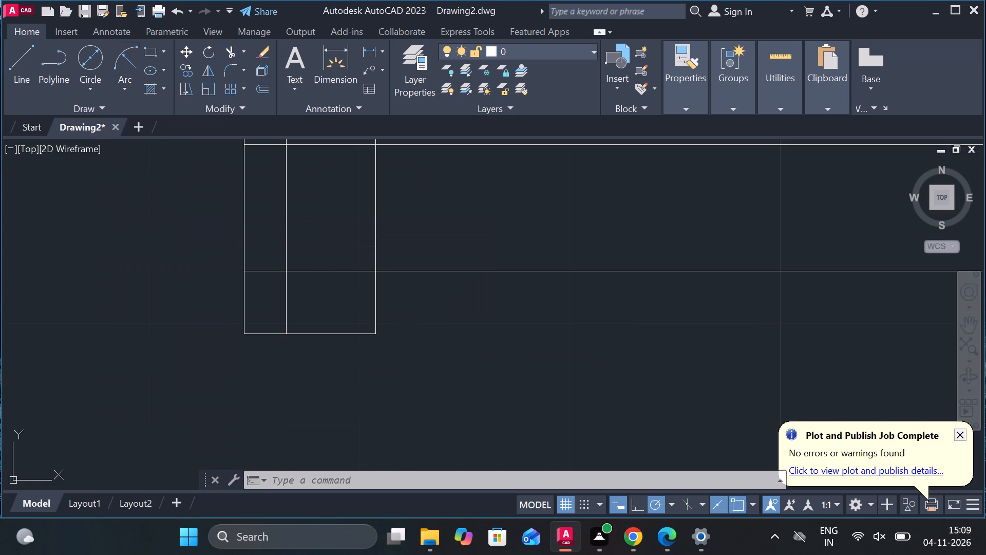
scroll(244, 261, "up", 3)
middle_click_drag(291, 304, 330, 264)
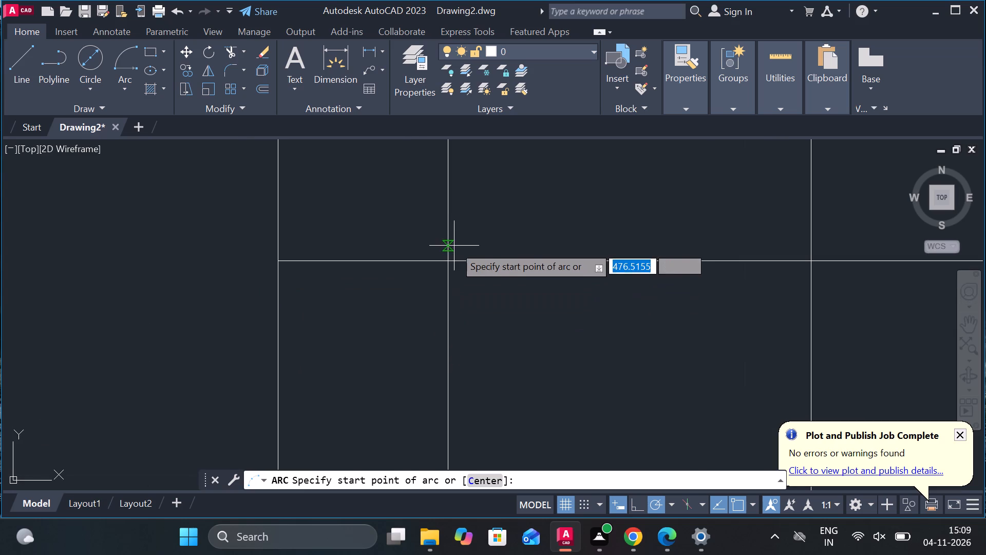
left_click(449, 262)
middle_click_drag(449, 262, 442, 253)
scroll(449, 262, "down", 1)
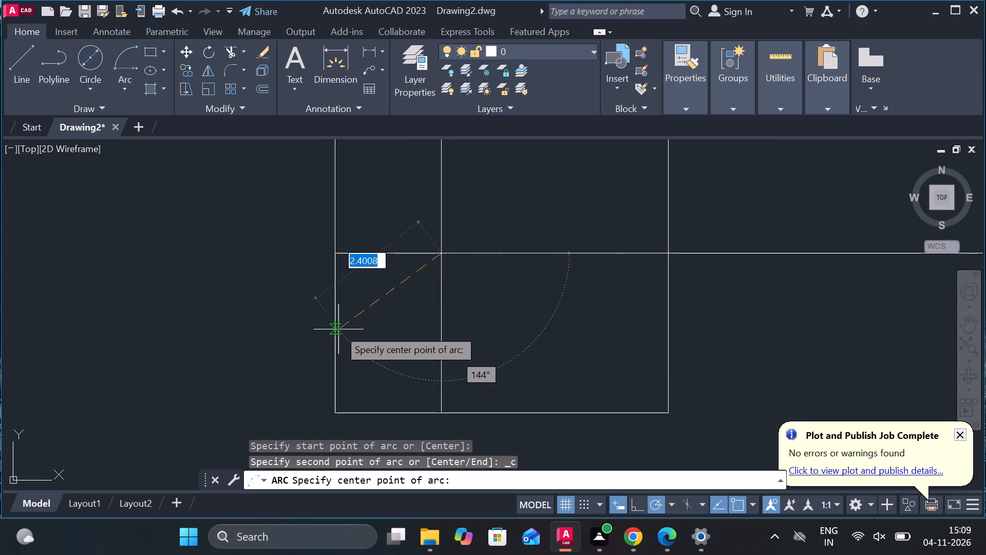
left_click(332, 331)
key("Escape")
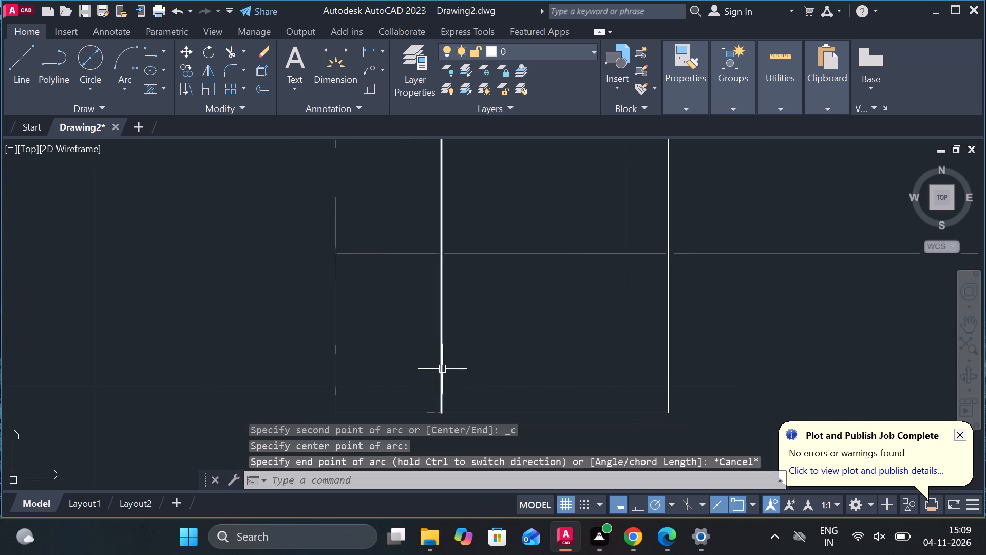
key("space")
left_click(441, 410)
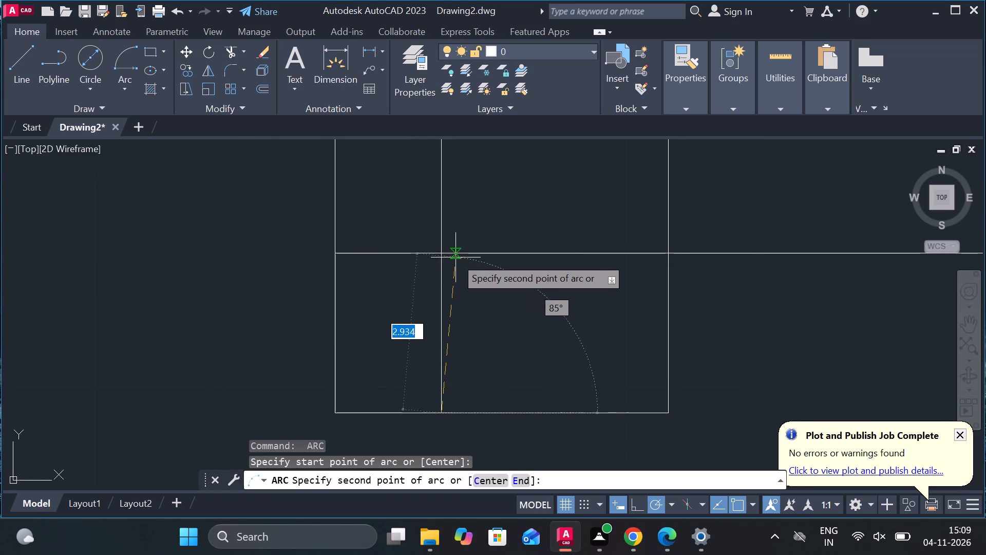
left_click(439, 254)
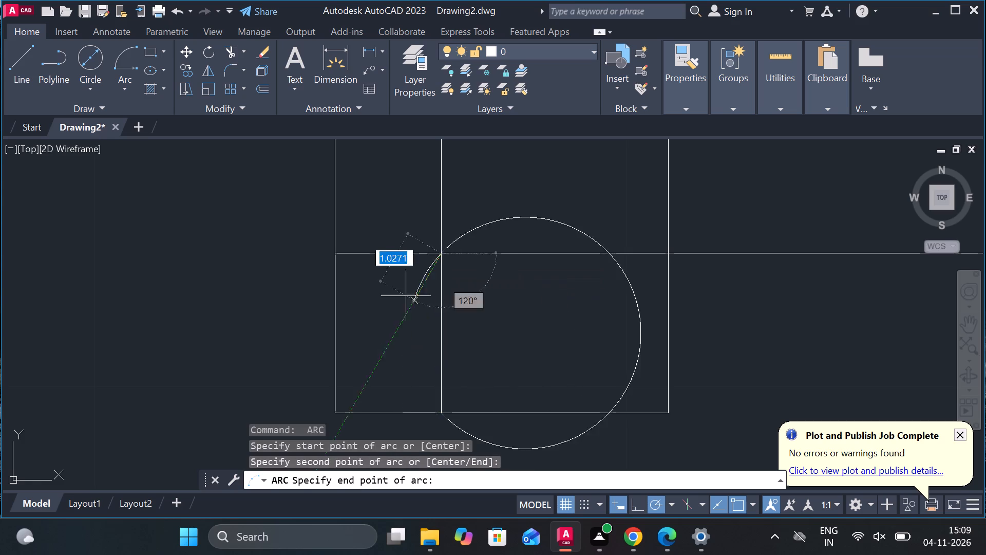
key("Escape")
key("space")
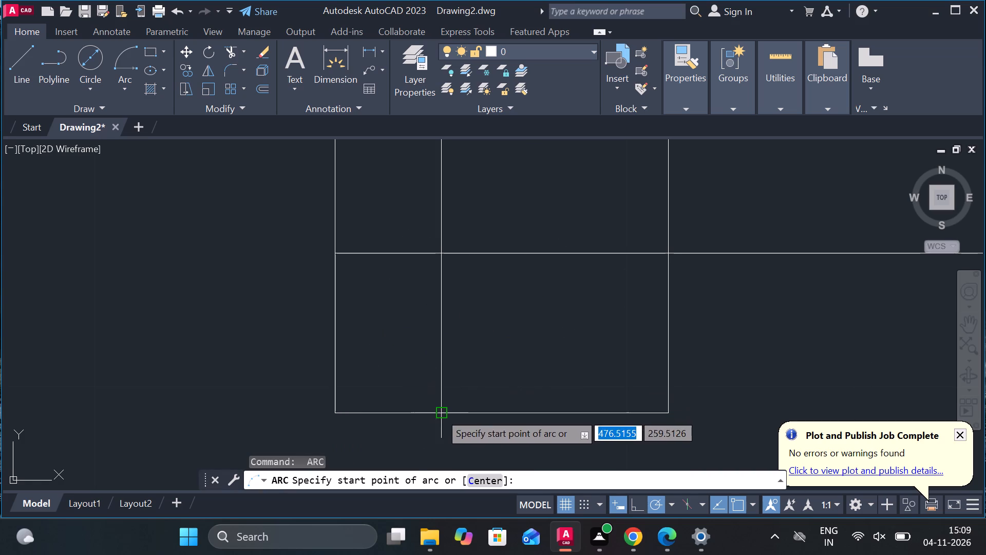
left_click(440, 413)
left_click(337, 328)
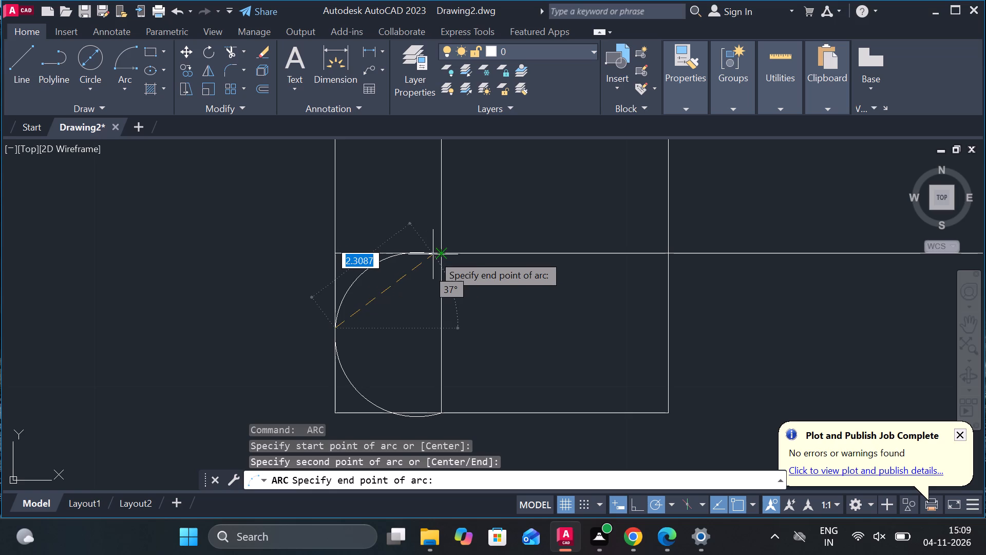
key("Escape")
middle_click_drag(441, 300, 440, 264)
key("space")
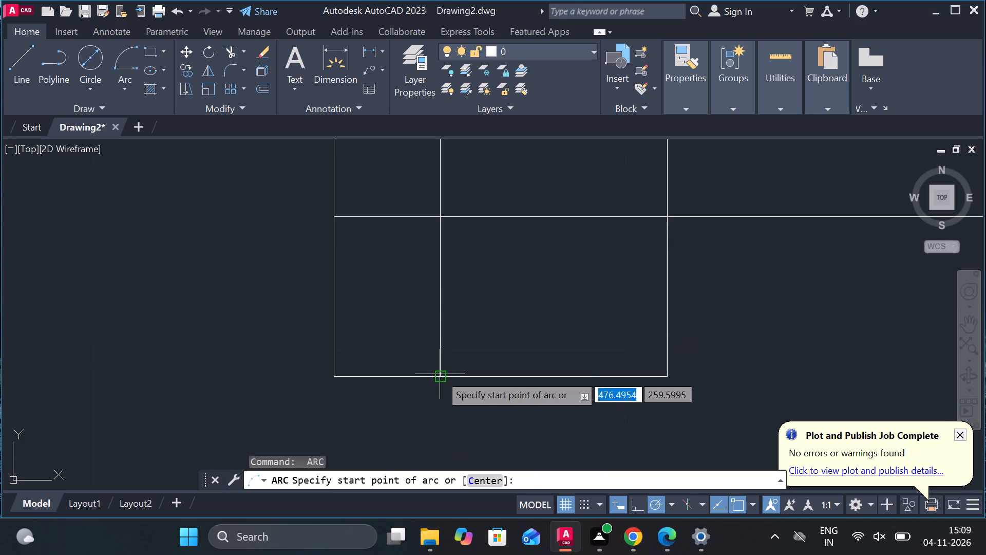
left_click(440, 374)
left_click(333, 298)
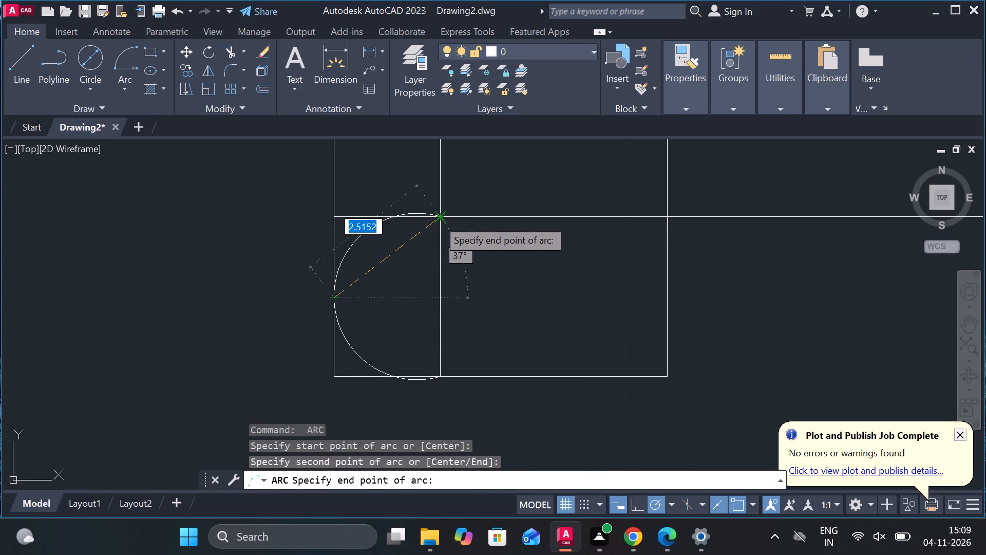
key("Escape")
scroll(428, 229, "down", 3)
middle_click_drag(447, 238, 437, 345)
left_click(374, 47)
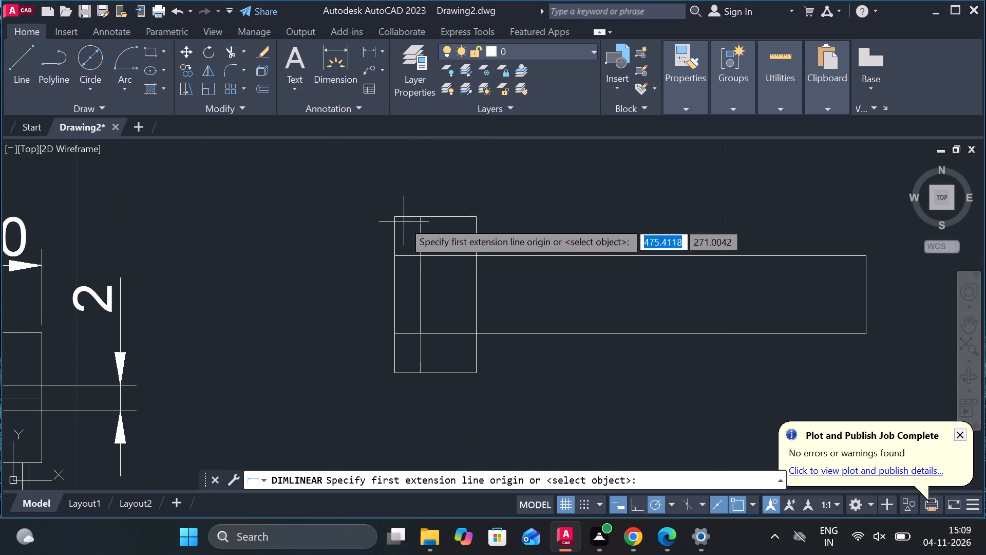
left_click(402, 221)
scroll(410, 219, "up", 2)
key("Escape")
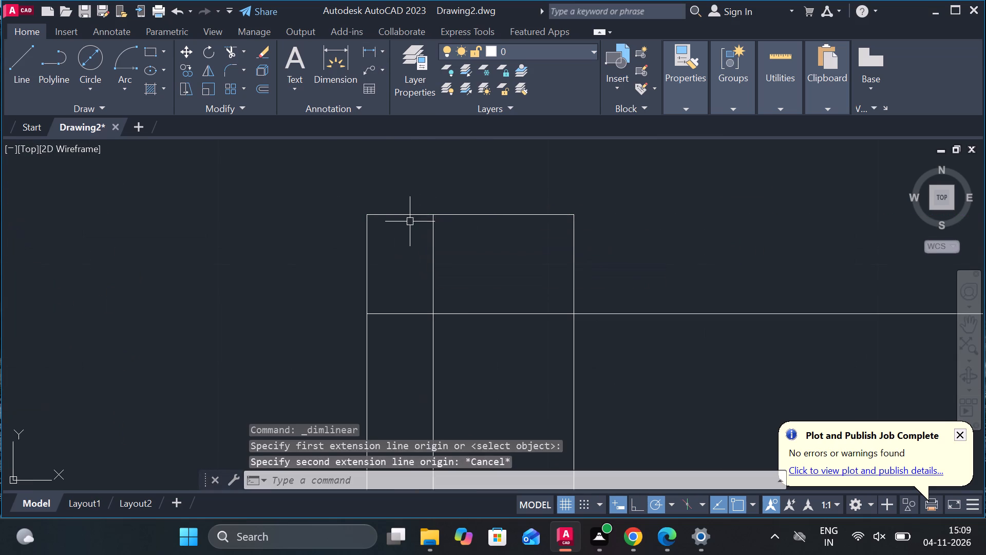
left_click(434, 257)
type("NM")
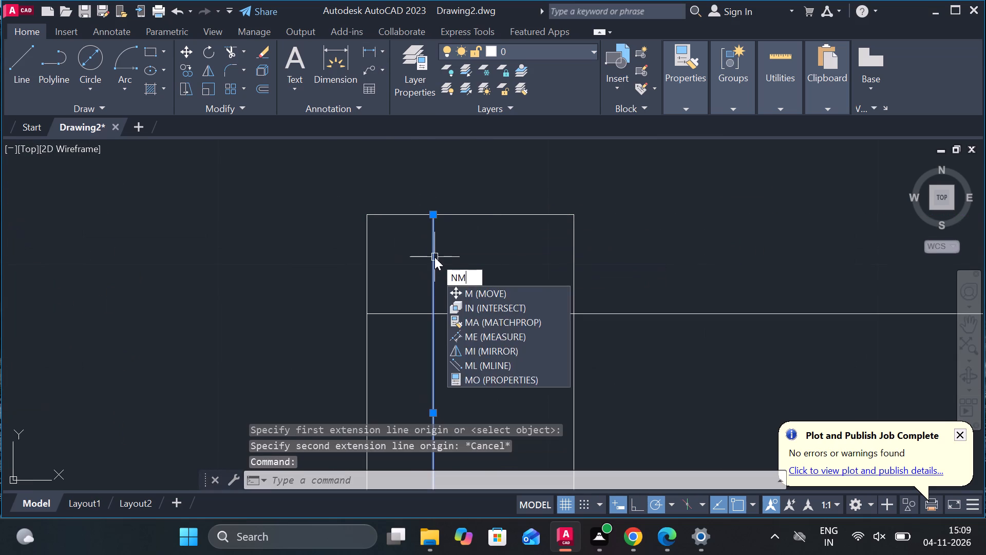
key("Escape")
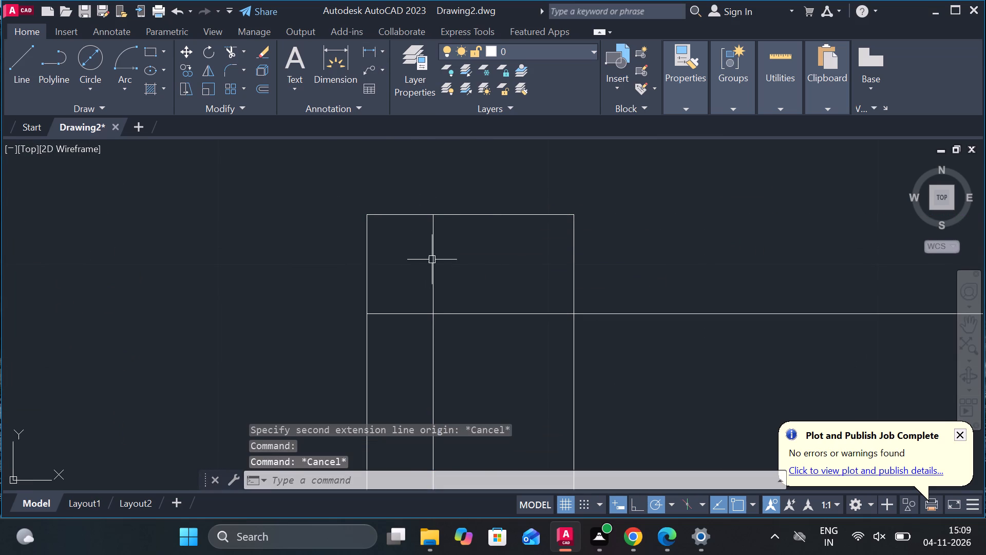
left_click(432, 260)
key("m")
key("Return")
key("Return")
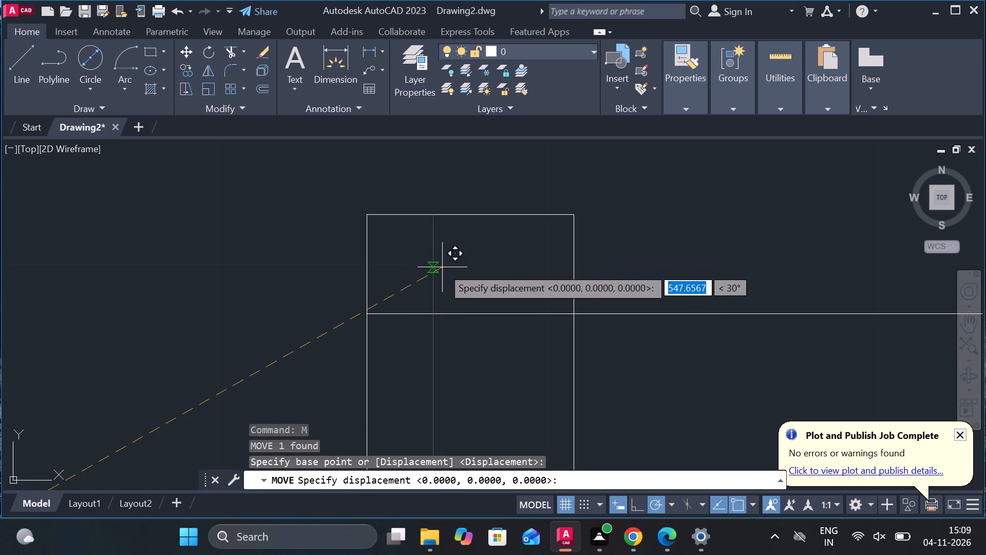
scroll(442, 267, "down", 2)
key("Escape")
Move the vertical line inside the screw head by 1 toward the head's outer end, away from the shank.
left_click(437, 302)
key("m")
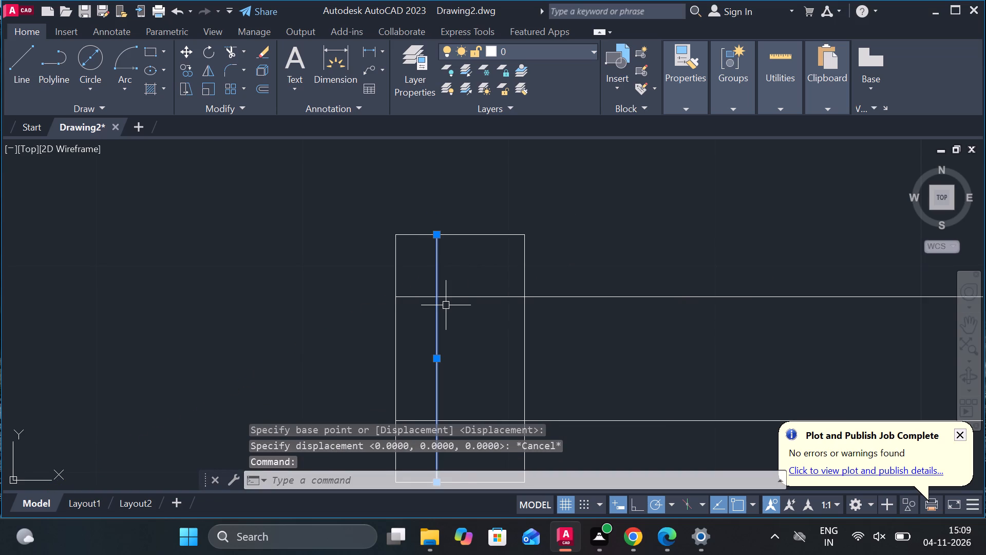
key("Return")
middle_click_drag(462, 360, 452, 320)
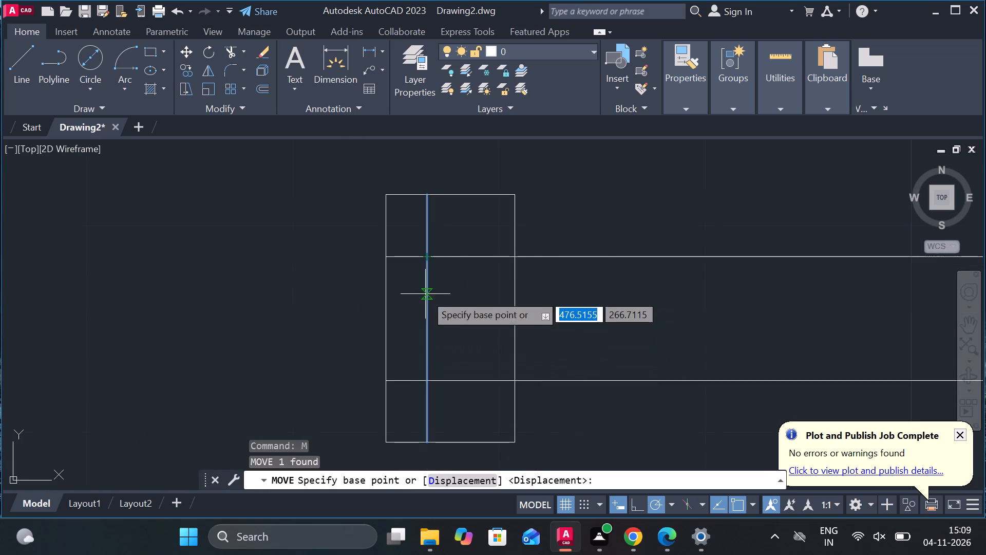
left_click(426, 320)
type("1")
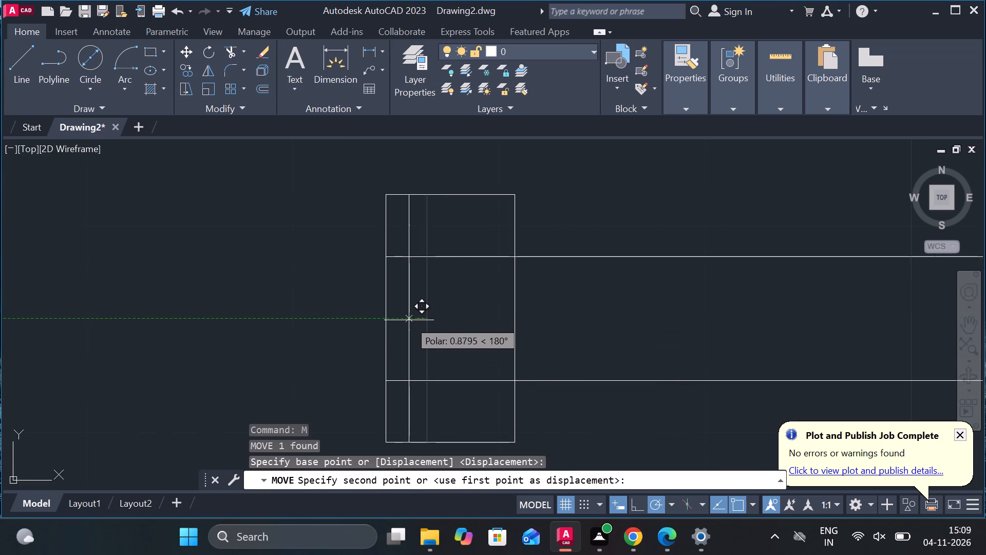
key("space")
middle_click_drag(443, 313, 468, 249)
scroll(454, 347, "up", 1)
key("Escape")
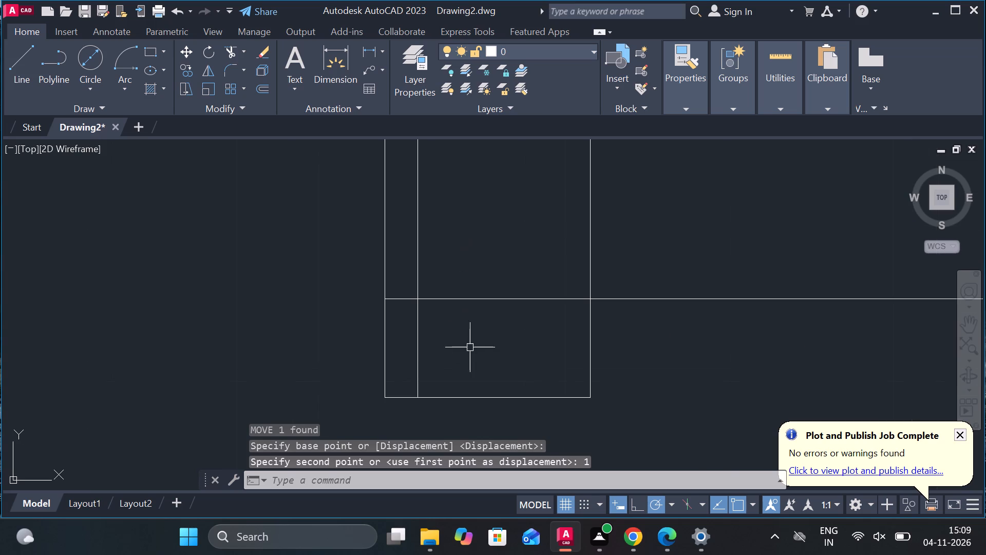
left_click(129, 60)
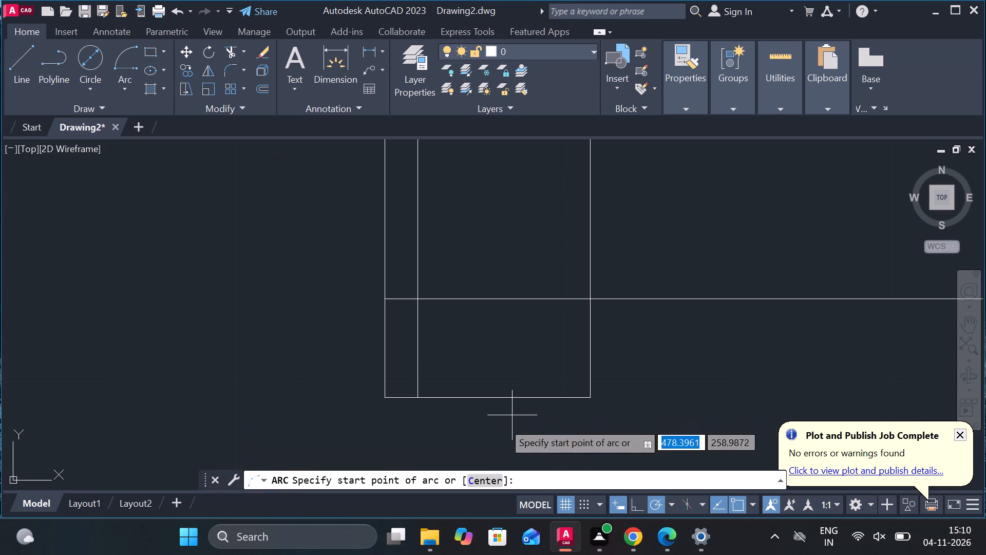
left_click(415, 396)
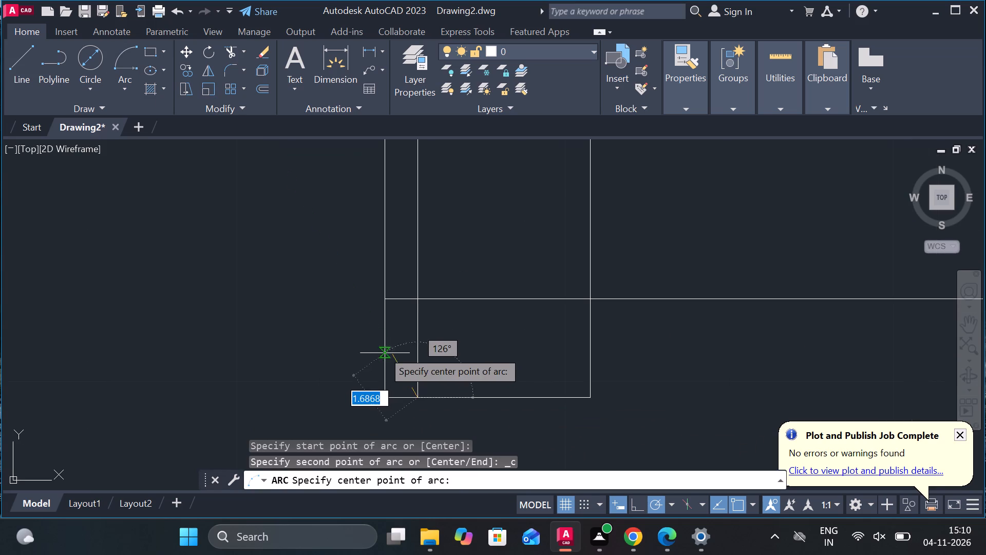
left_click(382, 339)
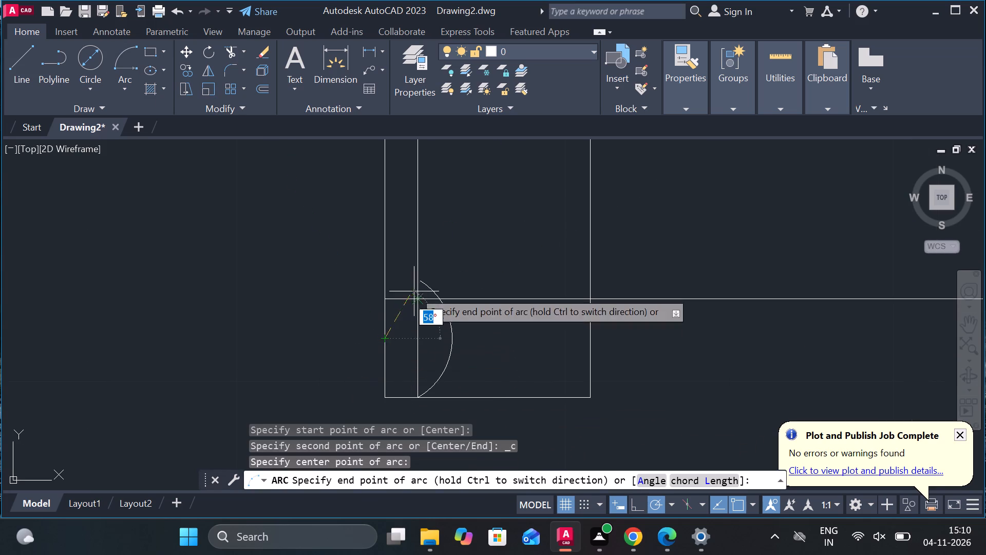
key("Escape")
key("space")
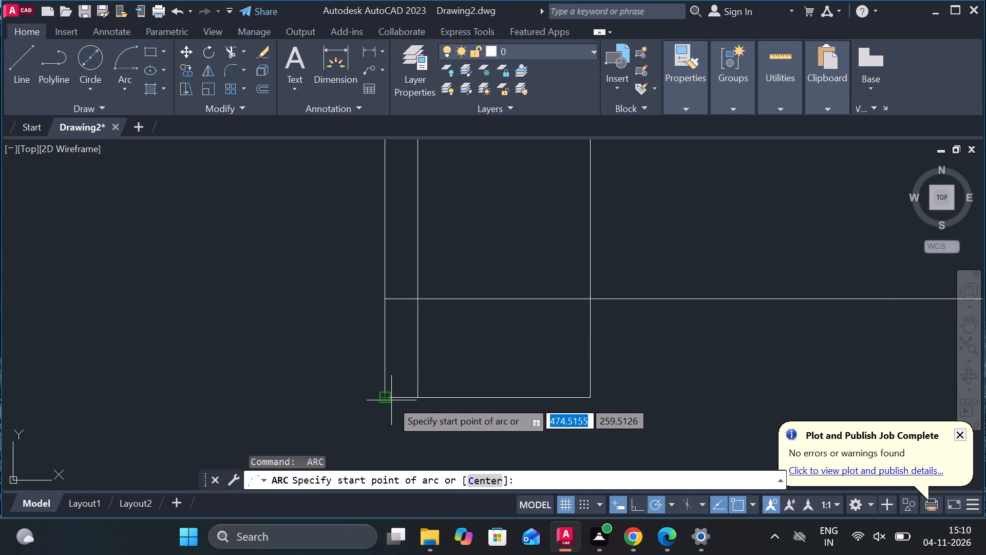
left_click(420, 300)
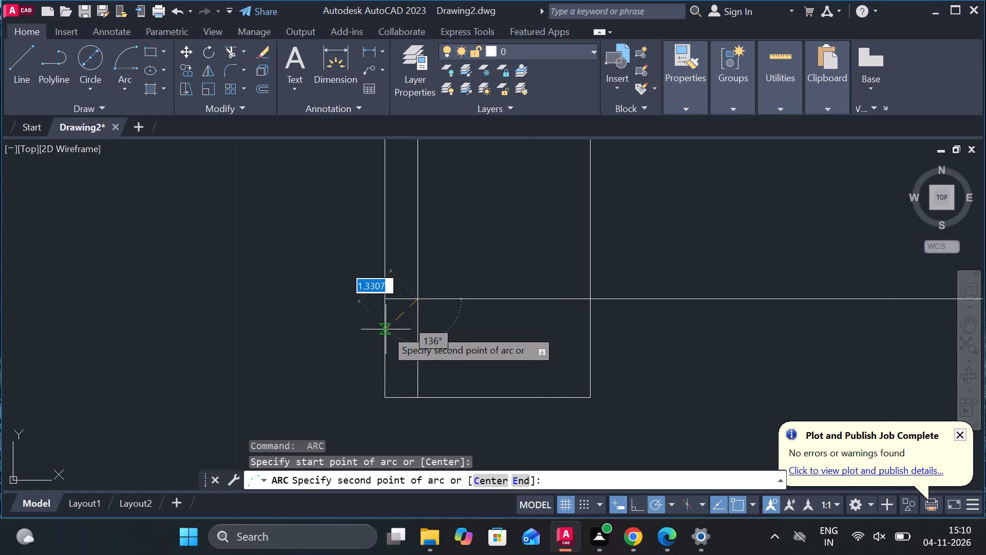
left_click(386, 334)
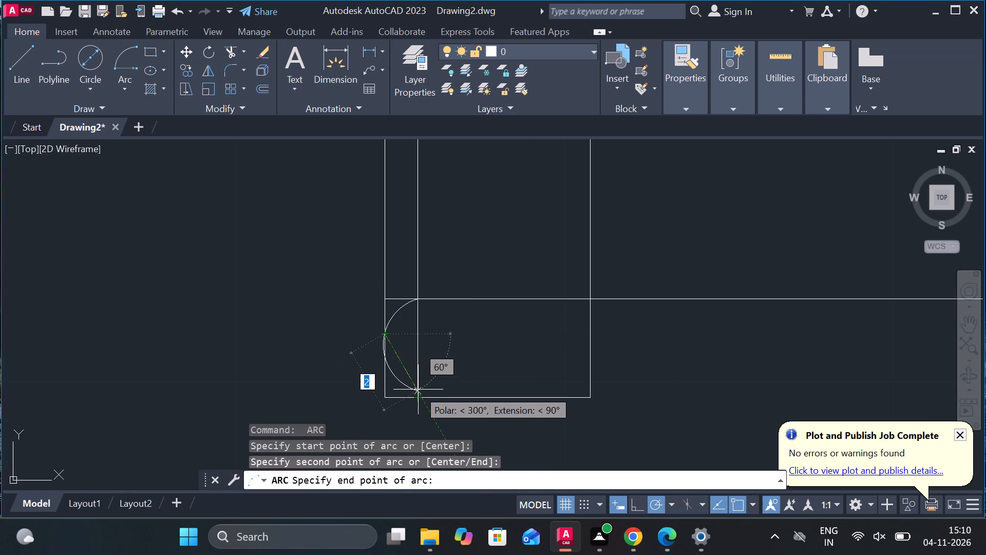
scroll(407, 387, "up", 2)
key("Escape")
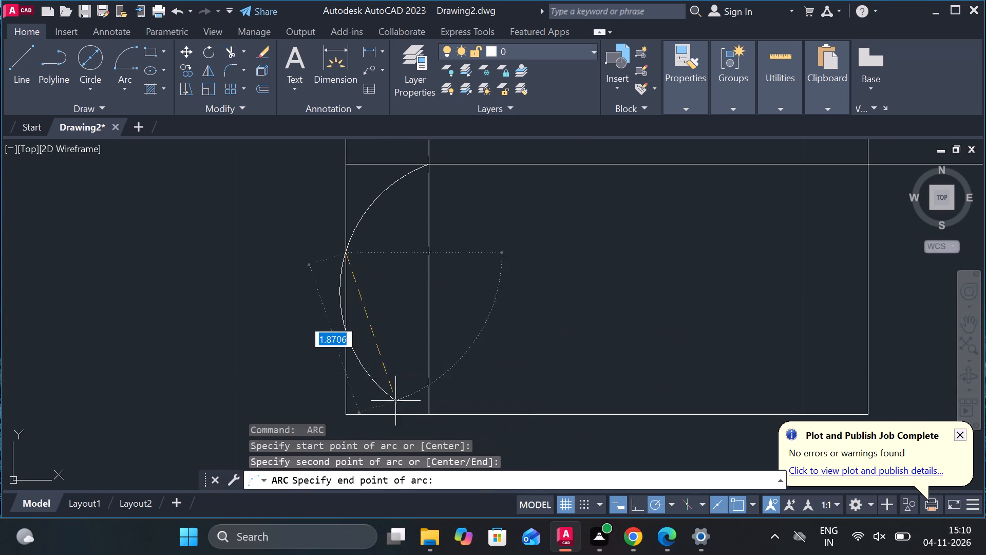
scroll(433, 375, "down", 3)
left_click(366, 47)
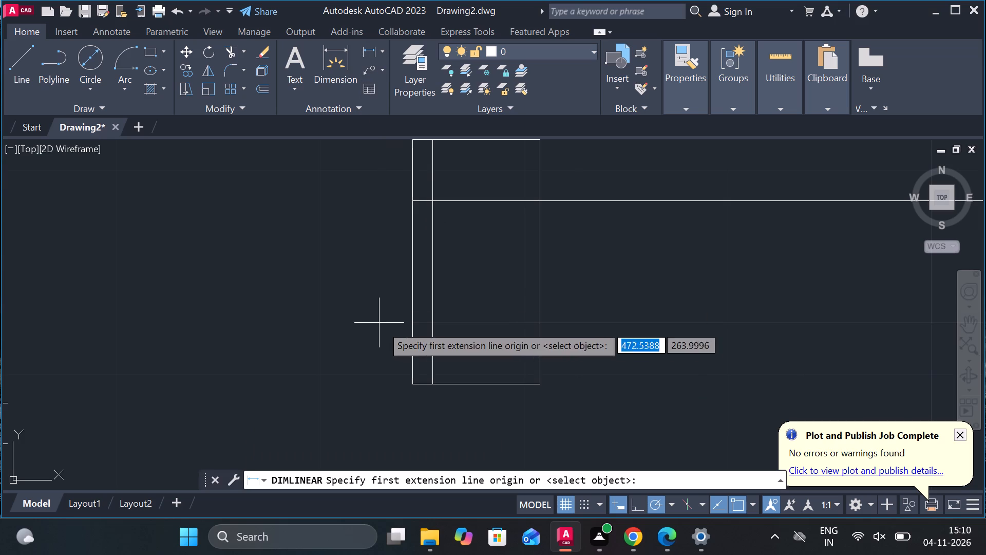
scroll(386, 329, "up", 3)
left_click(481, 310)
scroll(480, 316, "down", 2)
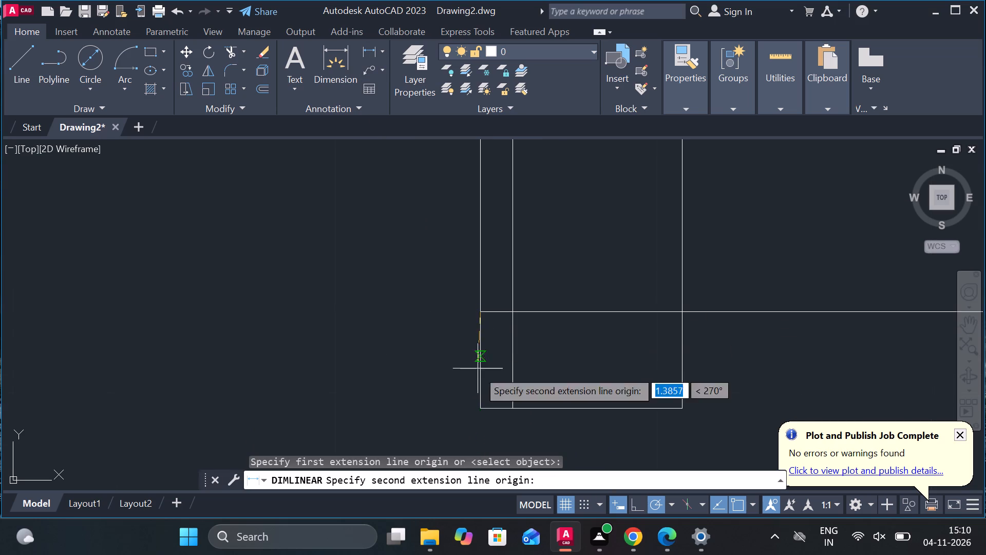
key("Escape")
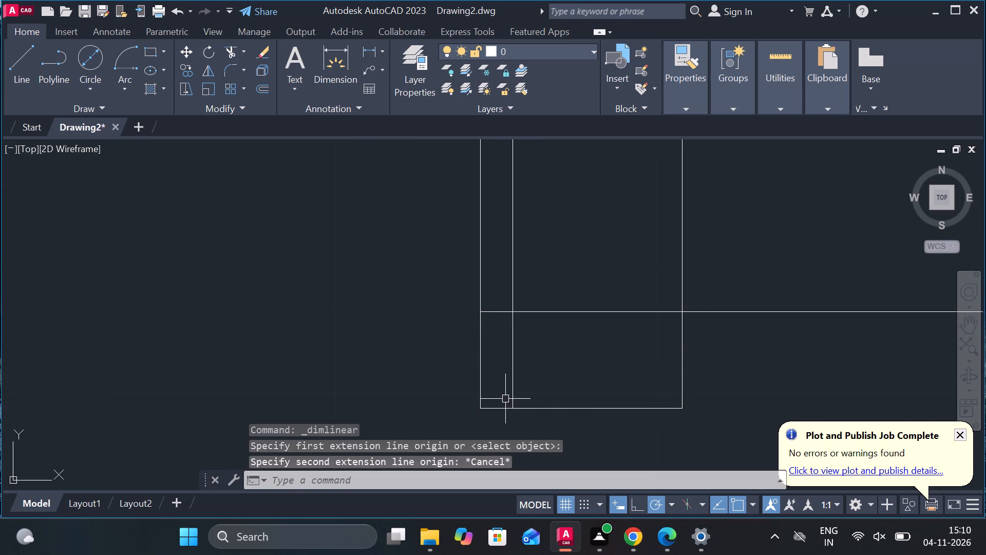
Draw a short horizontal line over the lower shank line, from the head's outer edge to the inner vertical line.
key("l")
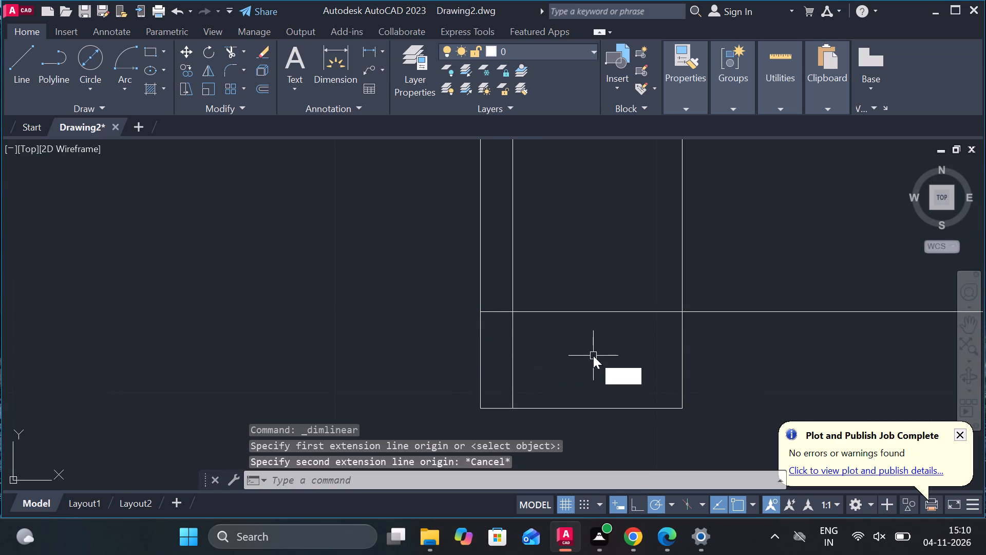
key("Return")
left_click(479, 312)
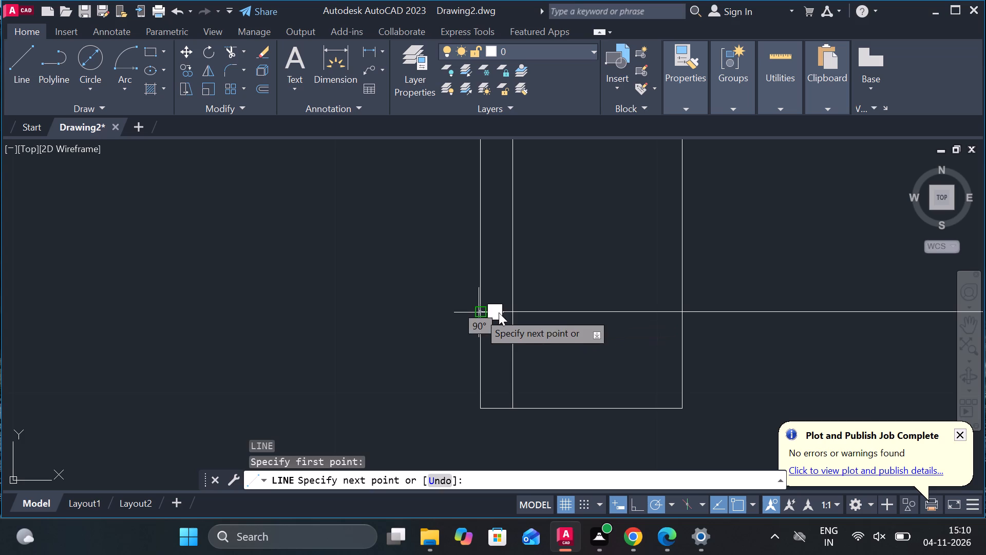
left_click(510, 311)
key("Escape")
Offset the short line over the lower shank line by 1.5 toward the head's lower edge.
left_click(497, 312)
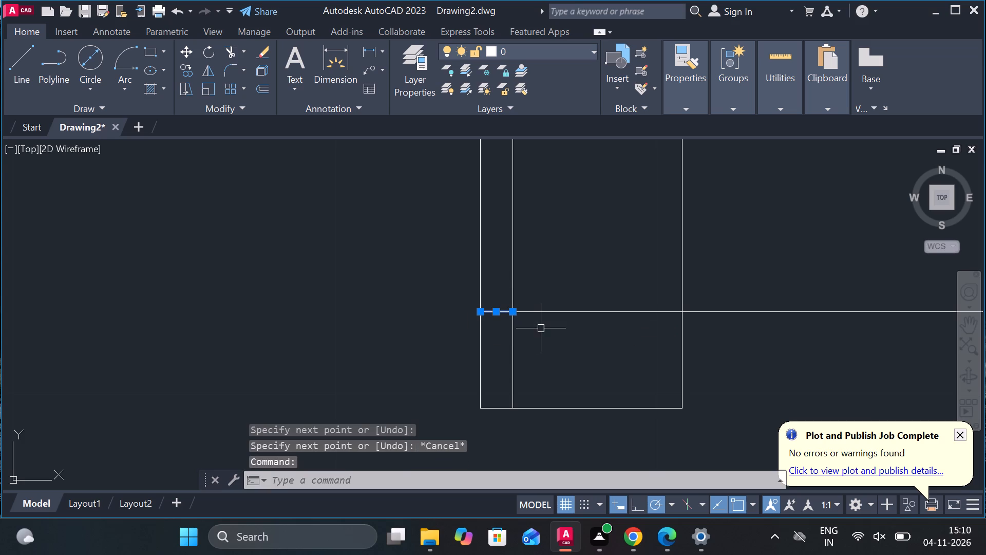
key("o")
key("Return")
key("Return")
type(".5")
key("BackSpace")
key("BackSpace")
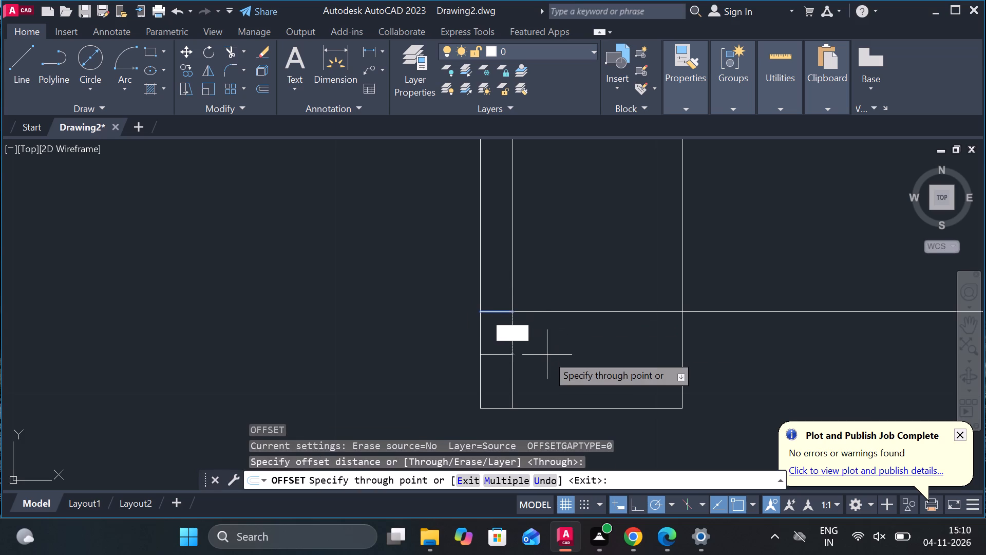
key("BackSpace")
type("1.")
key("5")
key("Return")
scroll(547, 350, "down", 1)
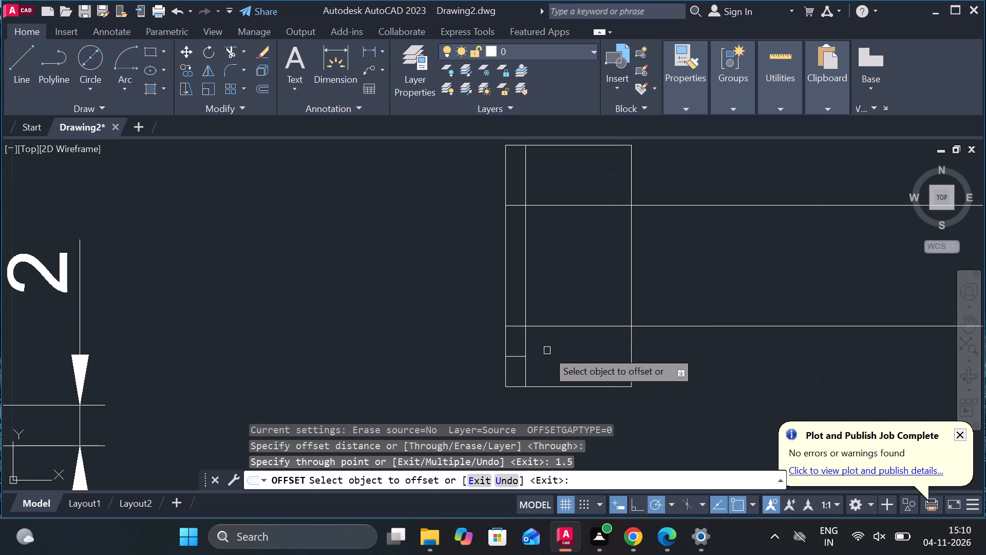
key("Escape")
Draw a short horizontal line over the upper shank line, from the head's outer edge to the inner vertical line.
scroll(557, 239, "up", 1)
middle_click_drag(536, 268, 537, 297)
key("l")
key("Return")
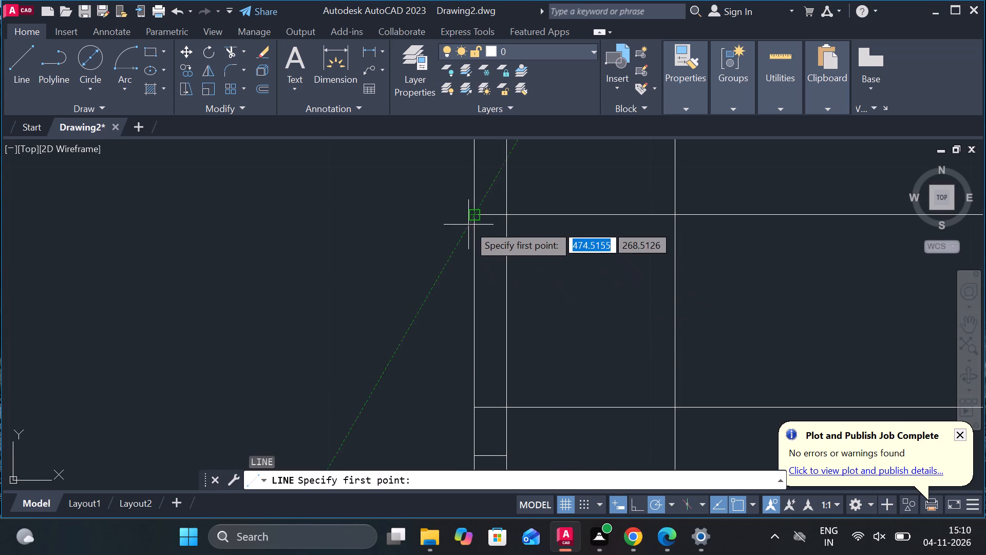
left_click(472, 220)
left_click(508, 215)
key("grave")
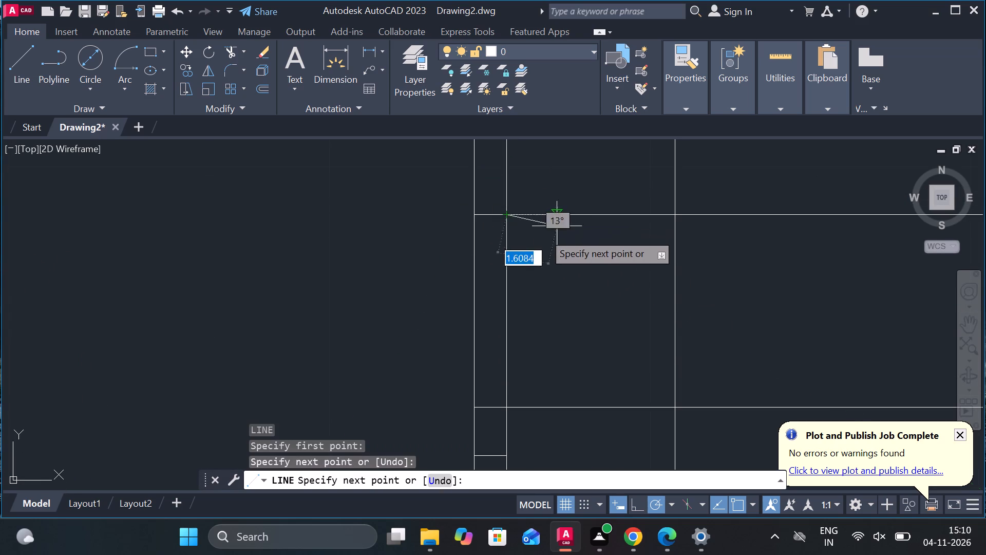
key("Escape")
Offset the short line over the upper shank line by 1.5 toward the head's upper edge.
left_click(497, 213)
key("o")
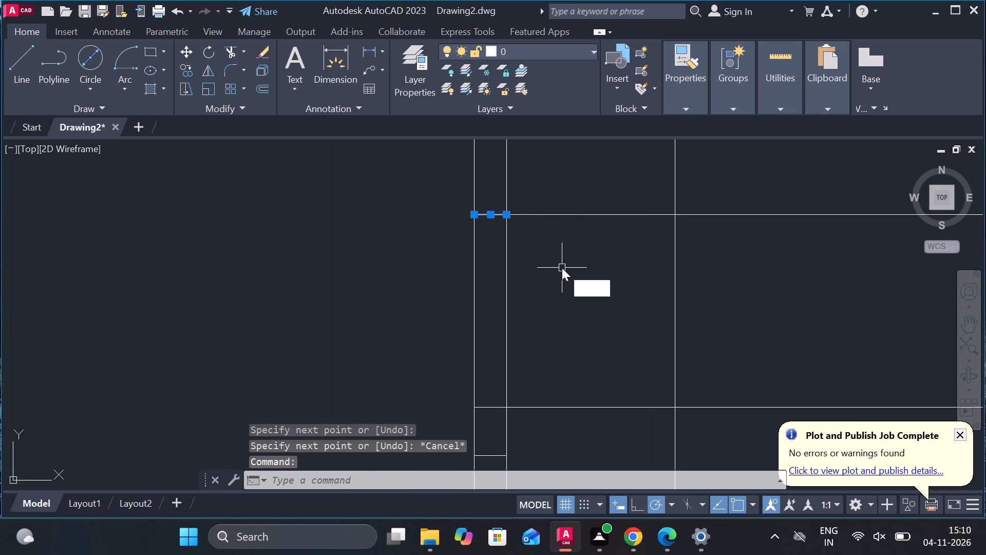
key("Return")
key("Return")
type("1.5")
key("Return")
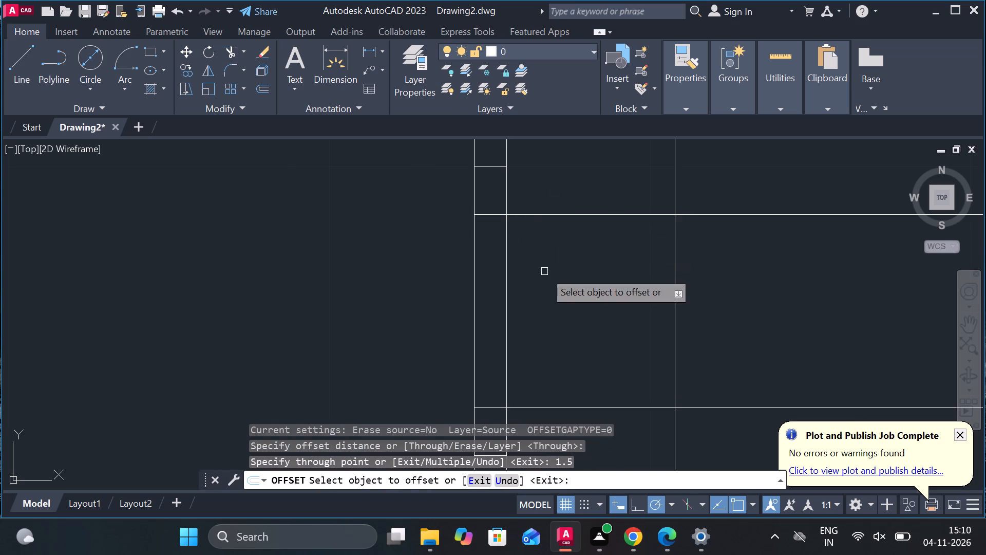
key("Escape")
Erase the two short lines lying over the upper and lower shank lines inside the head.
left_click(499, 222)
key("Escape")
left_click(494, 220)
left_click(494, 214)
scroll(506, 257, "down", 1)
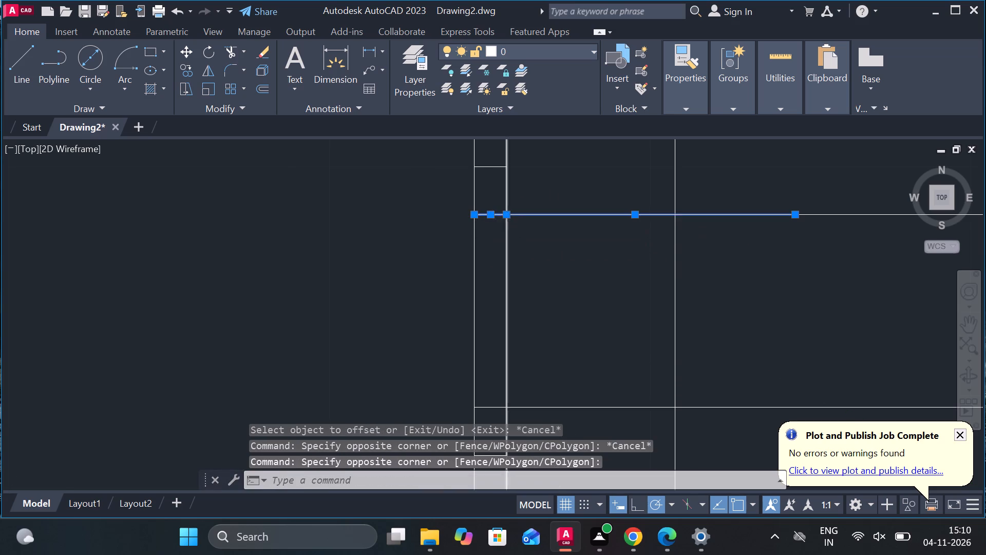
key("Escape")
left_click(495, 232)
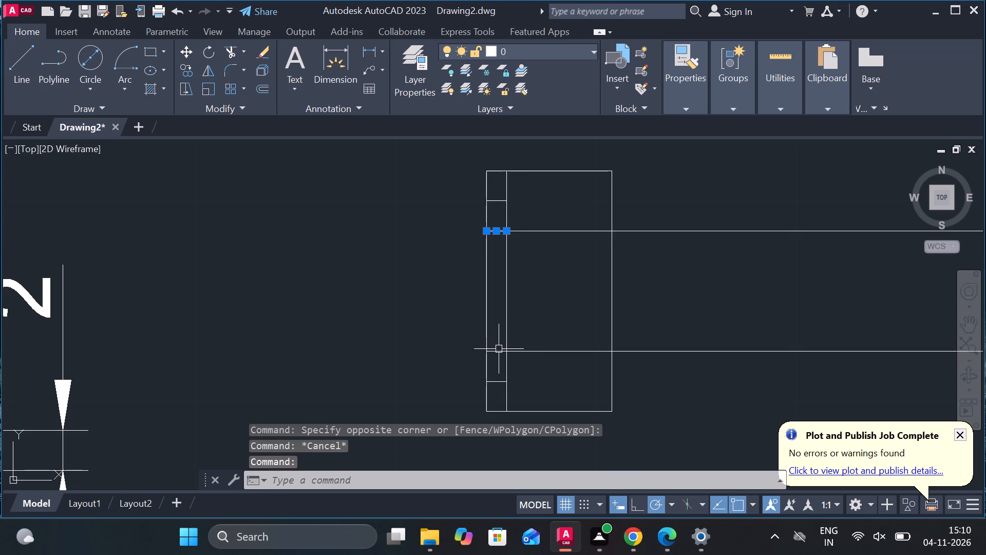
left_click(498, 353)
type("E")
key("space")
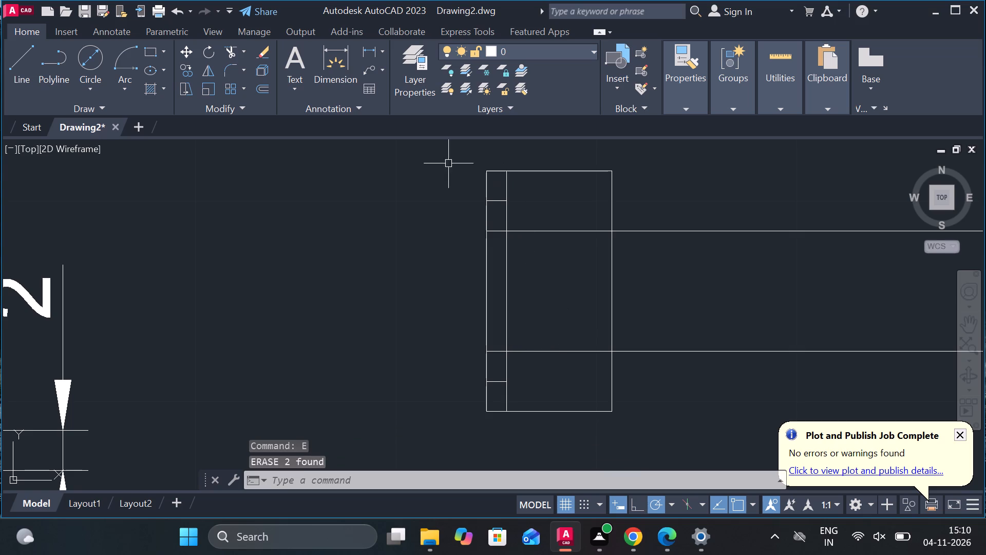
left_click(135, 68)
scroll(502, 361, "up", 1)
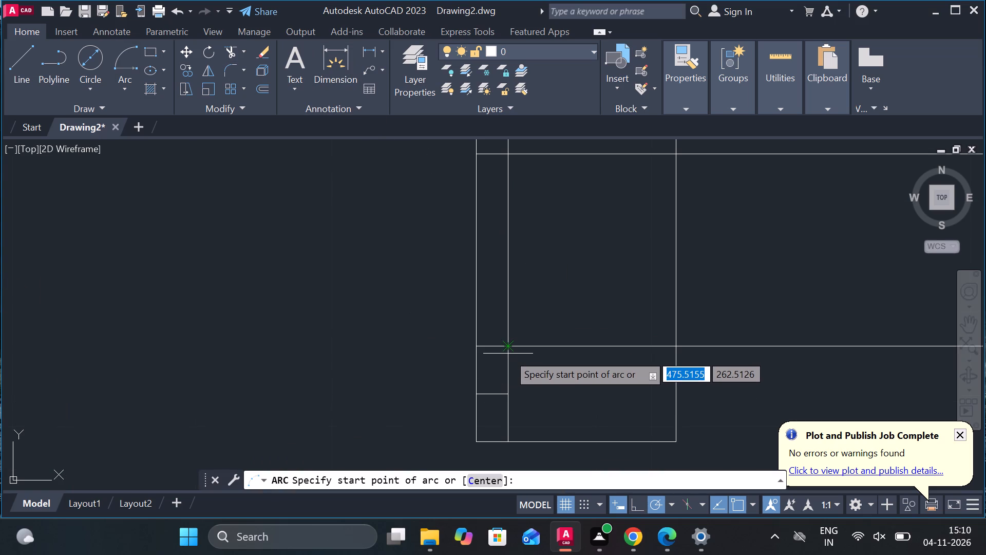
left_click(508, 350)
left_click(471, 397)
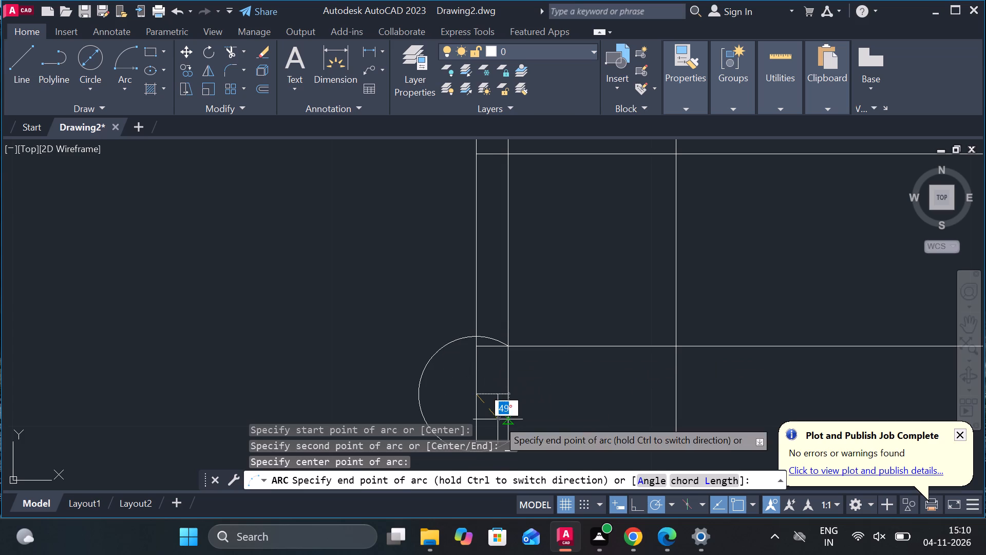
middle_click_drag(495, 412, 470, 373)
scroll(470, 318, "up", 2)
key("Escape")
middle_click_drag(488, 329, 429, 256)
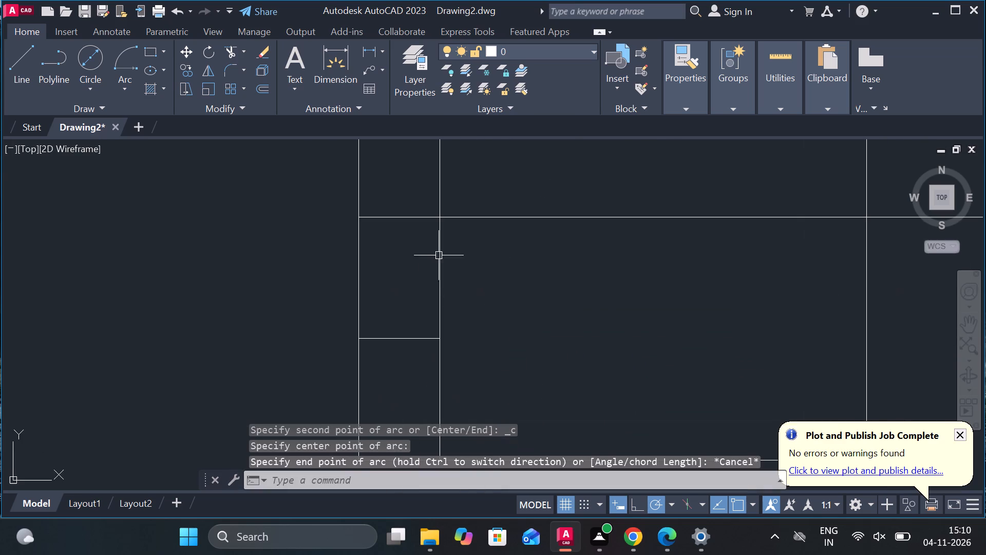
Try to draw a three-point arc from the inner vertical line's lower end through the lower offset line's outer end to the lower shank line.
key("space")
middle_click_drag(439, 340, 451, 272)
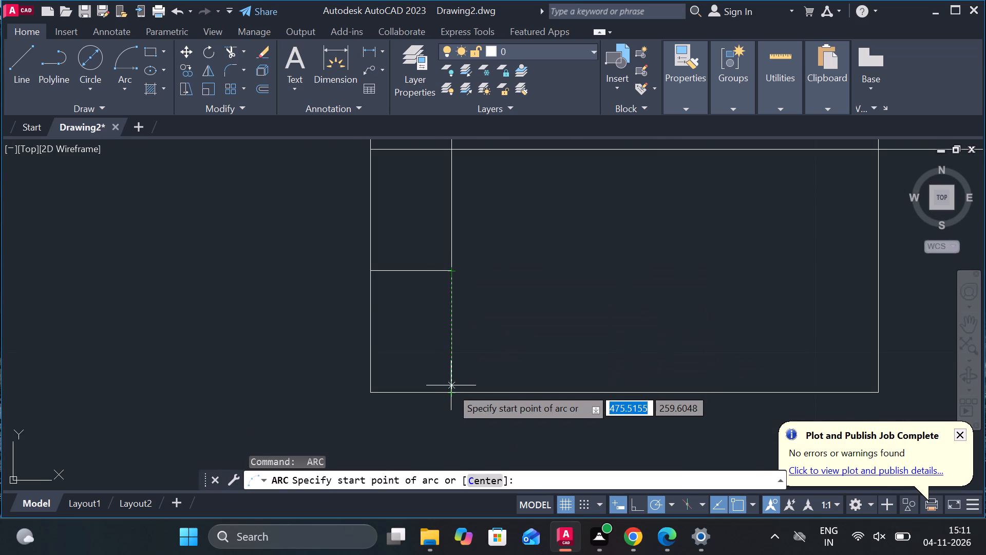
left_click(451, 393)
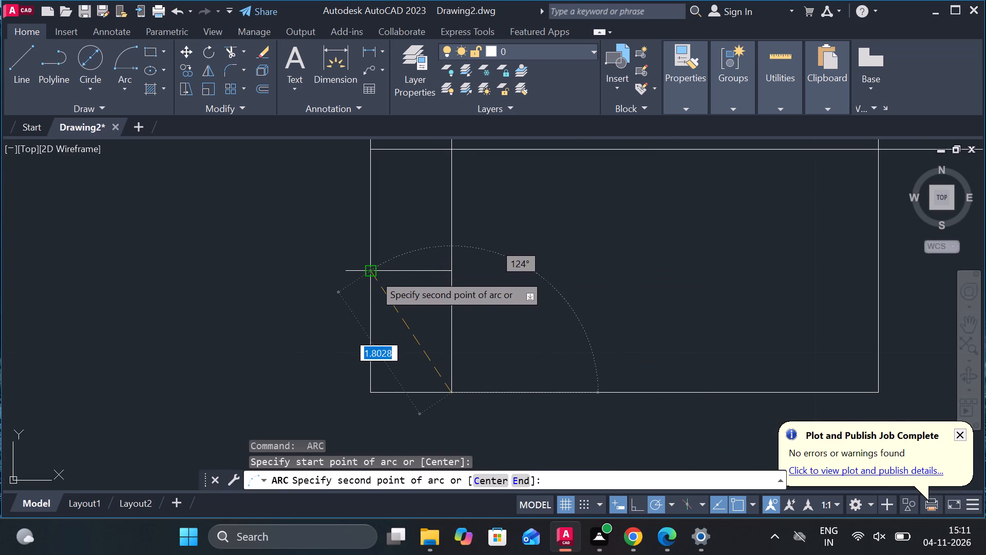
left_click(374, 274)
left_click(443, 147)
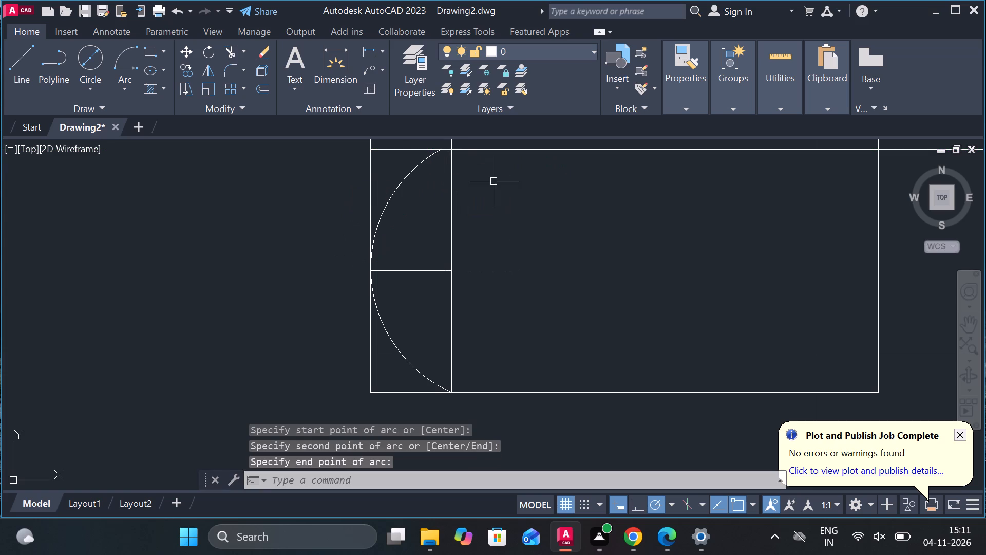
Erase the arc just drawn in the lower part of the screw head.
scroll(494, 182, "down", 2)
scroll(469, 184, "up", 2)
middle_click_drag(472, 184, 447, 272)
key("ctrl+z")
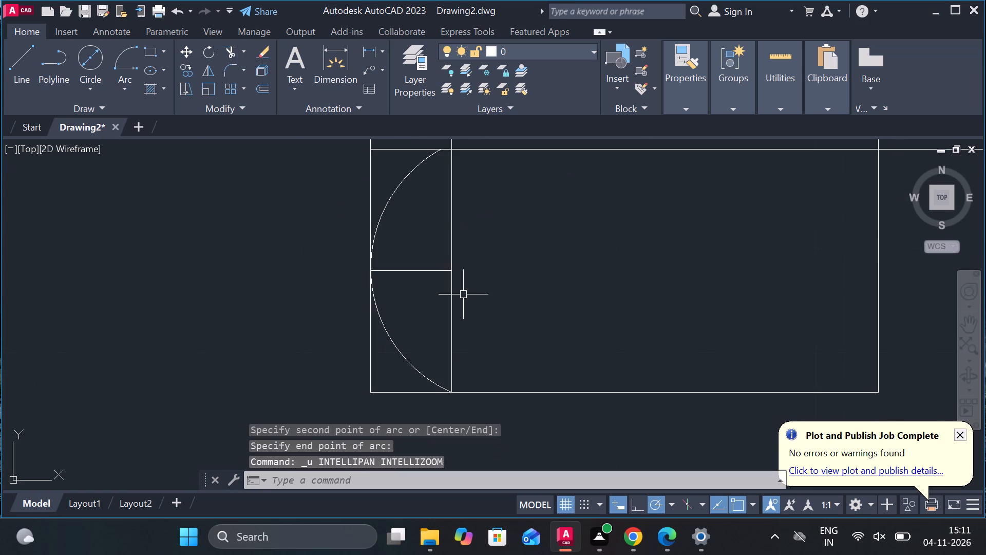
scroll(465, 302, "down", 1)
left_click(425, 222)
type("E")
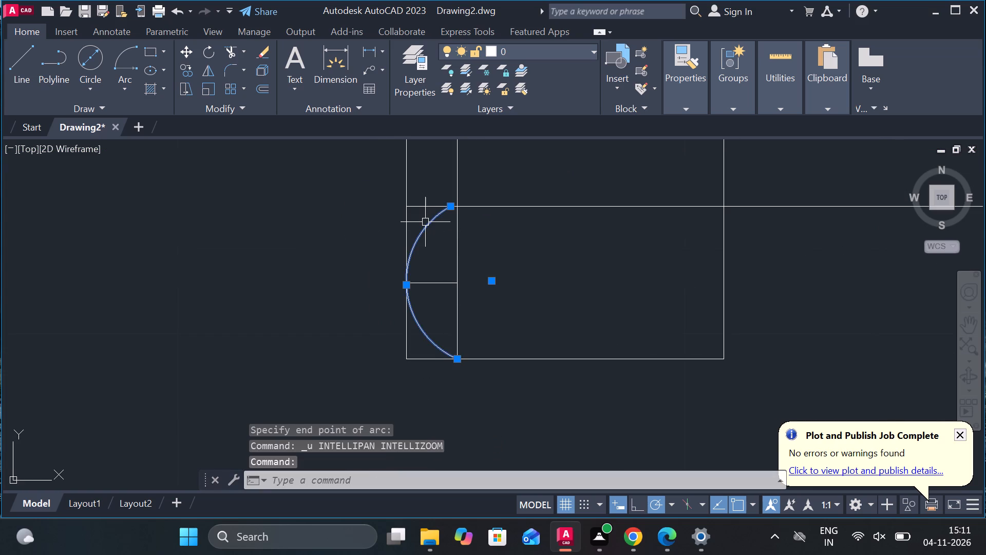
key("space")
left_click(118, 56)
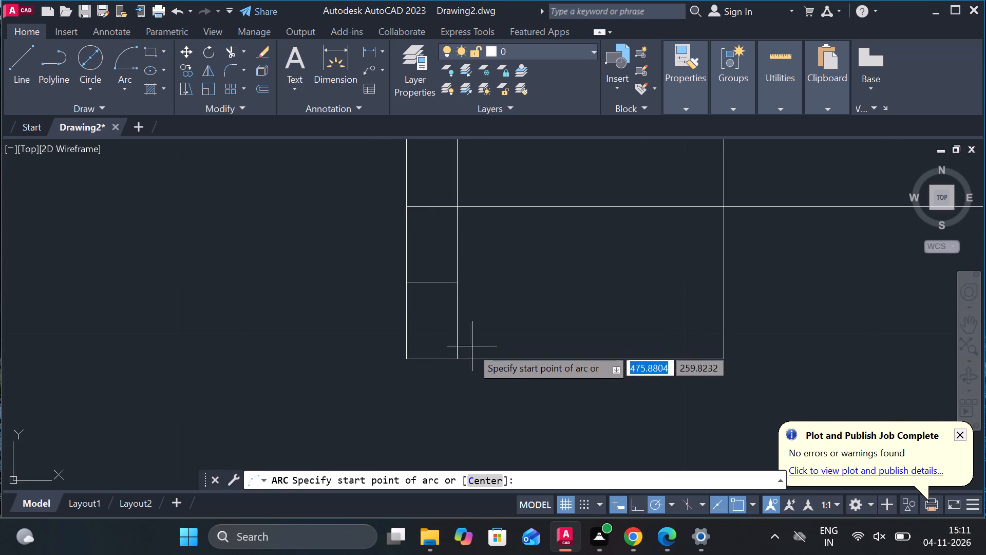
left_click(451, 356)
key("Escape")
Draw a three-point arc from the inner line's lower end through the lower offset line's outer end to the inner line's lower shank intersection.
key("space")
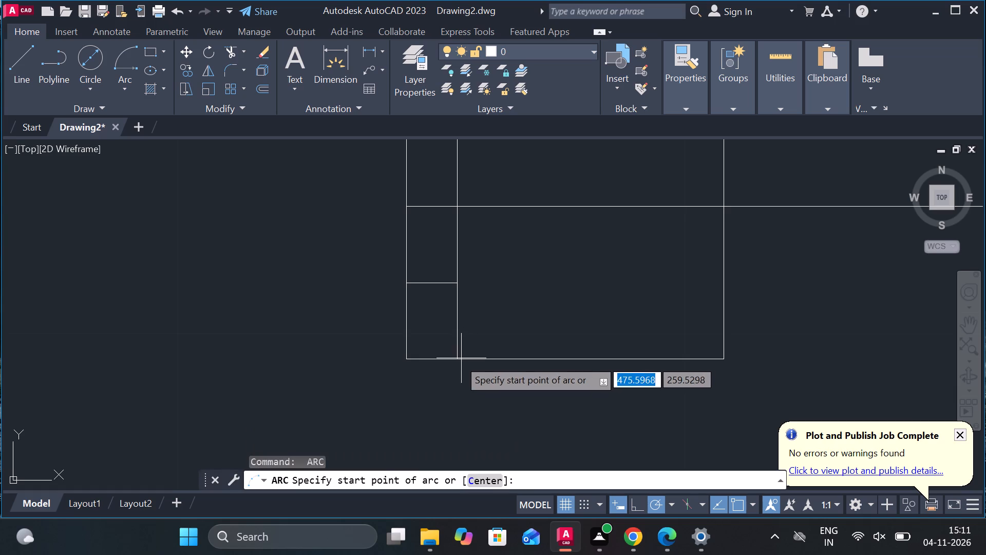
left_click(458, 361)
left_click(407, 283)
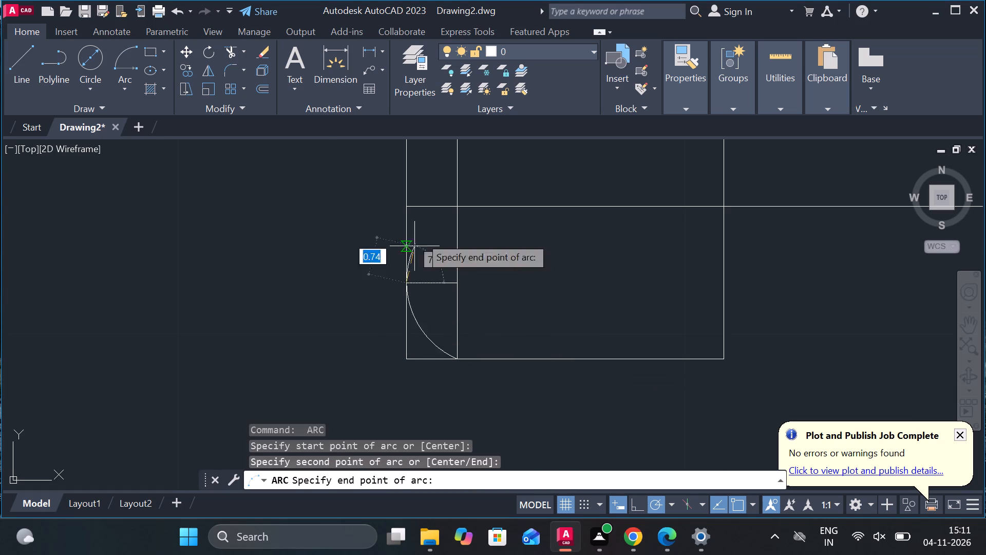
left_click(459, 207)
Draw a three-point arc along the inner vertical line between the two shank lines, touching the head's outer edge midway.
middle_click_drag(516, 194, 528, 328)
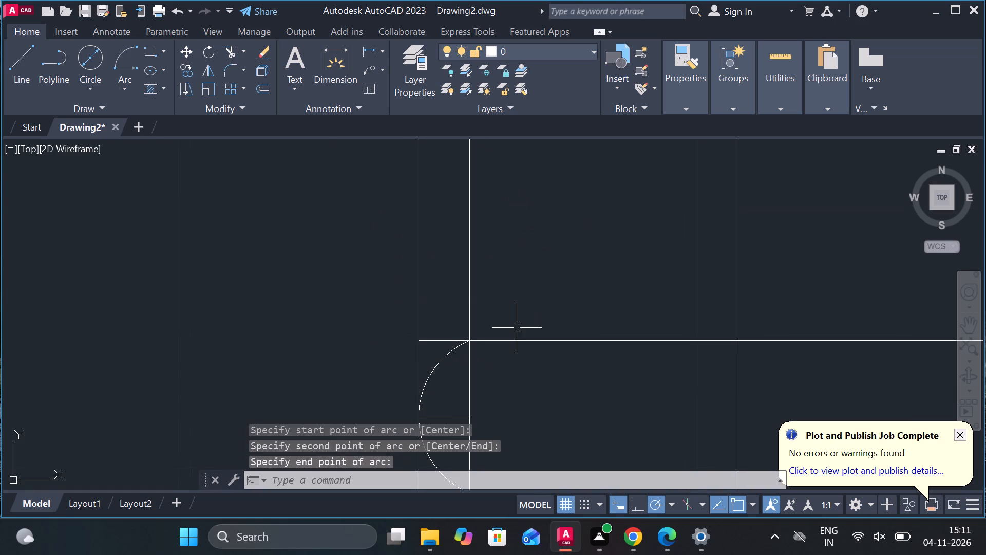
key("space")
left_click(471, 344)
scroll(471, 334, "down", 2)
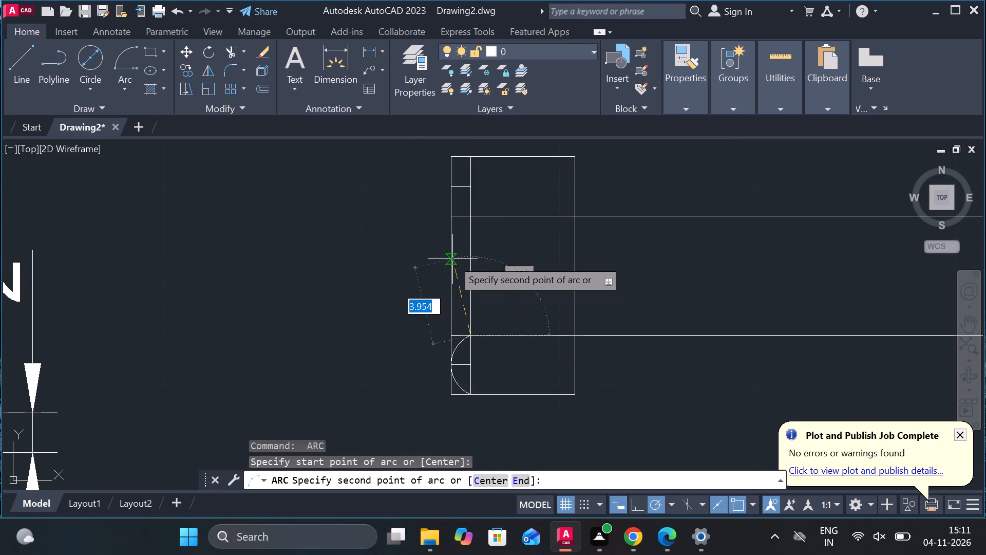
left_click(446, 273)
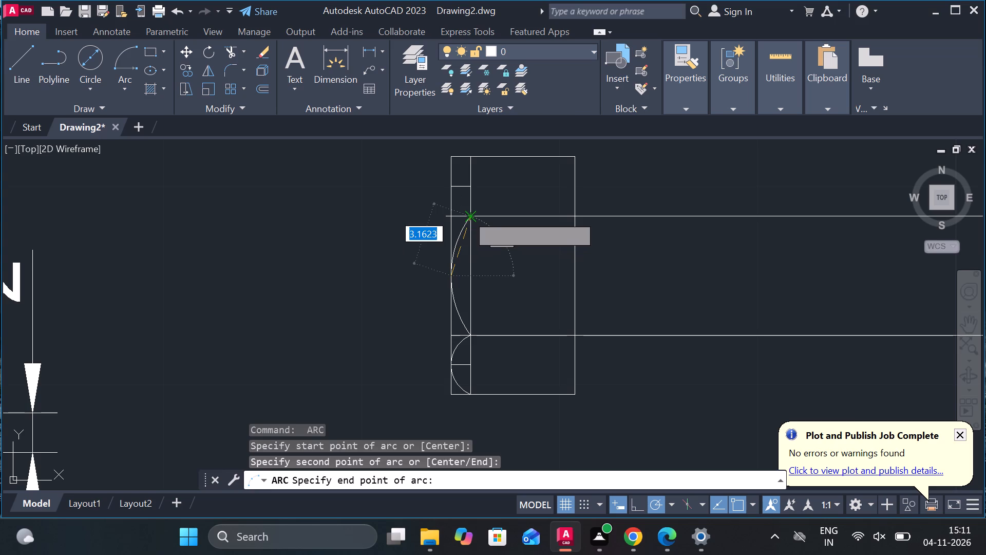
left_click(467, 214)
Draw a three-point arc from the inner line's upper shank intersection through the upper offset line's outer end to the inner line's upper end.
scroll(491, 200, "up", 1)
key("space")
left_click(458, 230)
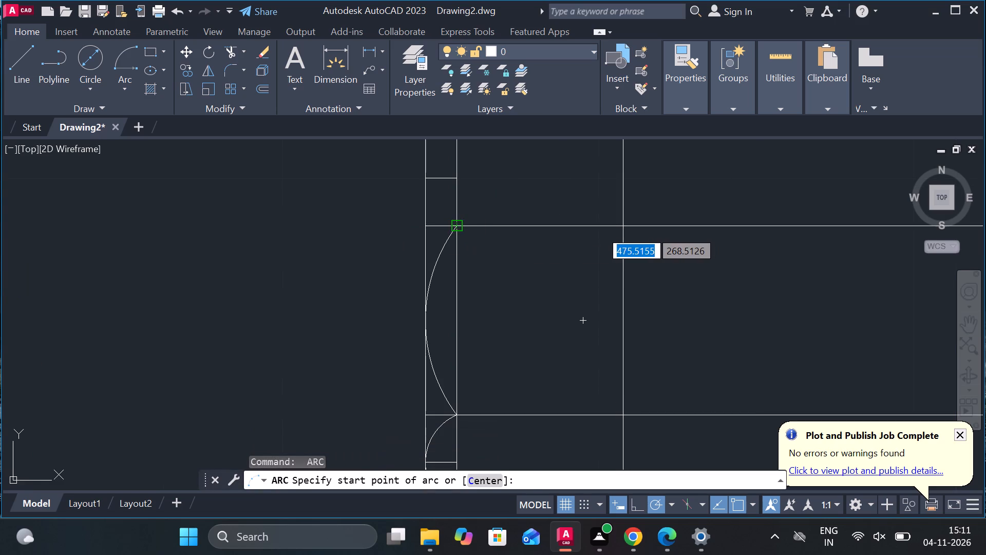
middle_click_drag(461, 230, 477, 308)
left_click(441, 253)
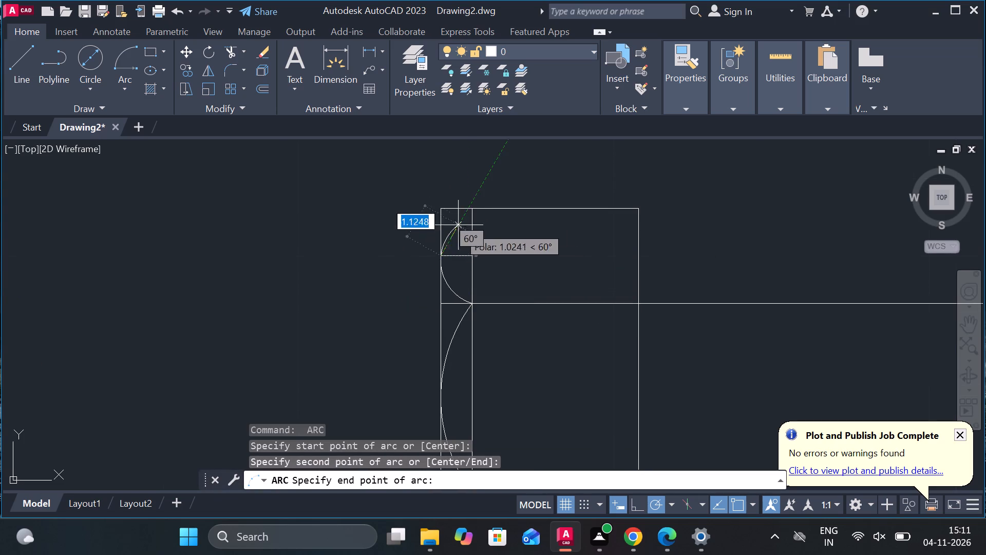
left_click(473, 210)
key("Escape")
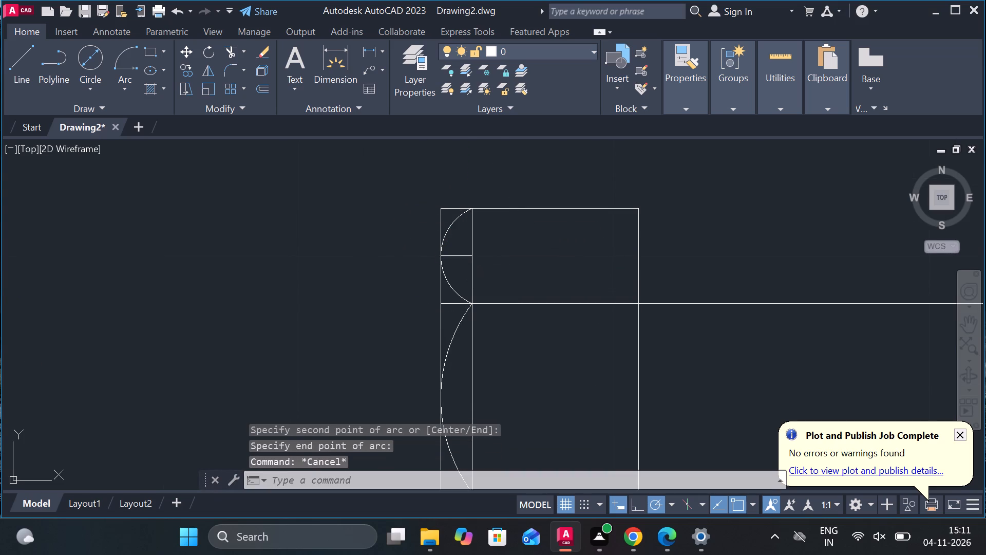
Erase the two short offset guide lines inside the upper and lower arcs.
left_click(463, 252)
scroll(465, 252, "down", 1)
type("E")
key("space")
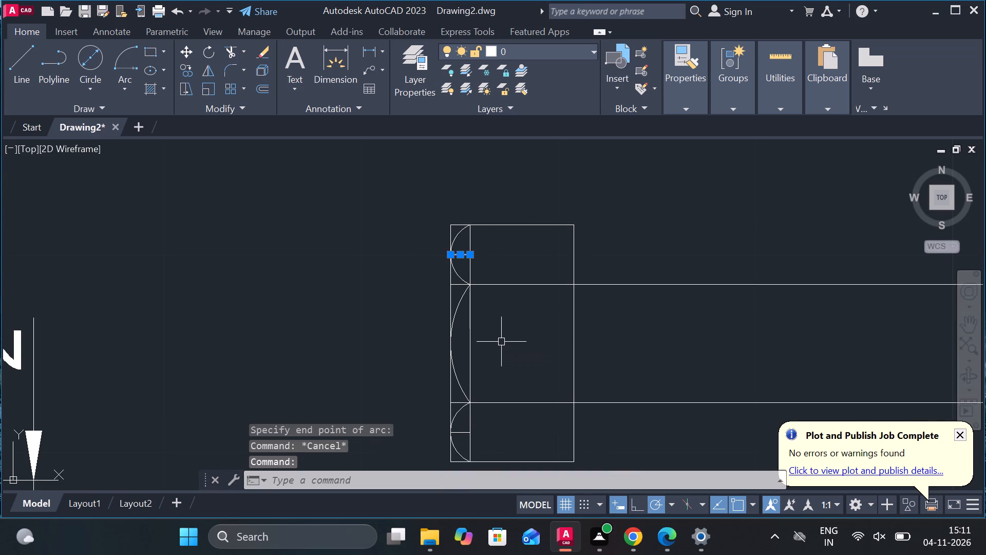
middle_click_drag(488, 342, 474, 308)
left_click(446, 401)
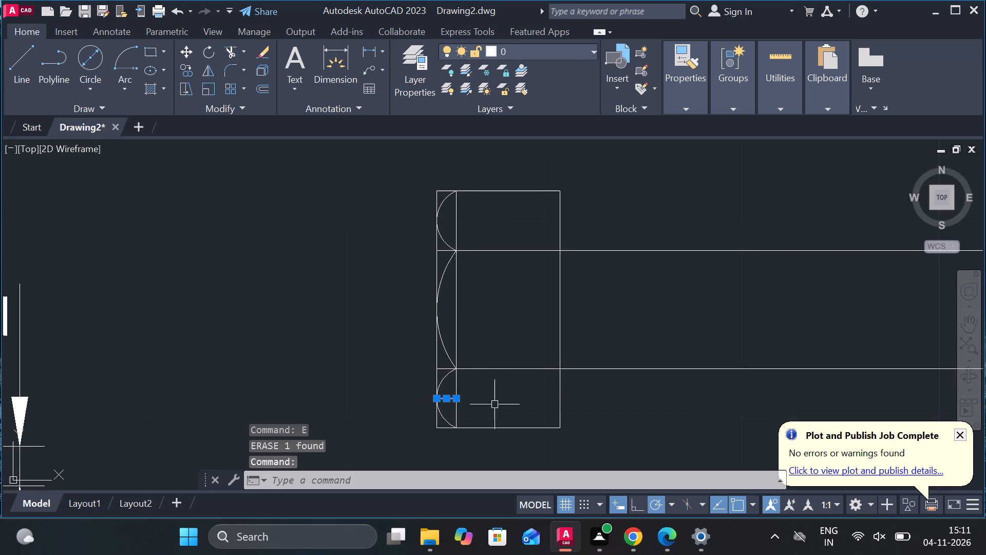
key("e")
key("space")
Trim the head's corner stubs and the shank-line ends that project beyond the three rounded arcs.
type("TR")
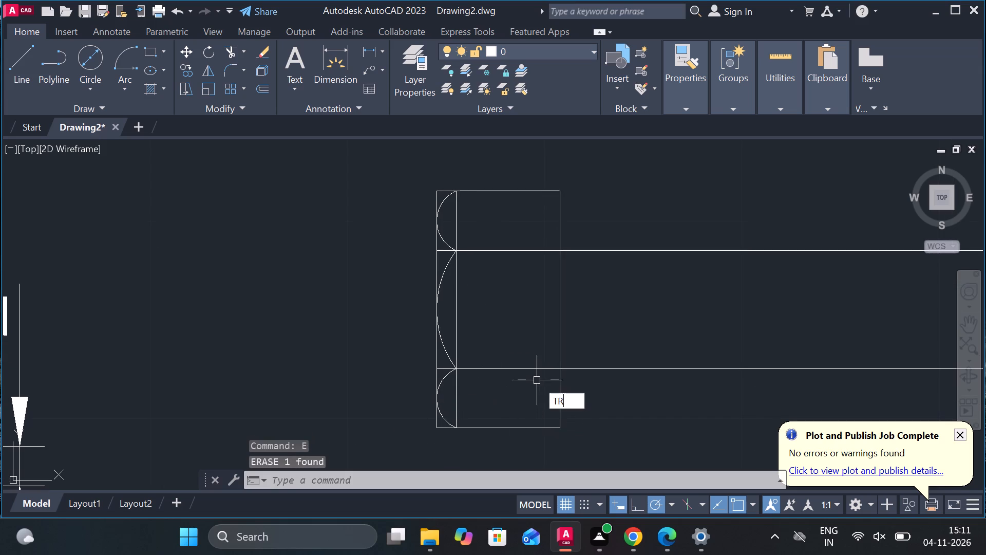
key("space")
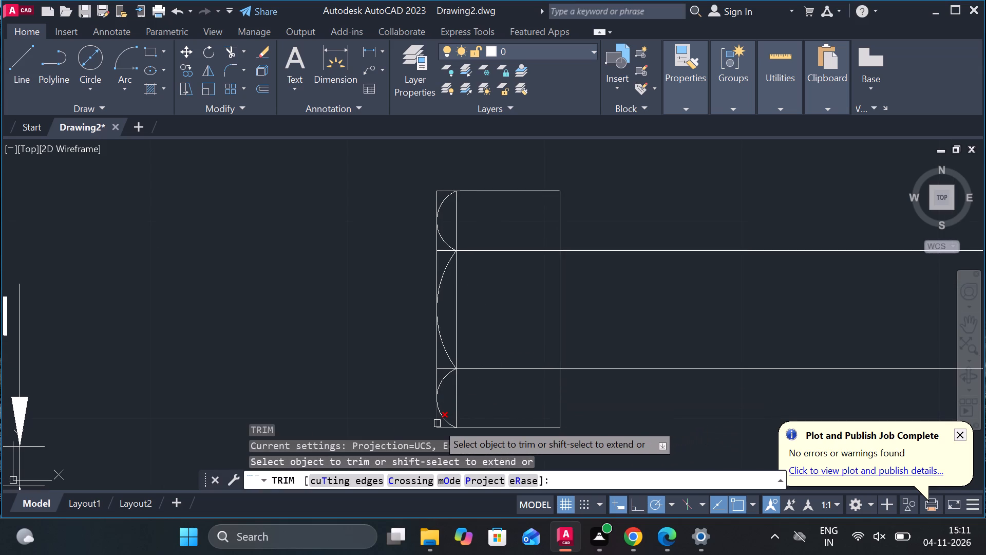
left_click(437, 423)
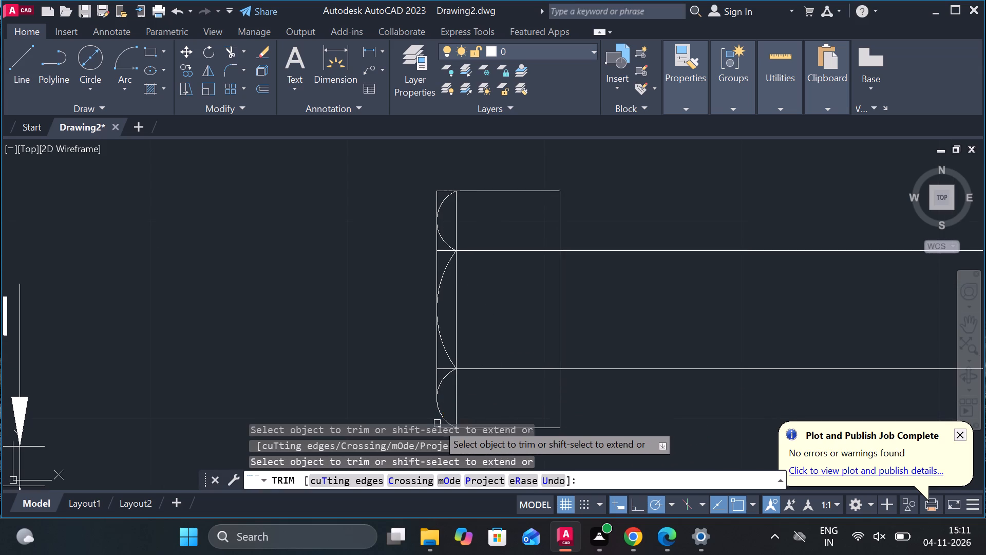
left_click(438, 369)
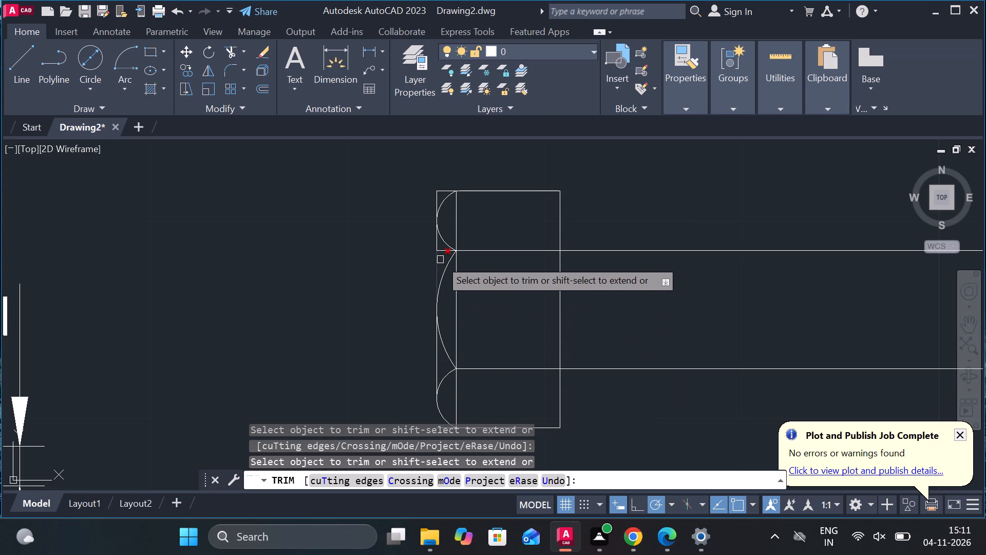
left_click(443, 251)
left_click(441, 192)
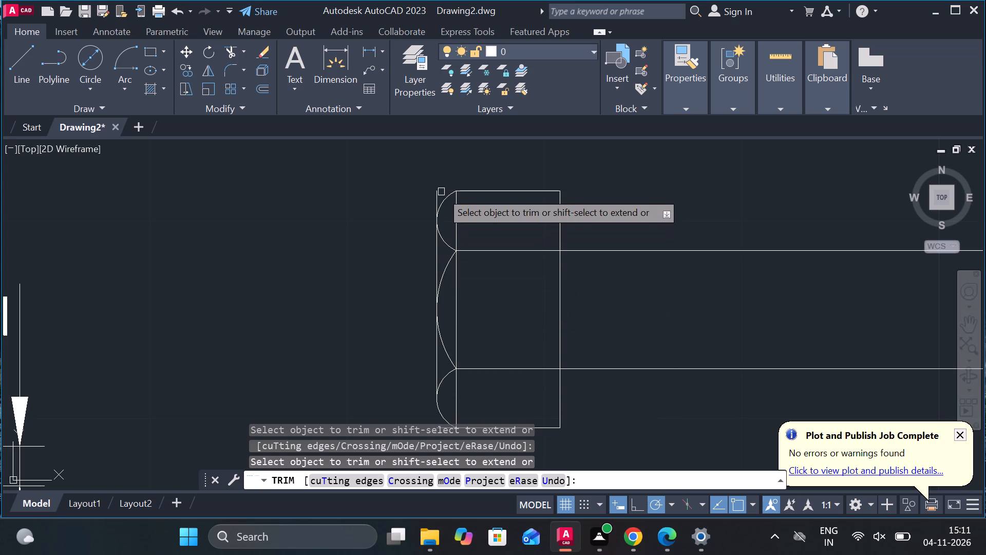
left_click(434, 193)
scroll(434, 193, "down", 2)
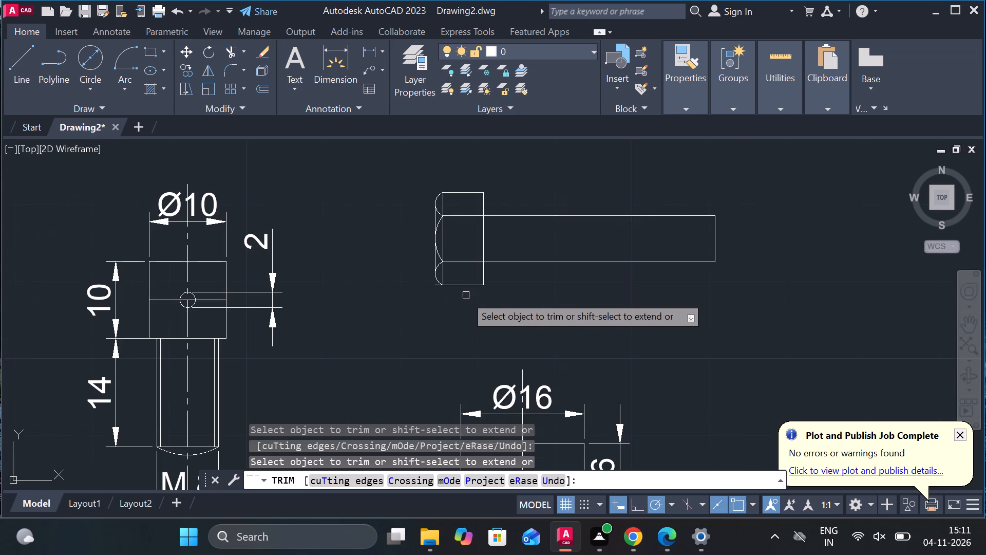
scroll(428, 302, "up", 3)
left_click(459, 237)
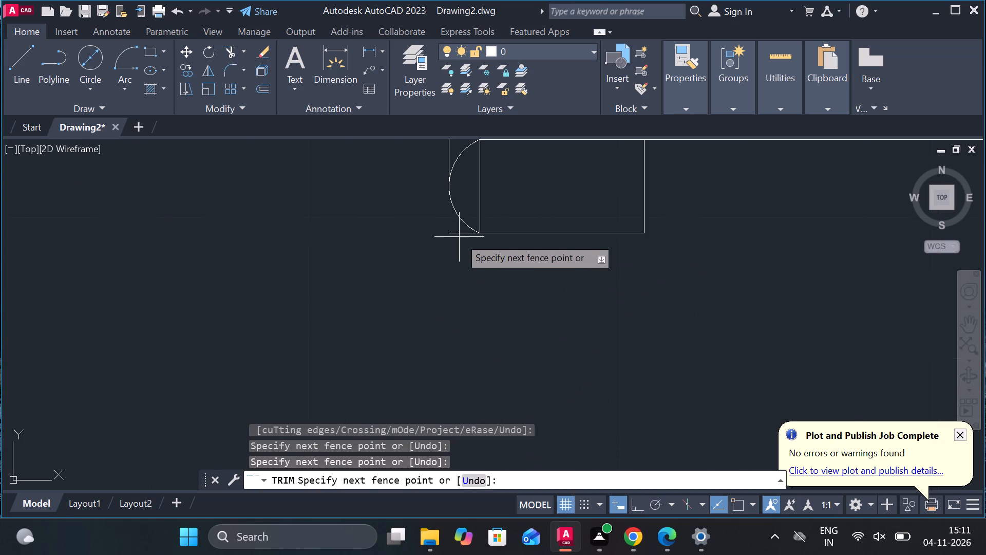
left_click(454, 231)
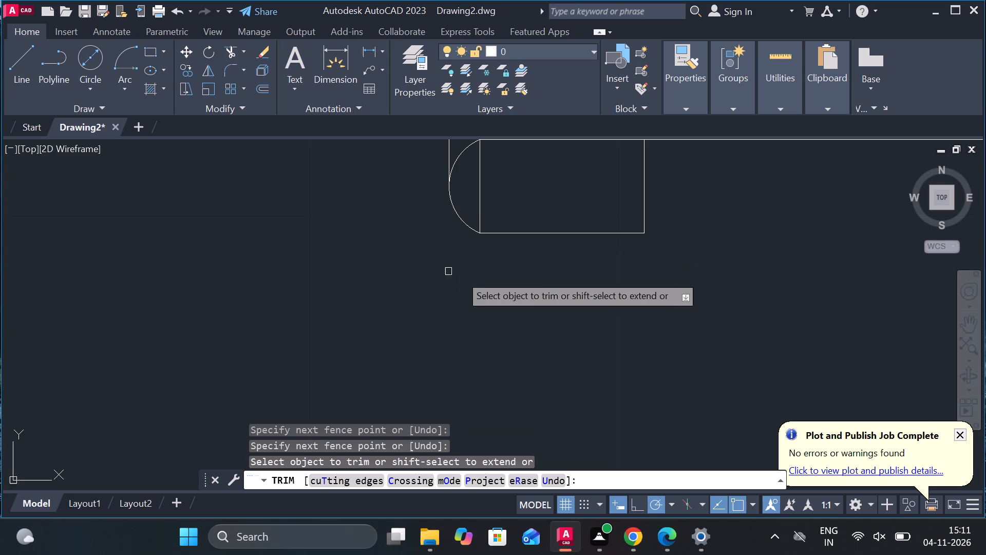
scroll(498, 291, "down", 2)
middle_click_drag(599, 273, 551, 275)
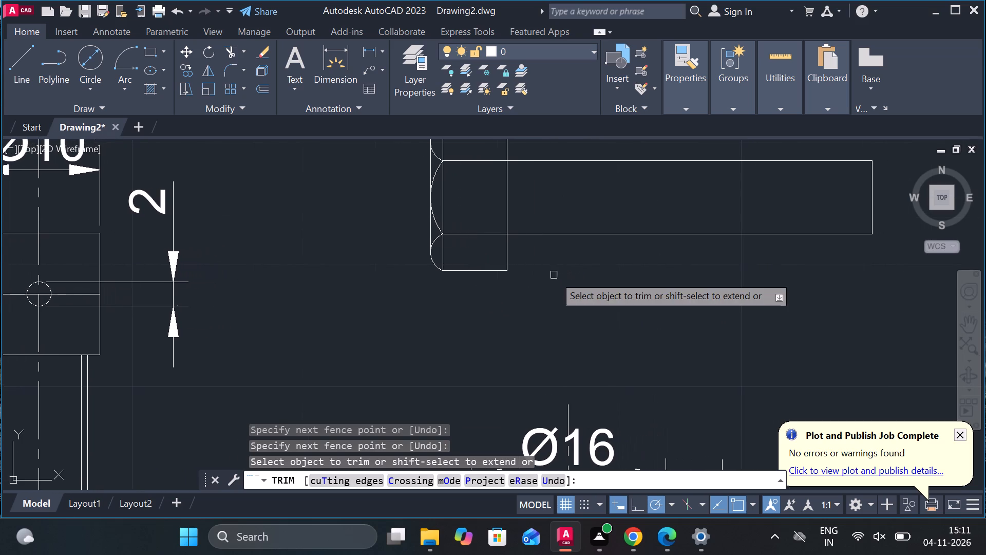
middle_click_drag(557, 276, 476, 280)
scroll(499, 292, "up", 1)
middle_click_drag(499, 294, 358, 319)
scroll(377, 310, "down", 1)
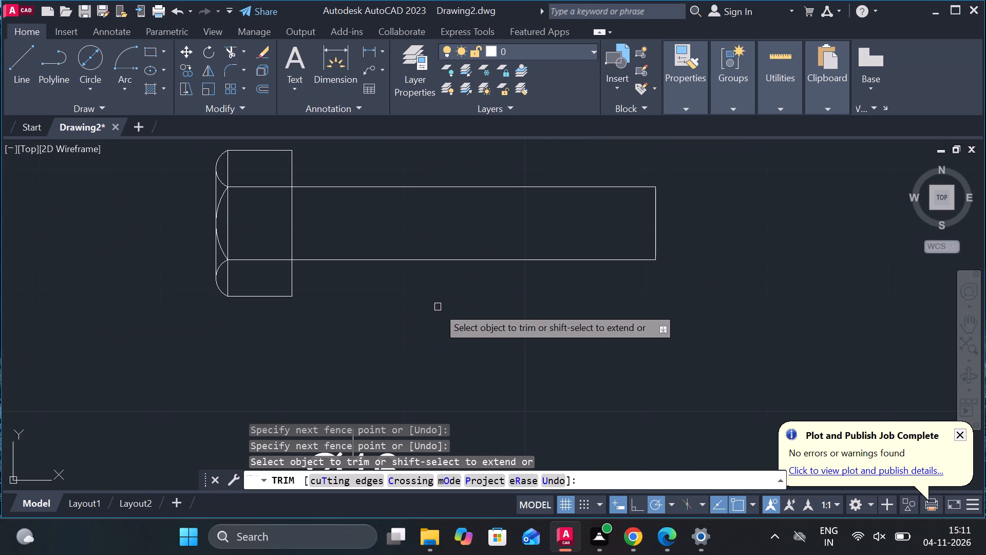
key("Escape")
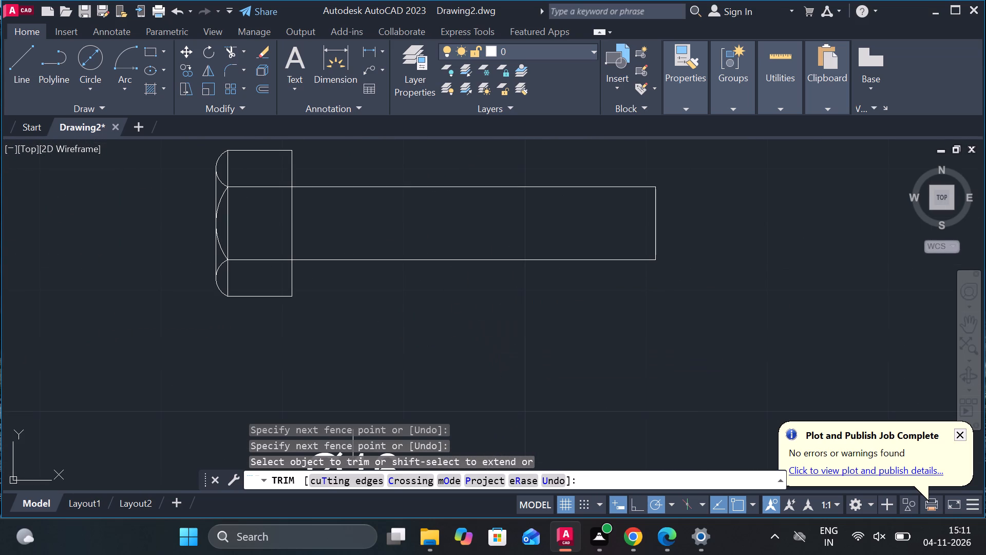
Copy the horizontal screw's complete head, including its arcs, horizontally to the empty space beyond the shank's free end.
middle_click(254, 170)
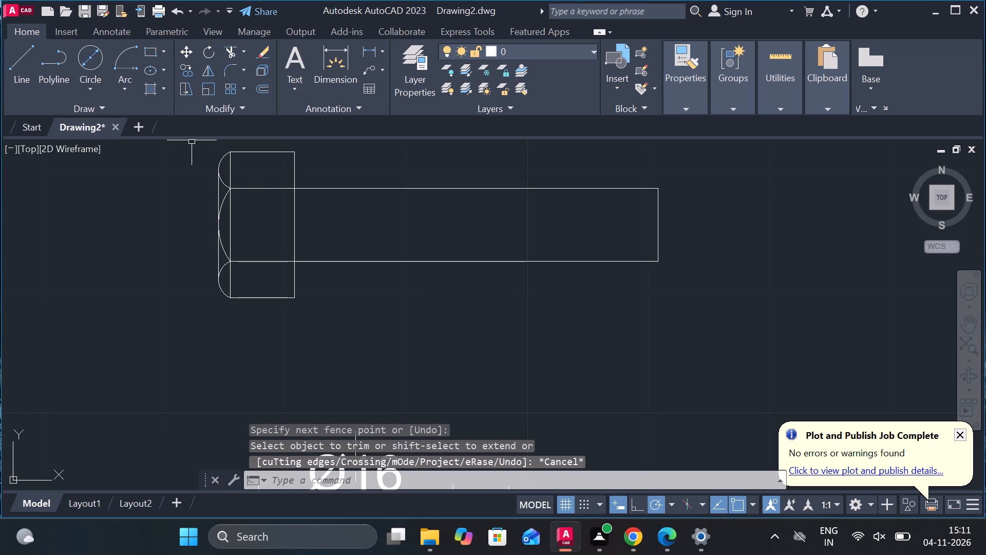
left_click(192, 140)
left_click(304, 315)
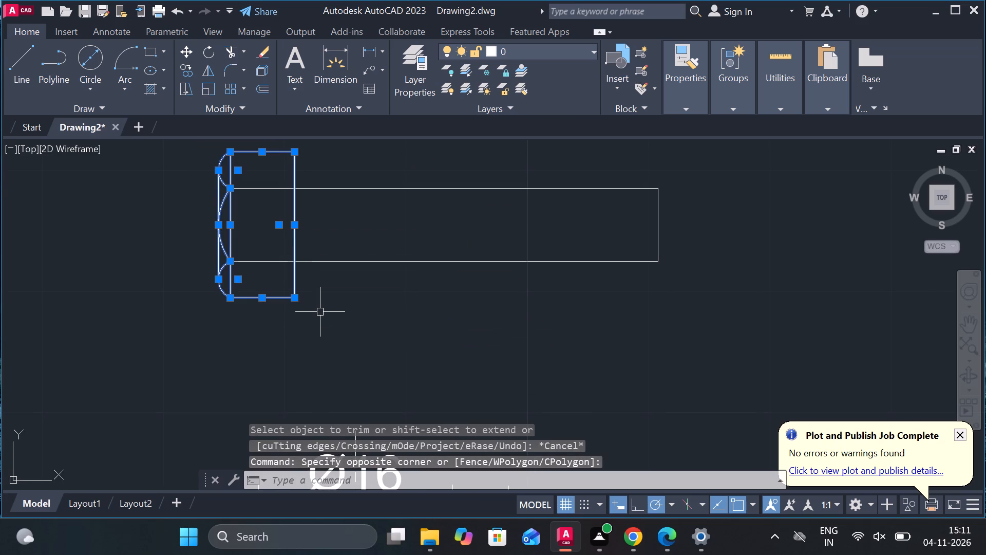
type("CO")
key("Return")
left_click(320, 312)
scroll(361, 322, "down", 1)
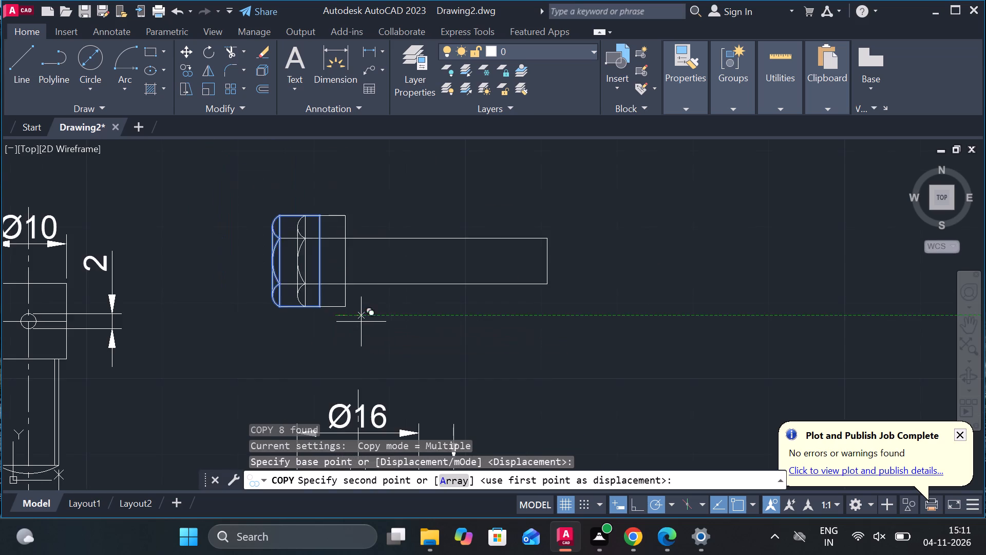
middle_click_drag(370, 326, 224, 326)
left_click(630, 316)
scroll(627, 281, "up", 2)
key("Escape")
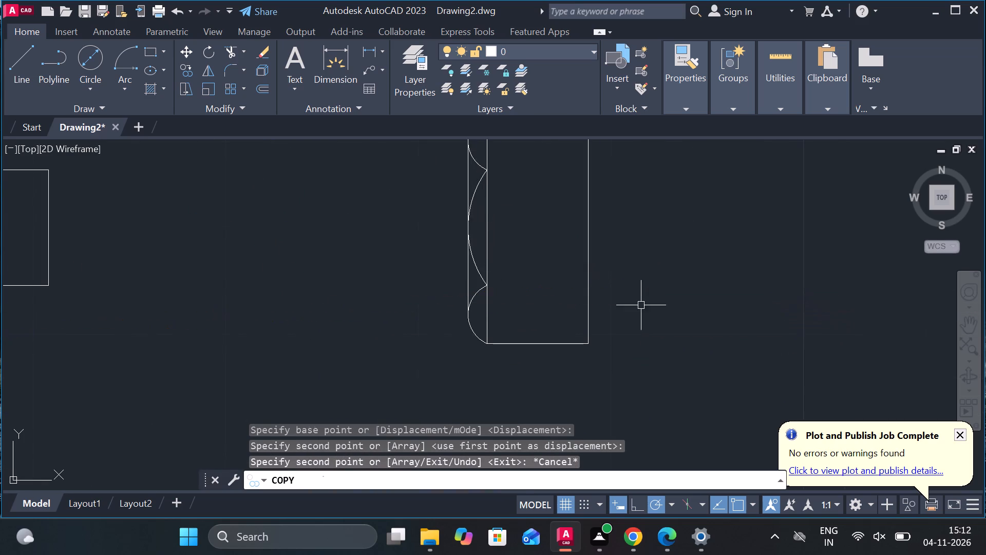
Mirror the head copy's three arcs about the vertical line through its horizontal edges' midpoints, keeping the source arcs.
scroll(622, 310, "down", 2)
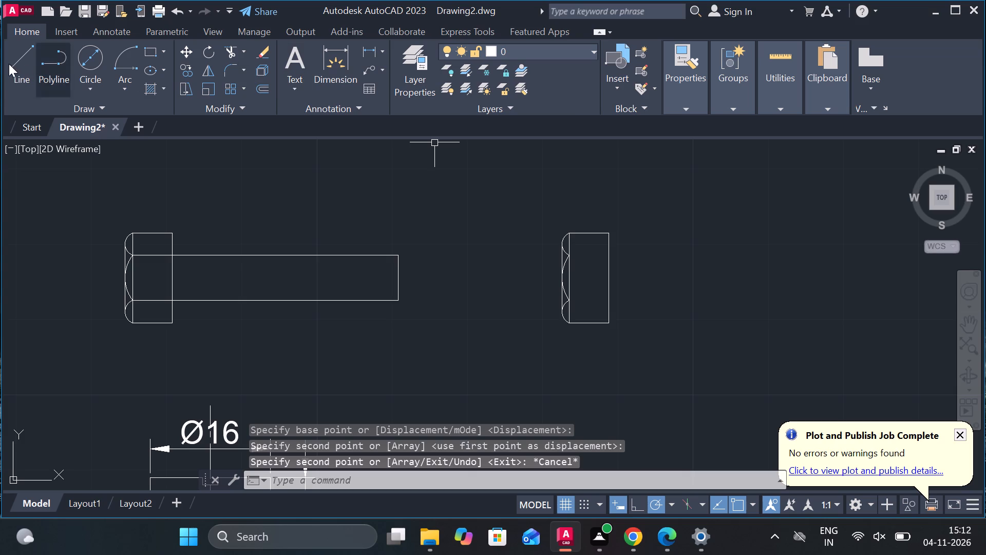
scroll(579, 334, "up", 3)
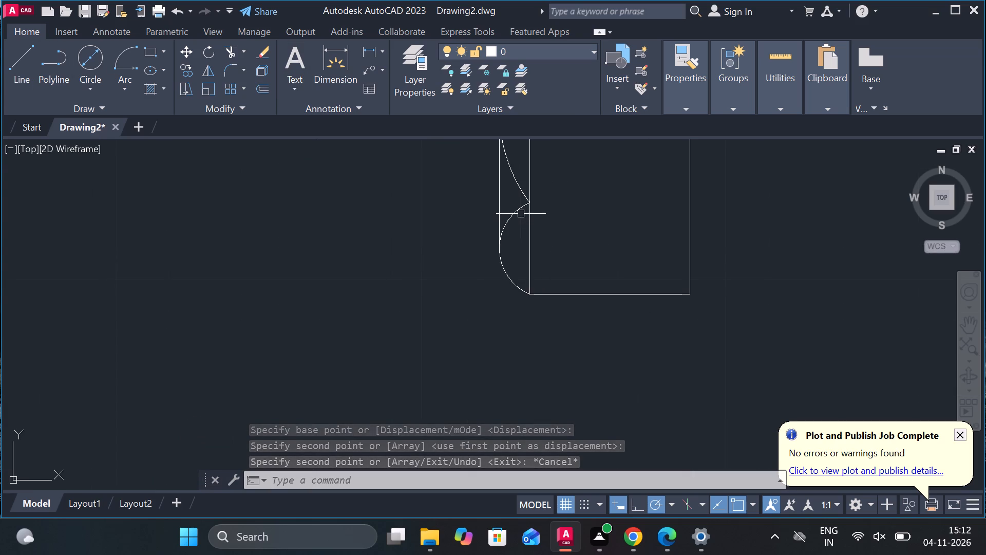
left_click(521, 214)
left_click(516, 182)
scroll(524, 186, "down", 1)
middle_click_drag(524, 186, 540, 341)
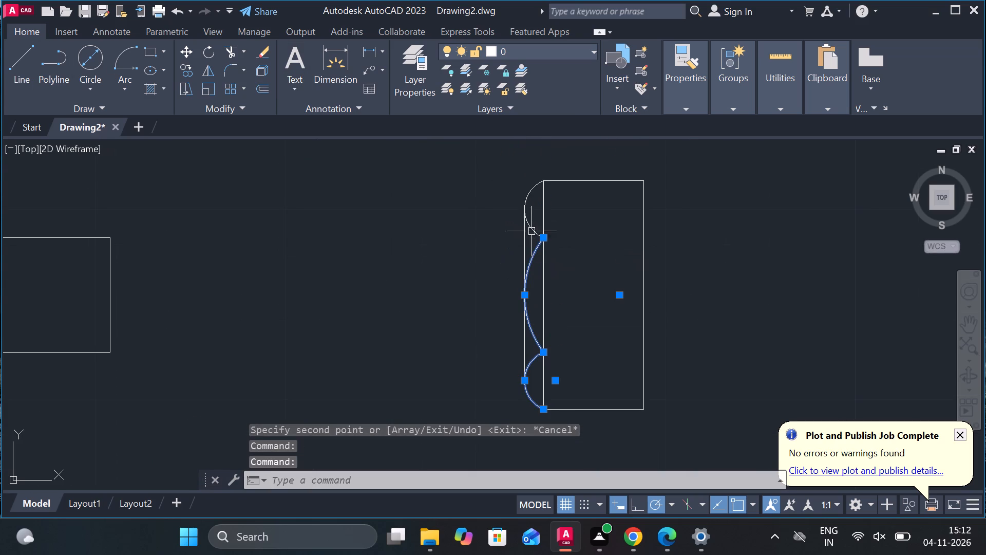
left_click(532, 221)
type("MI")
key("Return")
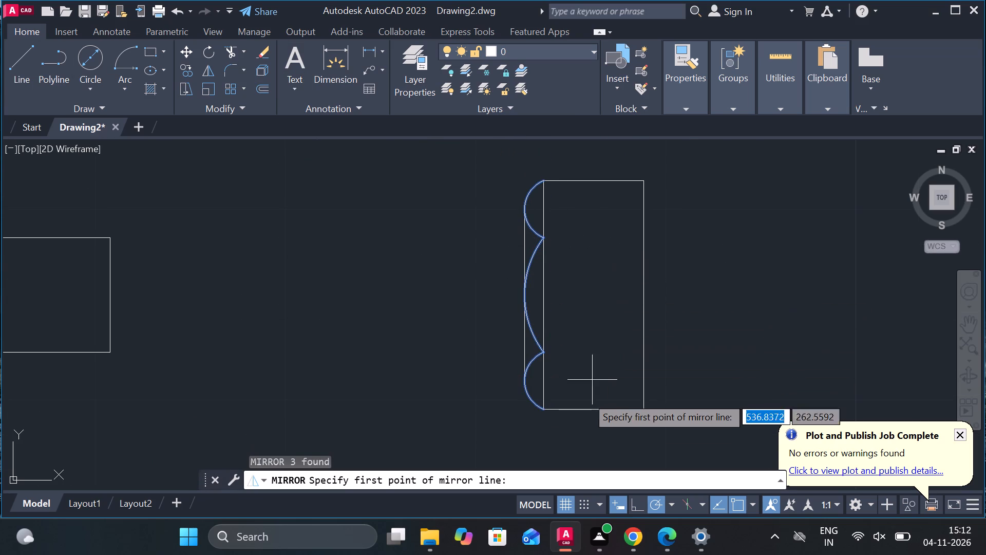
left_click(588, 413)
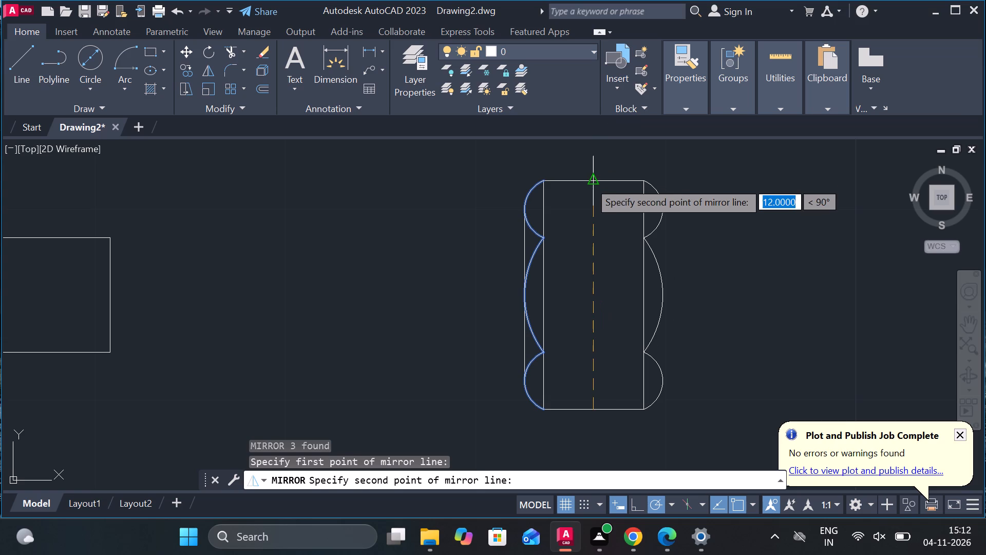
left_click(589, 181)
left_click(617, 233)
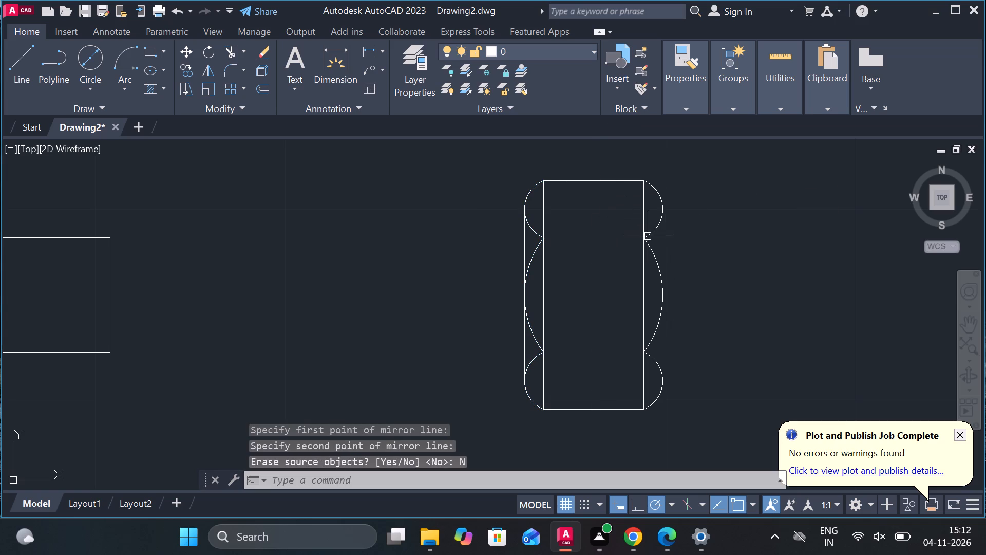
key("Escape")
Draw a vertical line joining the outermost points of the upper and lower mirrored arcs.
key("l")
key("Return")
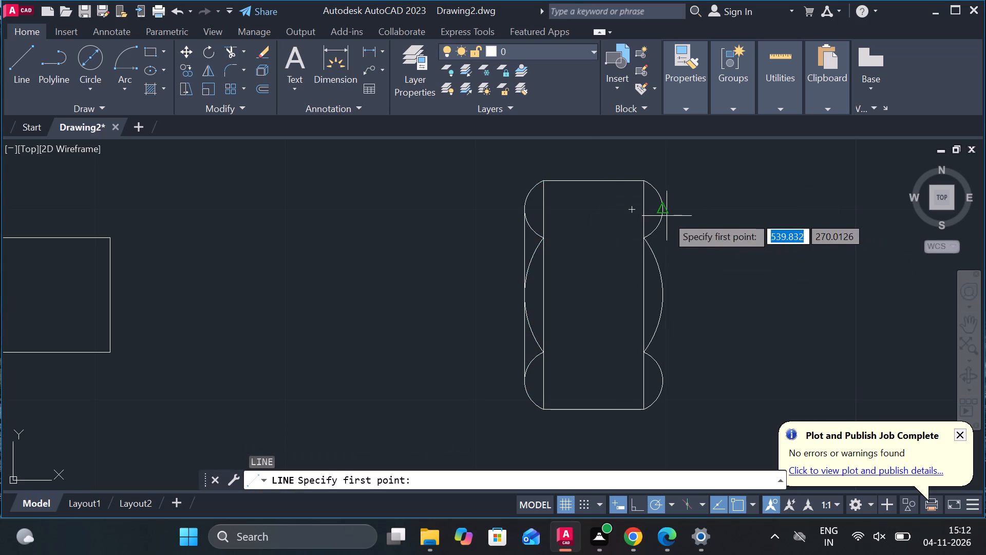
left_click(667, 216)
left_click(668, 375)
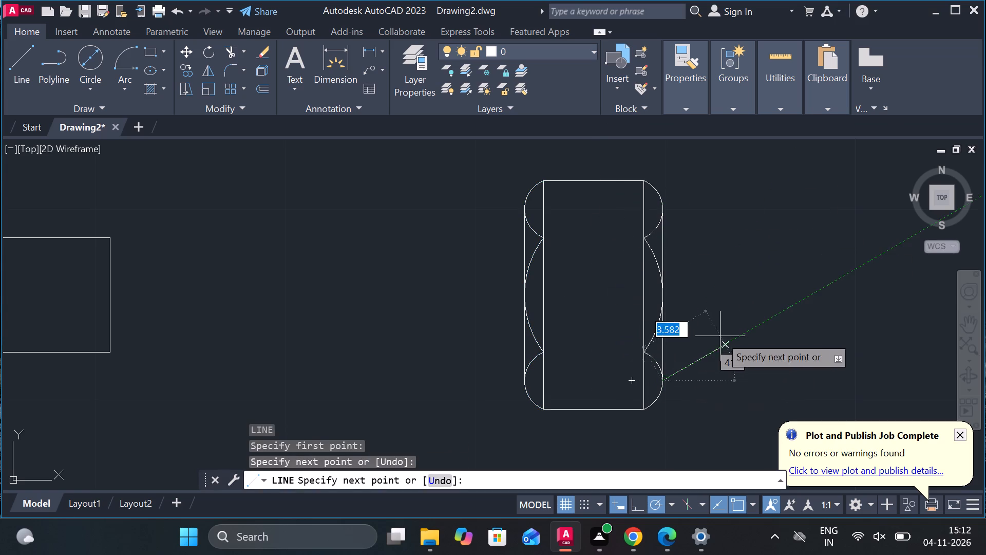
key("Escape")
Draw two horizontal lines across the head copy, joining the upper and the lower pairs of arc junctions.
scroll(724, 335, "down", 2)
middle_click_drag(723, 335, 669, 335)
scroll(611, 322, "up", 2)
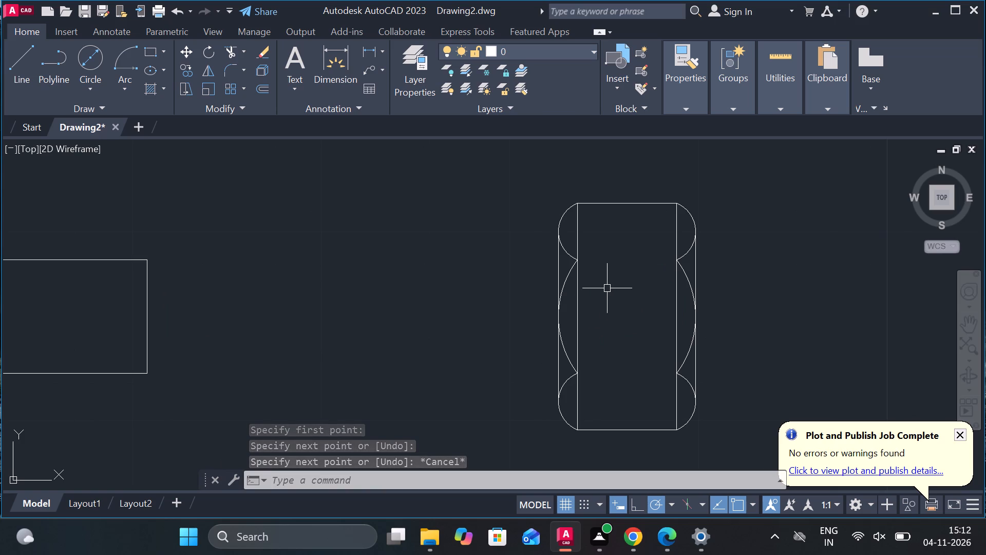
key("l")
key("Return")
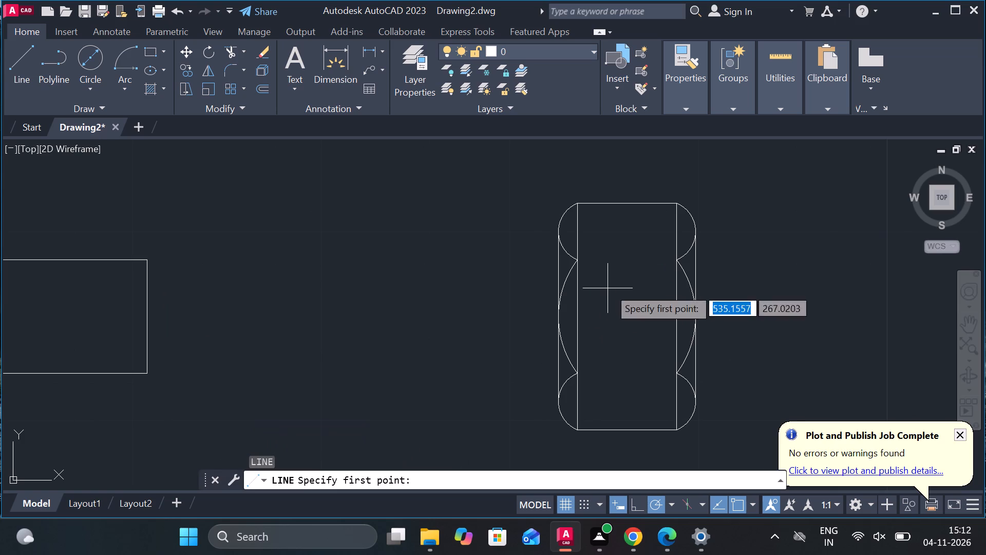
scroll(603, 273, "down", 2)
scroll(603, 273, "up", 2)
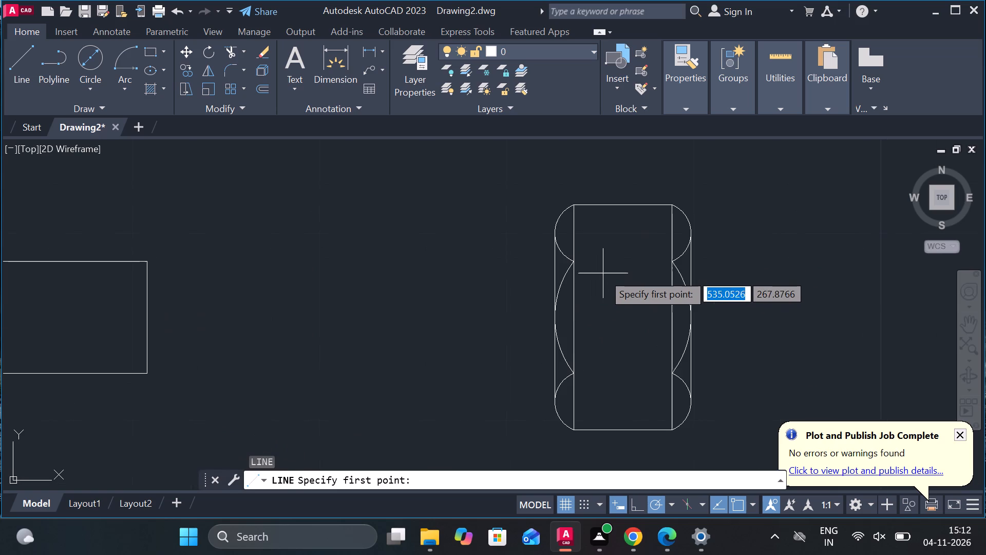
left_click(579, 261)
left_click(676, 261)
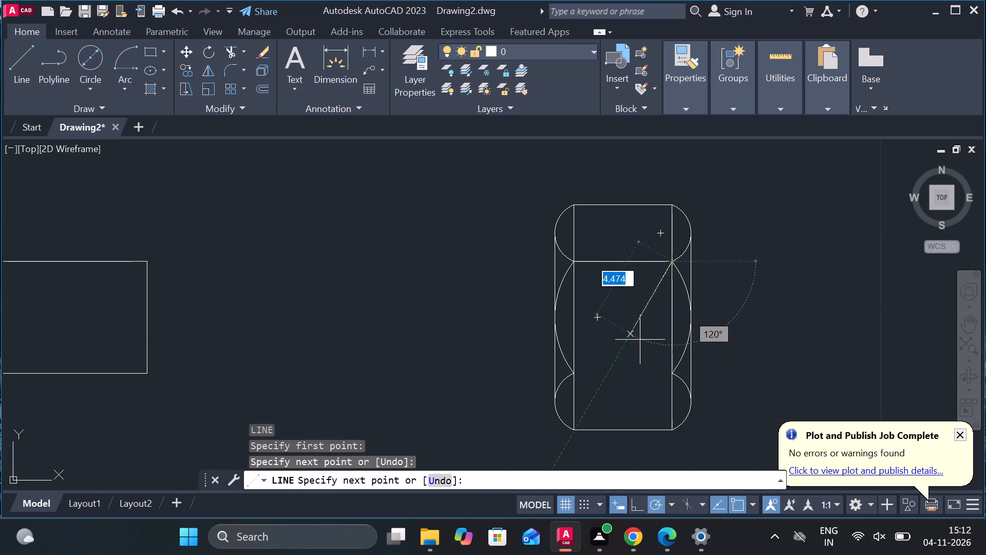
key("space")
key("space")
left_click(573, 375)
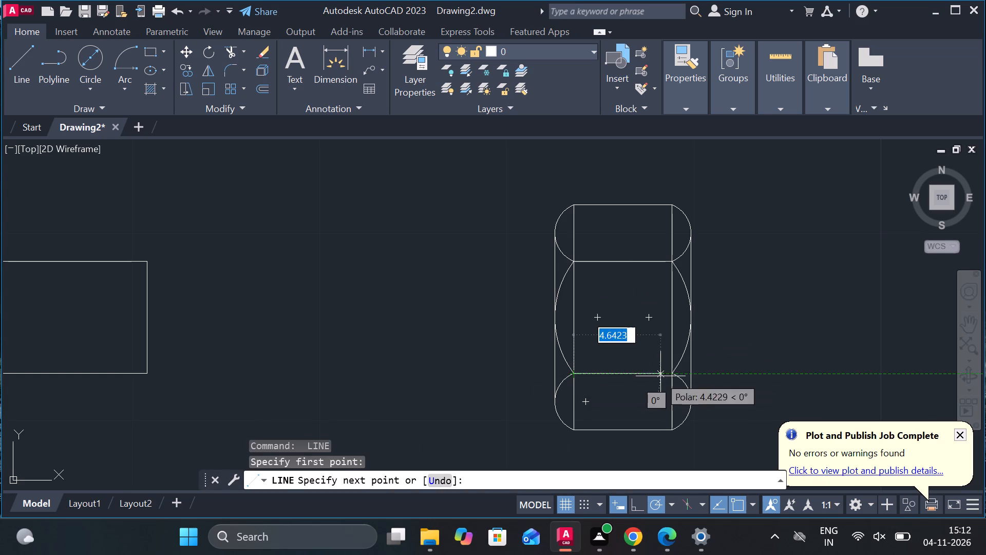
left_click(669, 376)
key("space")
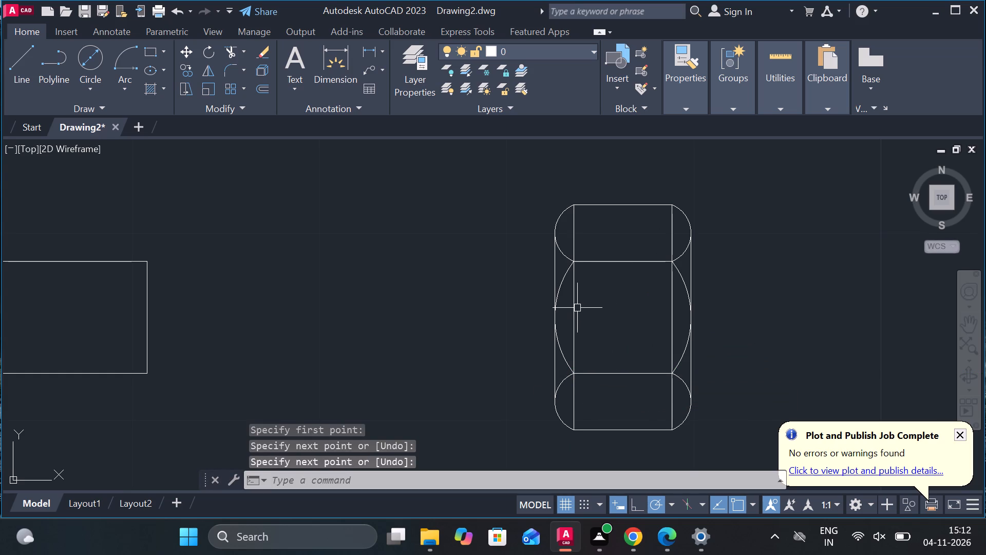
Erase the two inner vertical lines of the head copy.
left_click(573, 305)
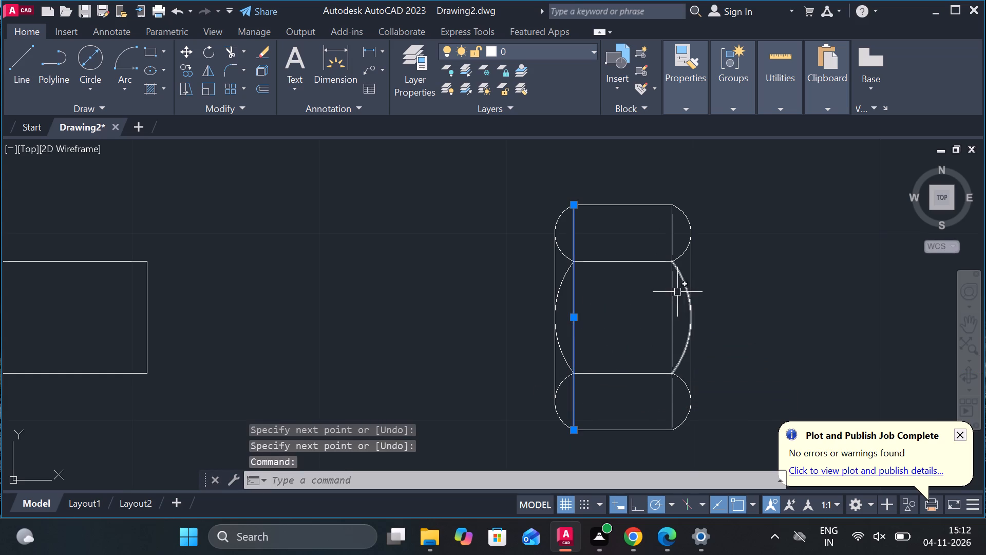
left_click(670, 293)
type("E")
key("space")
scroll(627, 323, "down", 1)
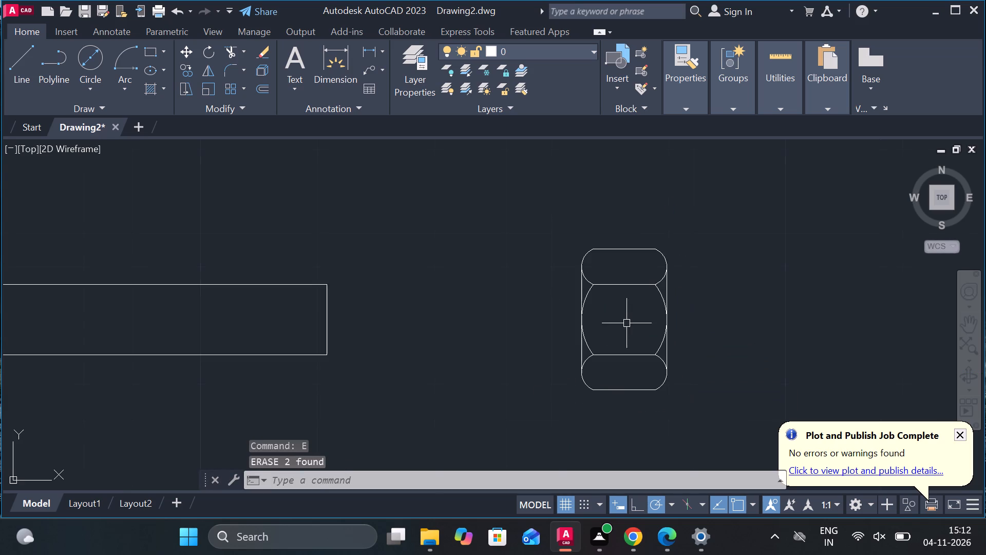
left_click(528, 251)
key("Escape")
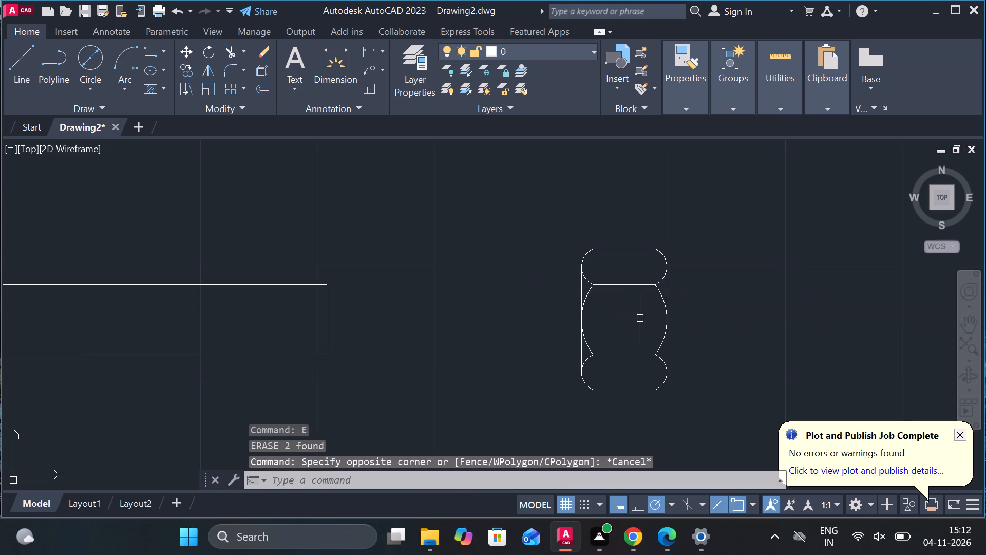
Draw a horizontal line across the middle of the head copy between its two outer vertical edges.
key("l")
key("Return")
left_click(580, 316)
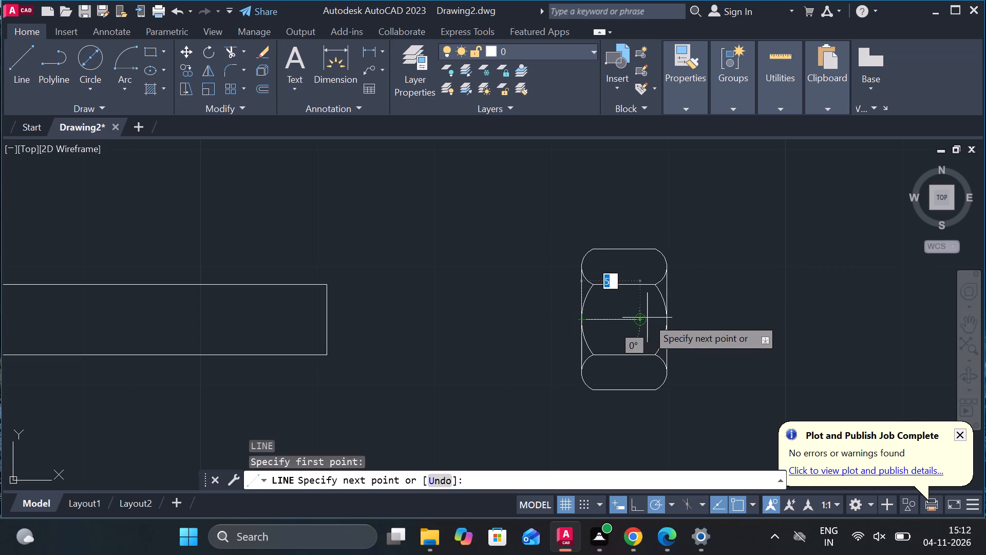
left_click(671, 320)
key("Escape")
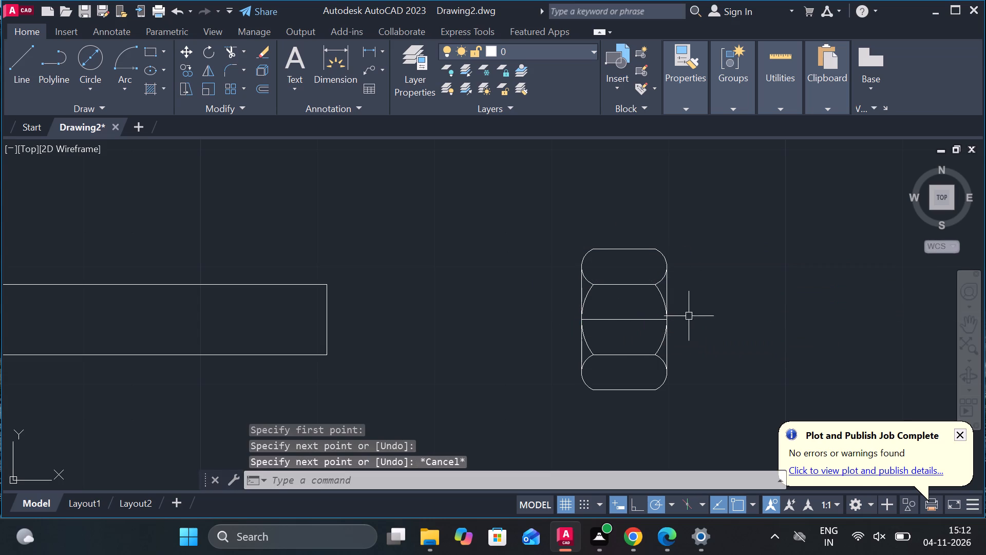
Move the completed double-rounded head copy horizontally onto the horizontal screw's shank, between its head and free end.
scroll(685, 311, "down", 1)
left_click(594, 251)
left_click(718, 409)
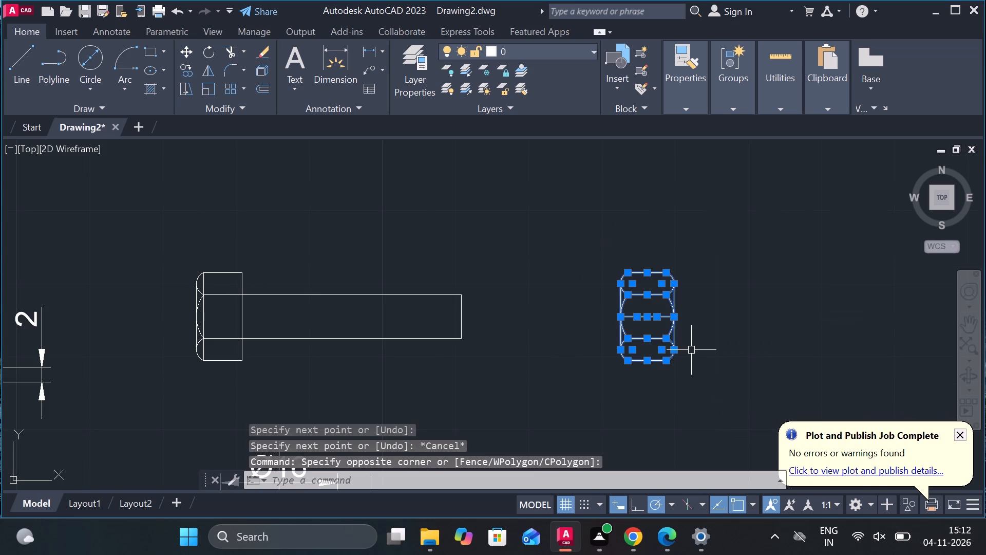
key("m")
key("Return")
left_click(646, 314)
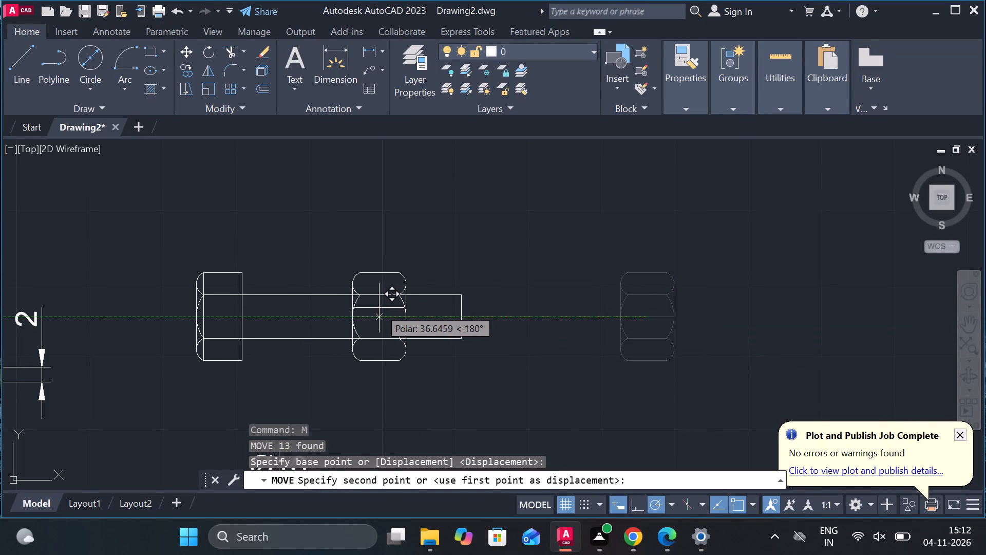
scroll(379, 308, "up", 1)
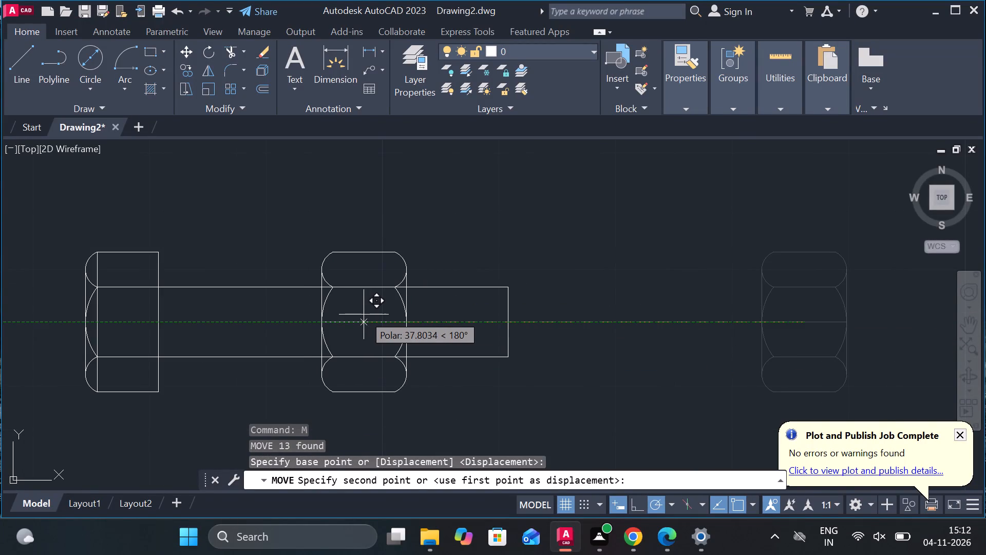
left_click(364, 314)
Erase the horizontal line across the middle of the double-rounded nut.
scroll(460, 309, "down", 2)
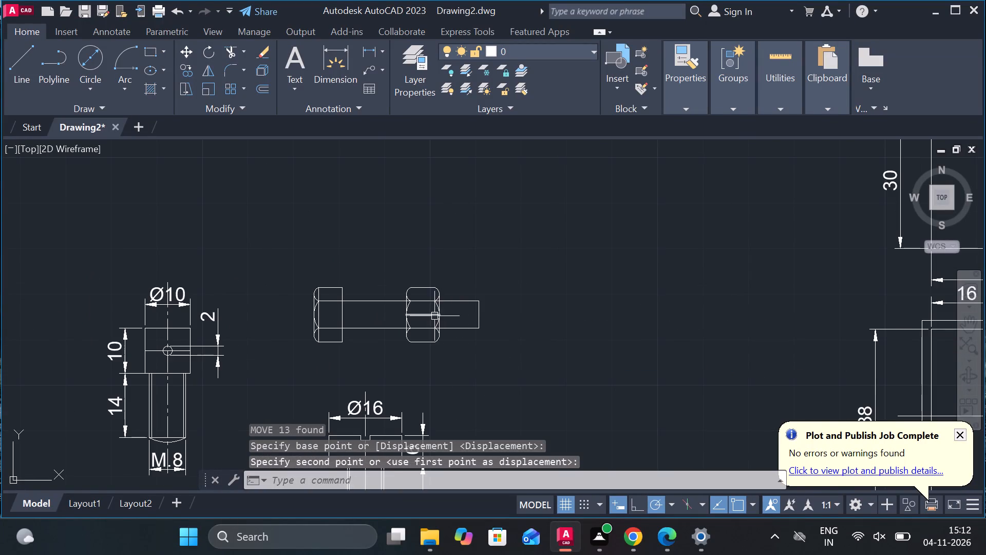
left_click(431, 316)
type("E")
key("space")
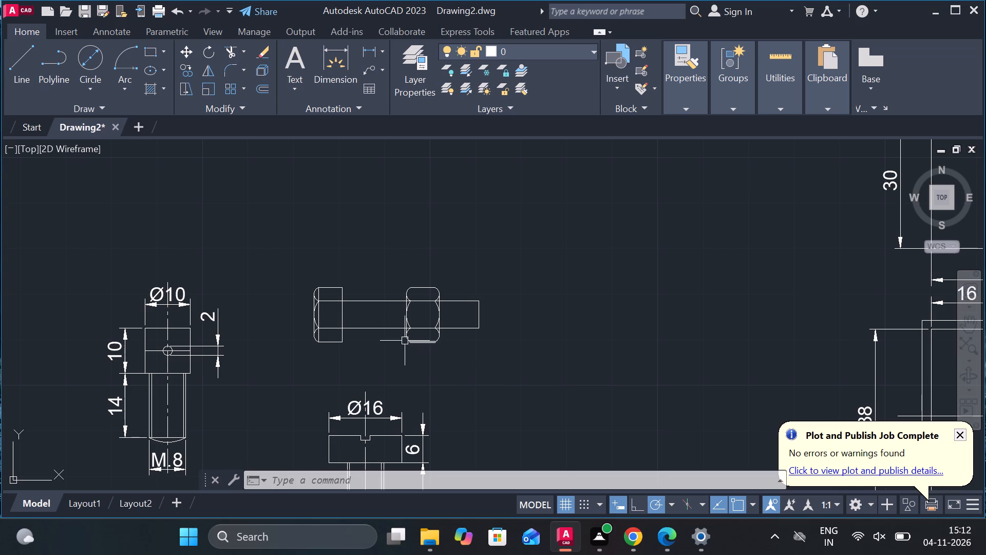
Offset the shank's upper and lower edge lines inward by 0.5 to form the thread lines.
middle_click_drag(416, 345, 427, 343)
scroll(386, 313, "up", 2)
key("Escape")
left_click(598, 276)
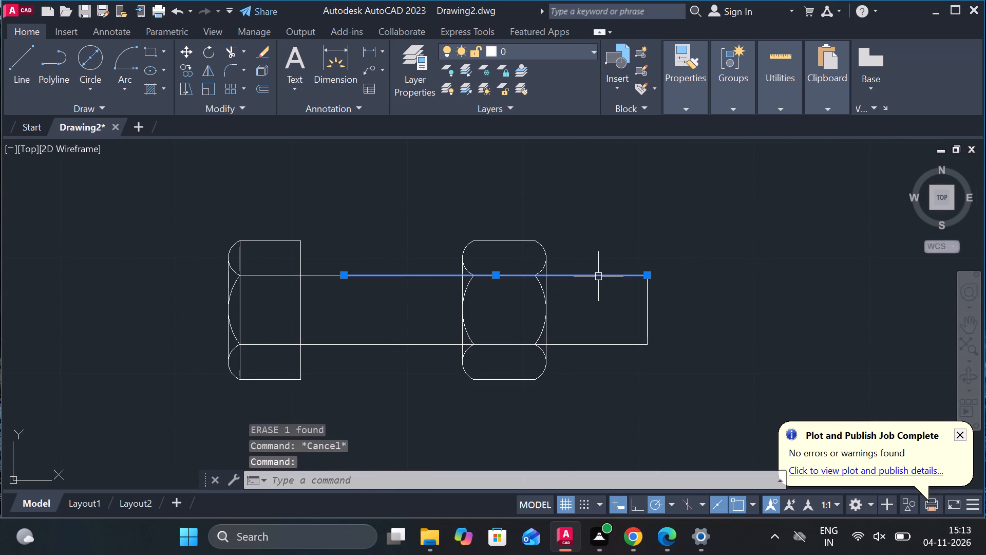
key("Escape")
left_click(598, 276)
key("o")
key("Return")
key("Return")
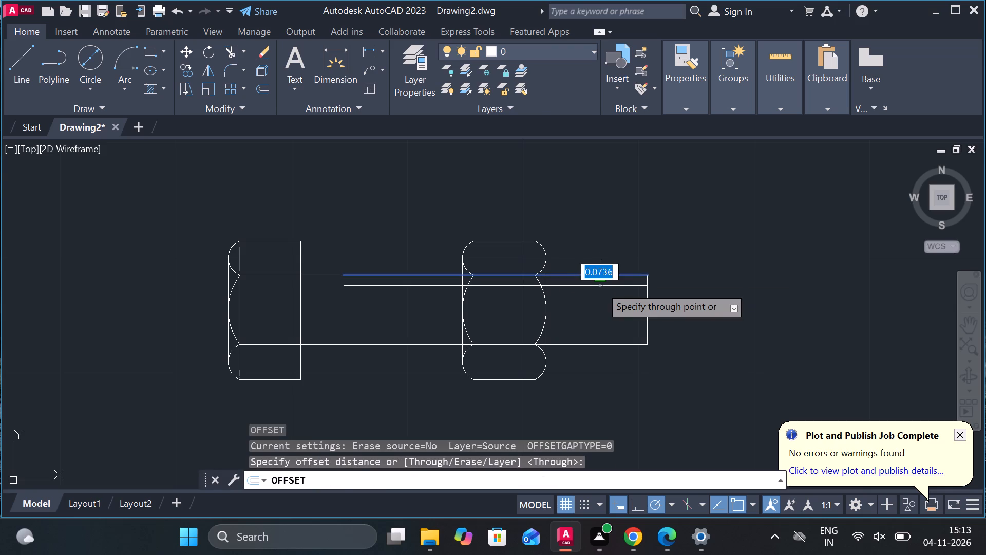
type(".5")
key("Return")
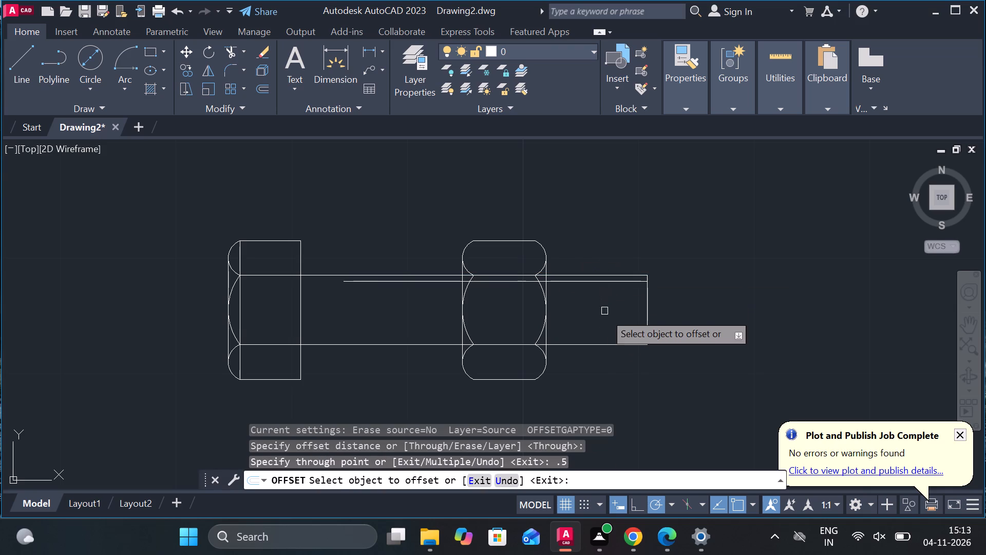
left_click(599, 343)
type(".6")
key("BackSpace")
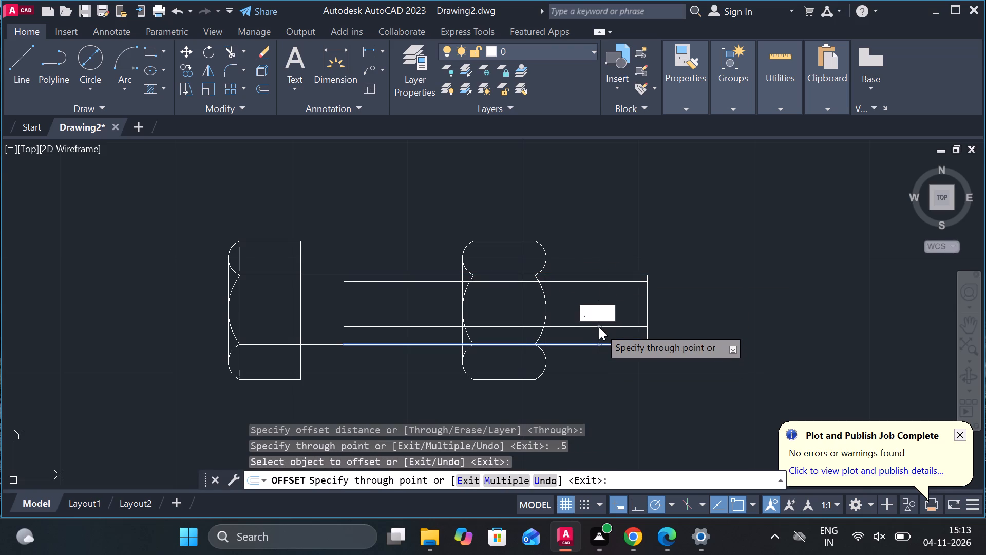
key("5")
key("Return")
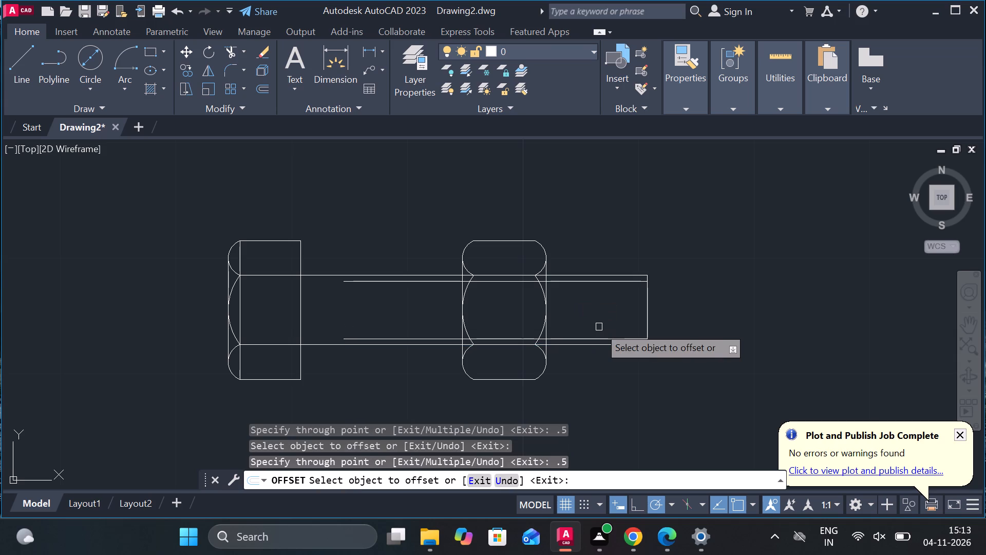
scroll(485, 366, "up", 1)
key("Escape")
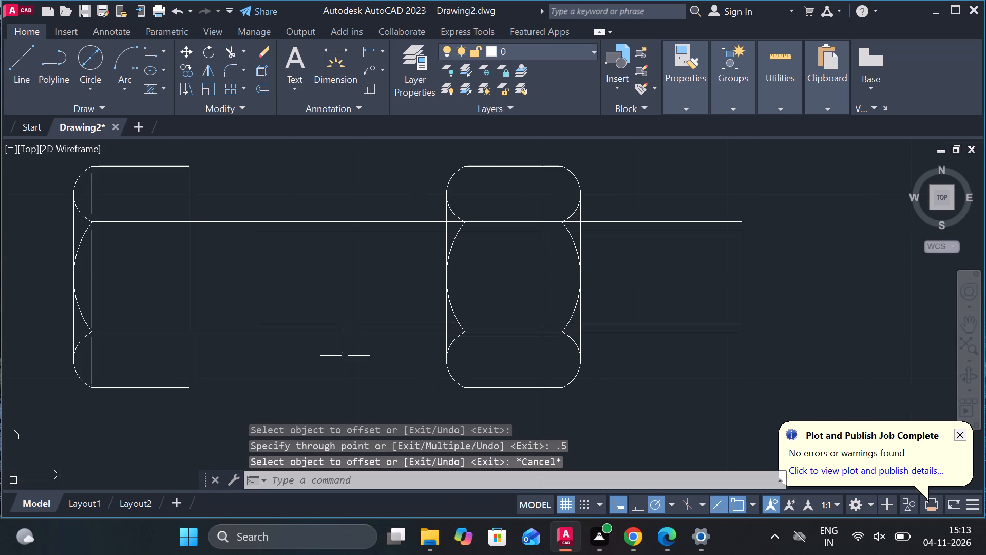
Extend the lower and upper thread lines to the inner face of the screw's head.
type("EX")
key("space")
left_click(299, 325)
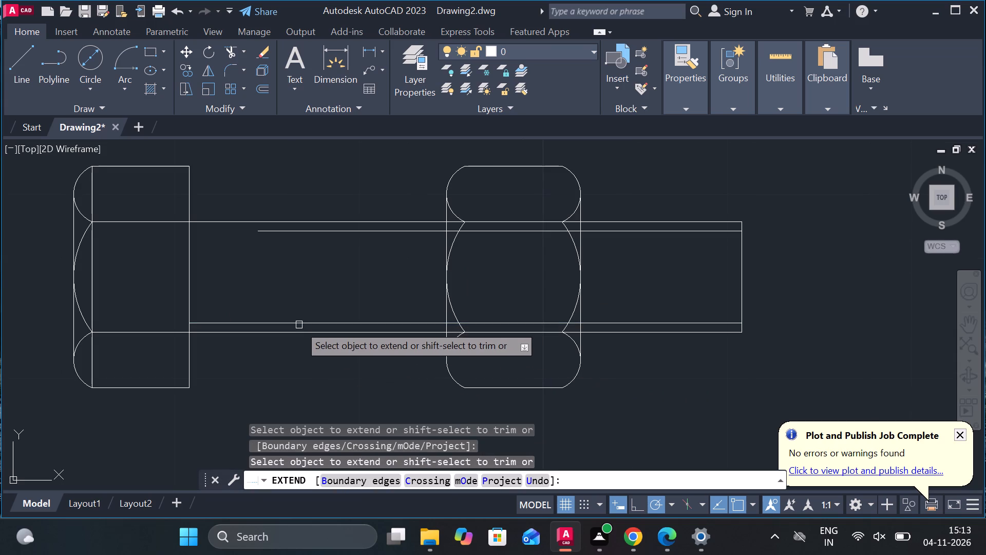
left_click(294, 231)
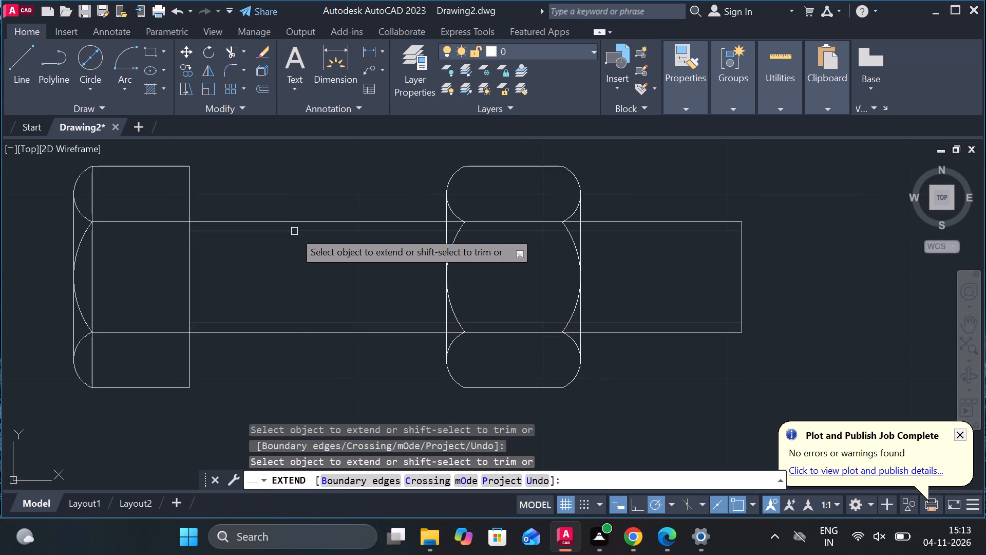
key("Escape")
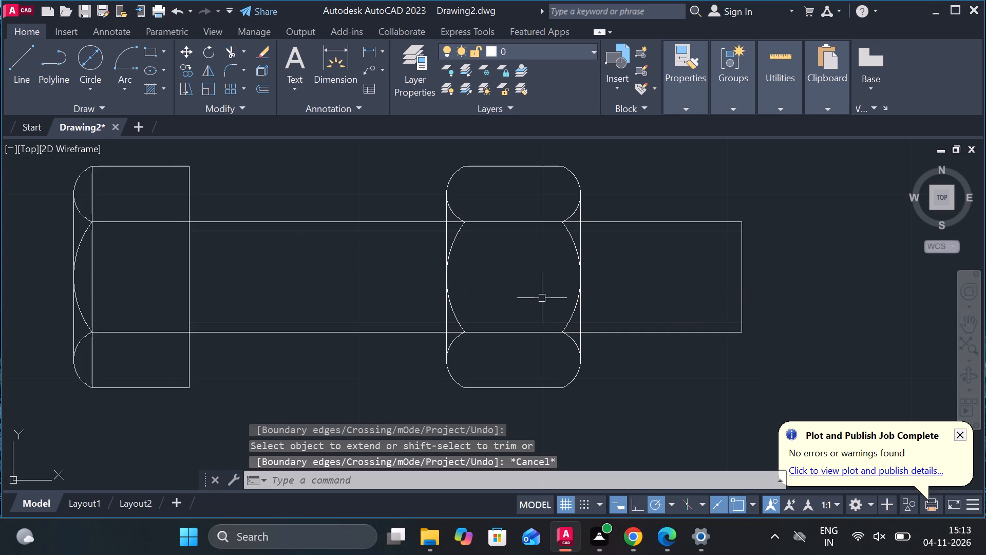
Trim the thread lines inside the nut, leaving only the upper line's short piece beside the nut's right arc.
key("r")
key("Escape")
type("TR")
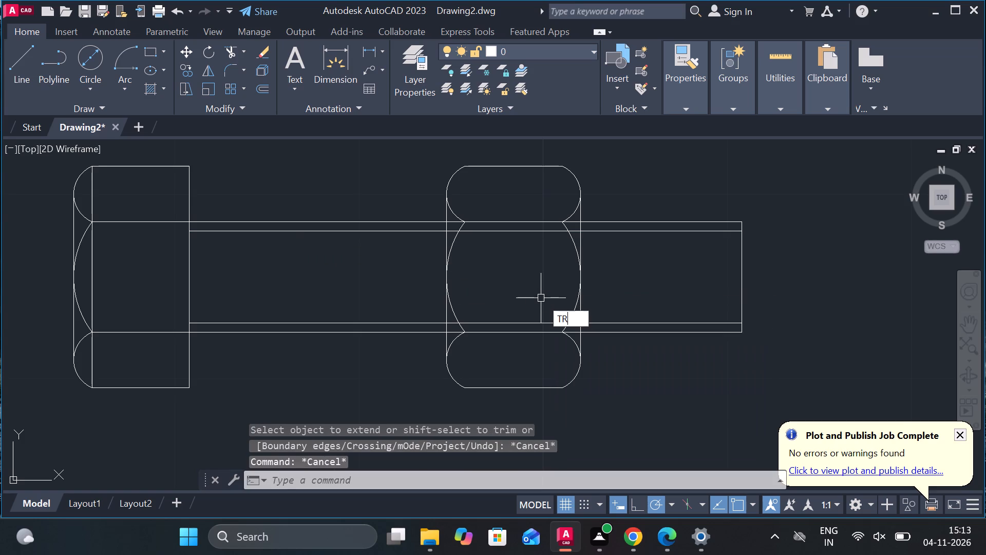
key("space")
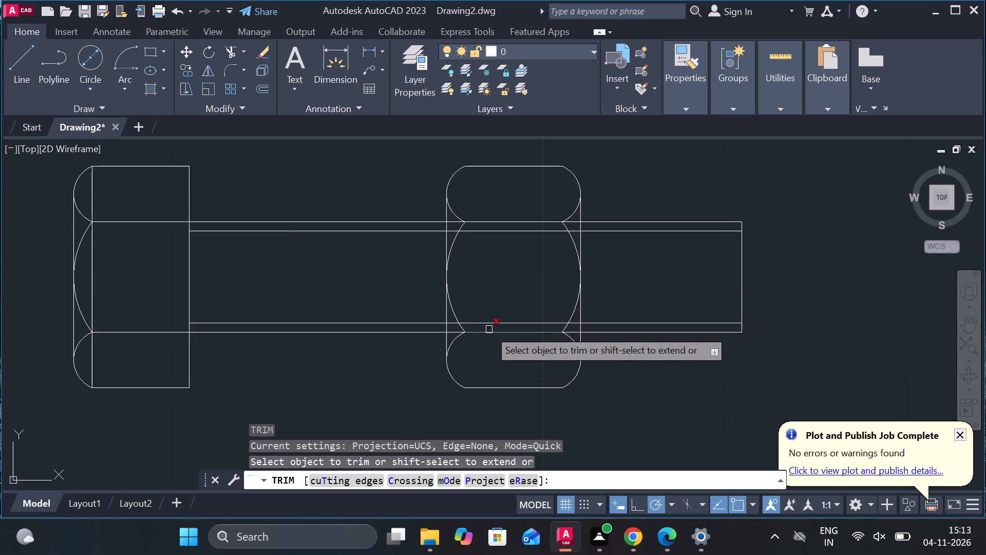
left_click(498, 325)
left_click(485, 225)
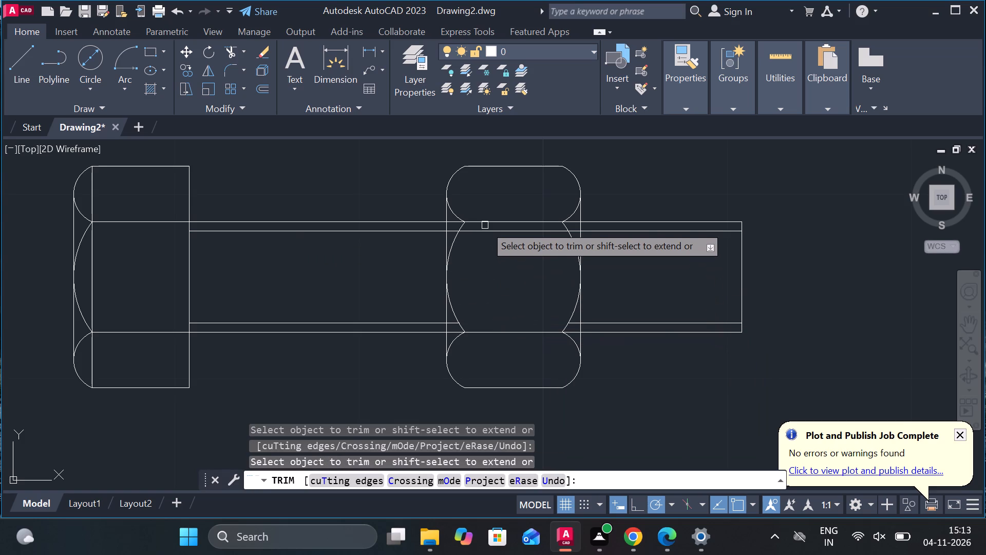
left_click(495, 232)
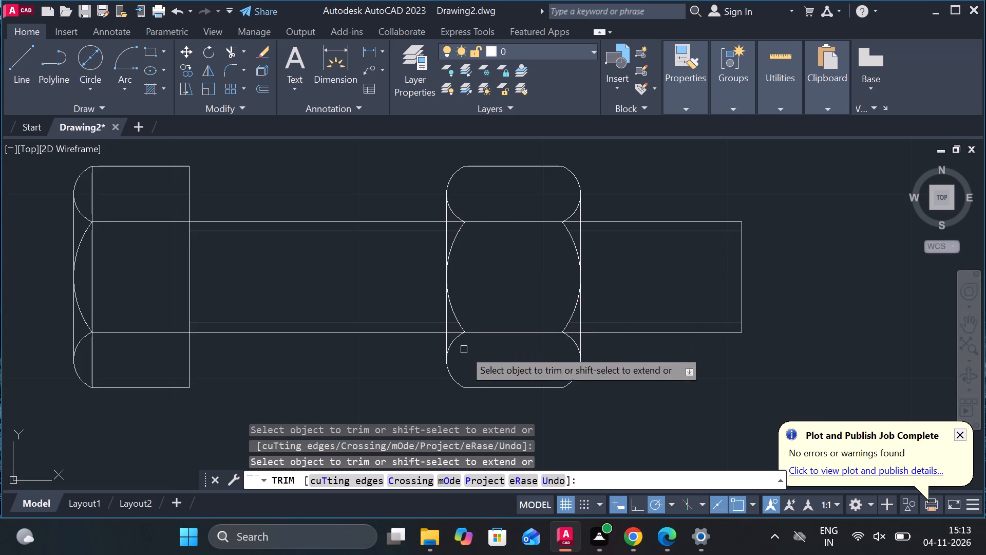
scroll(464, 349, "up", 1)
left_click(523, 322)
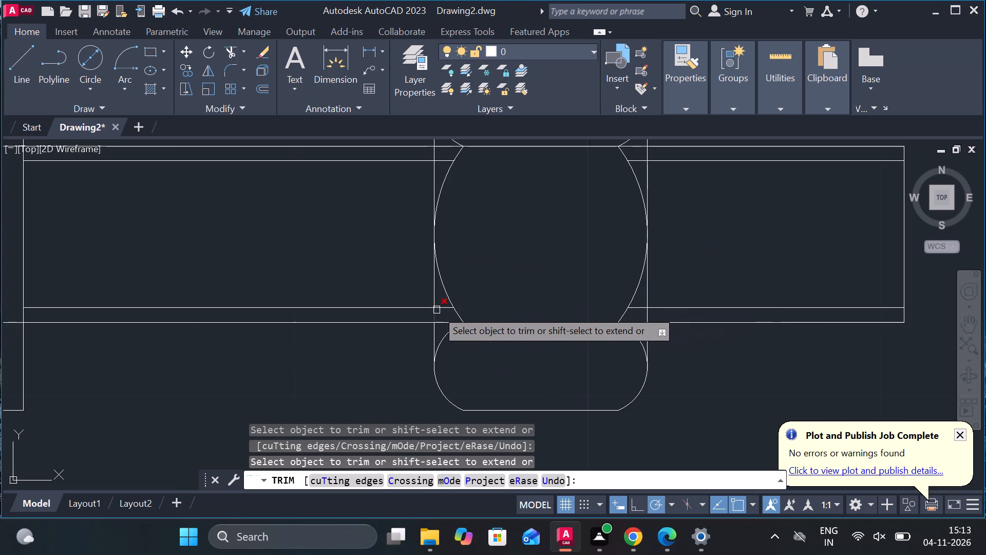
left_click(438, 310)
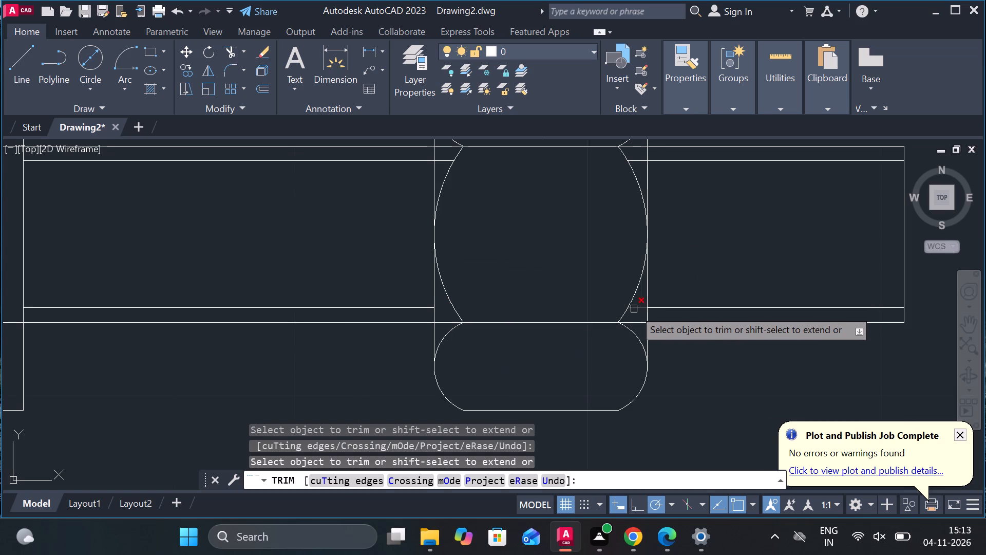
left_click(634, 309)
middle_click_drag(575, 244, 587, 337)
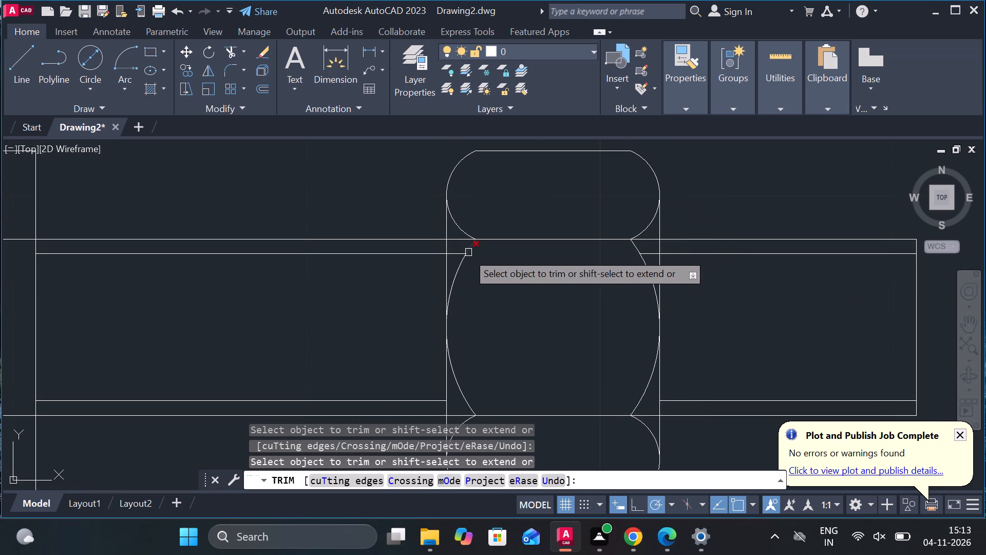
left_click(458, 255)
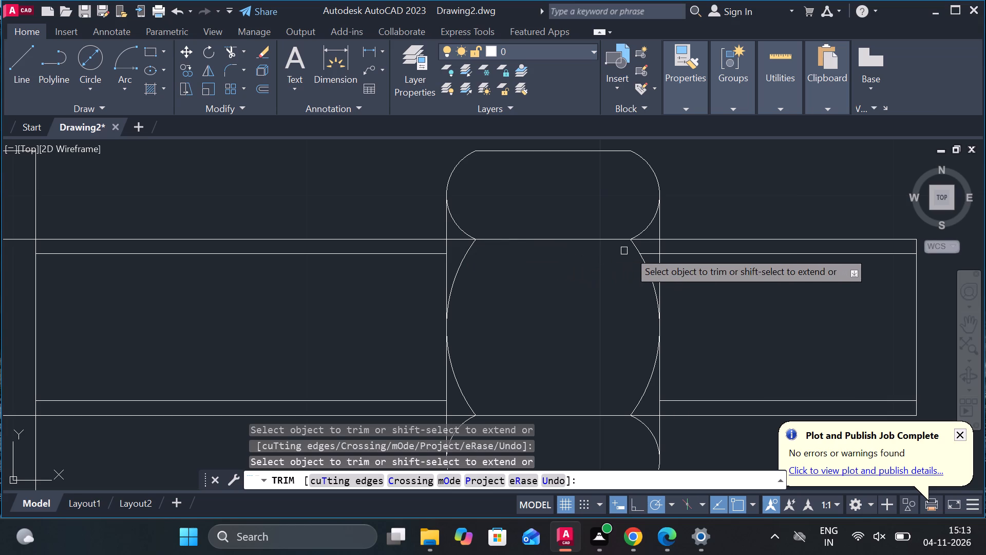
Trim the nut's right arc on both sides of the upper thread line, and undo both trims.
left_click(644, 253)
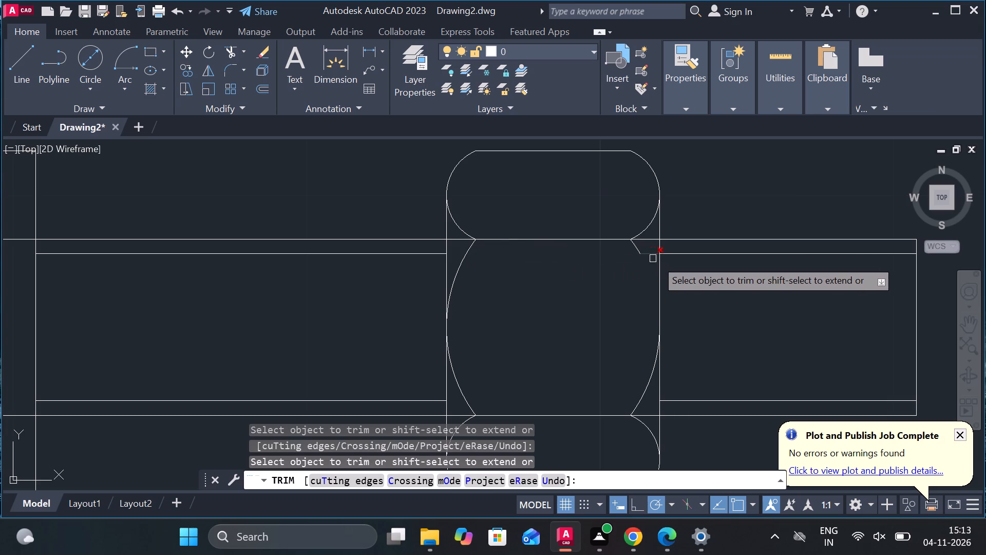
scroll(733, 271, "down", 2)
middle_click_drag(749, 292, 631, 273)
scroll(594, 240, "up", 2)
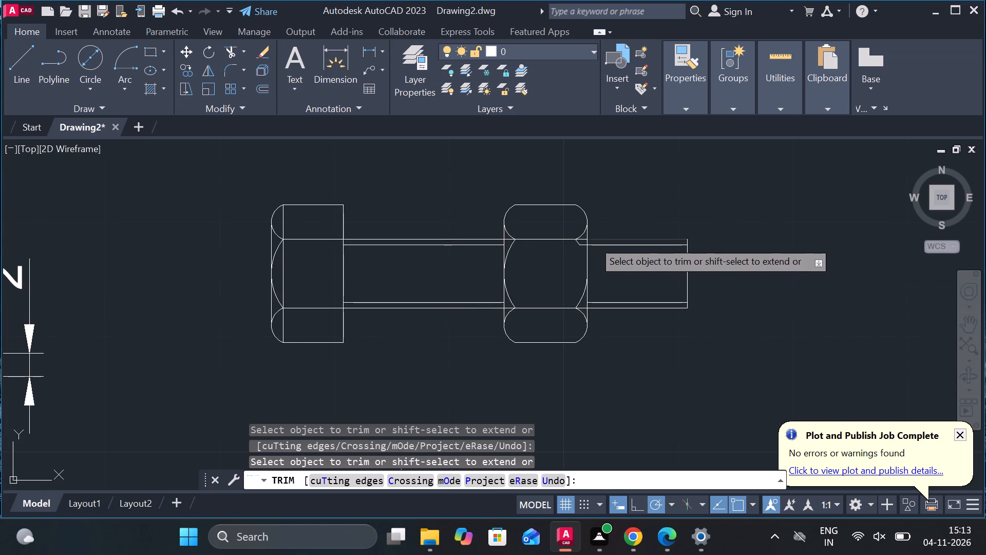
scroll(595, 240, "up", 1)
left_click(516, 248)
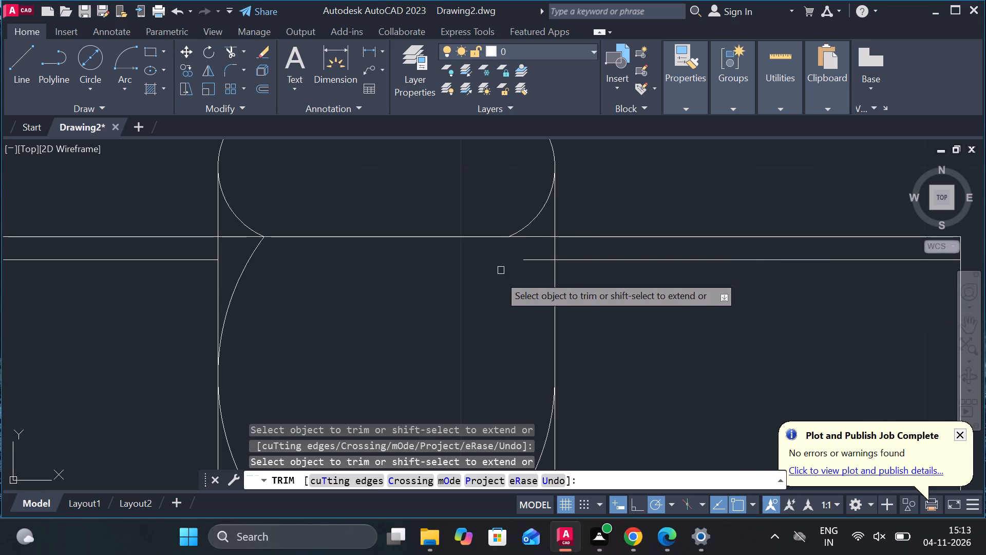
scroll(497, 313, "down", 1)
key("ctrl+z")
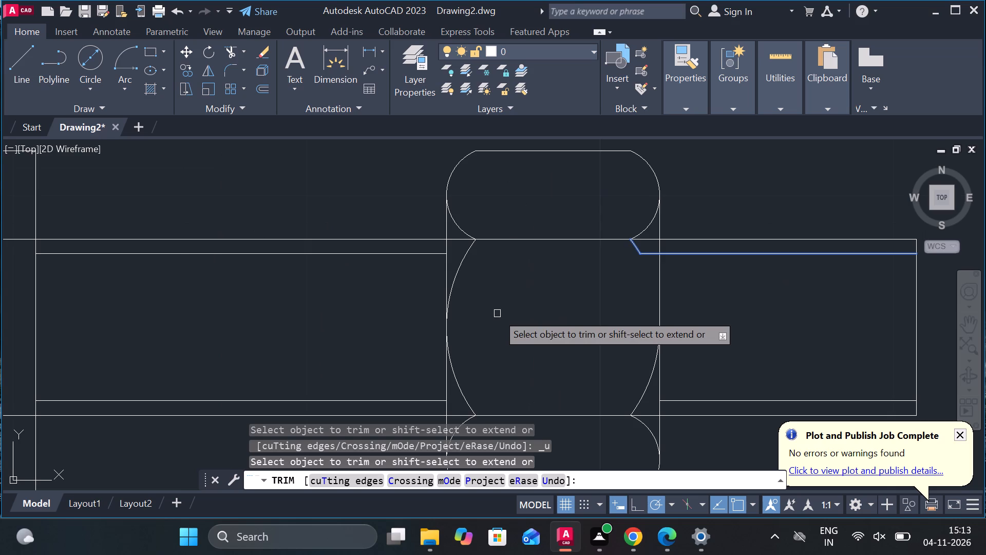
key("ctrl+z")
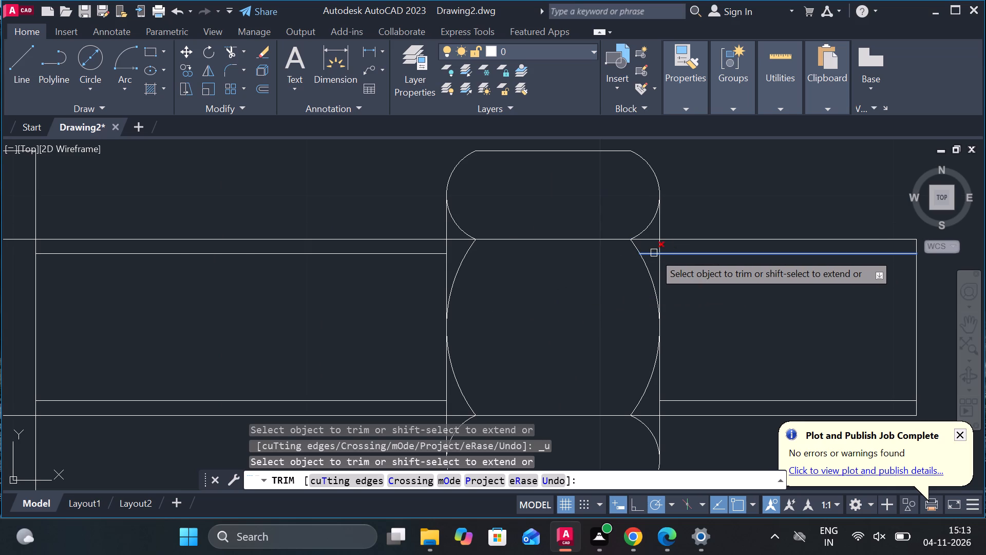
Trim the upper thread line's remaining piece between the nut's right arc and its right edge.
left_click(654, 253)
scroll(678, 255, "down", 3)
middle_click_drag(734, 278, 688, 278)
key("Escape")
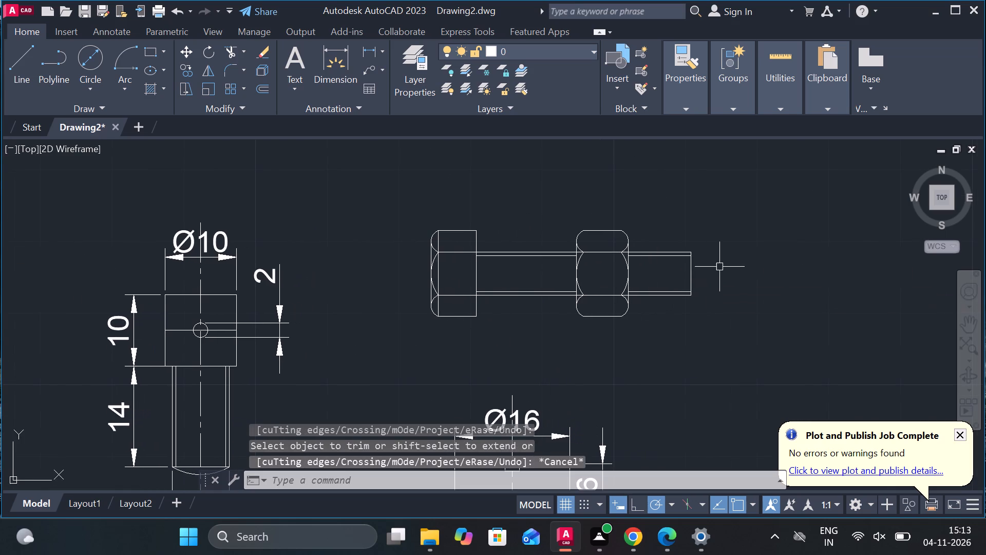
Draw a Start, End, Radius arc of about 8.3 radius bulging outward between the lower and upper corners of the shank's free end.
scroll(719, 267, "up", 1)
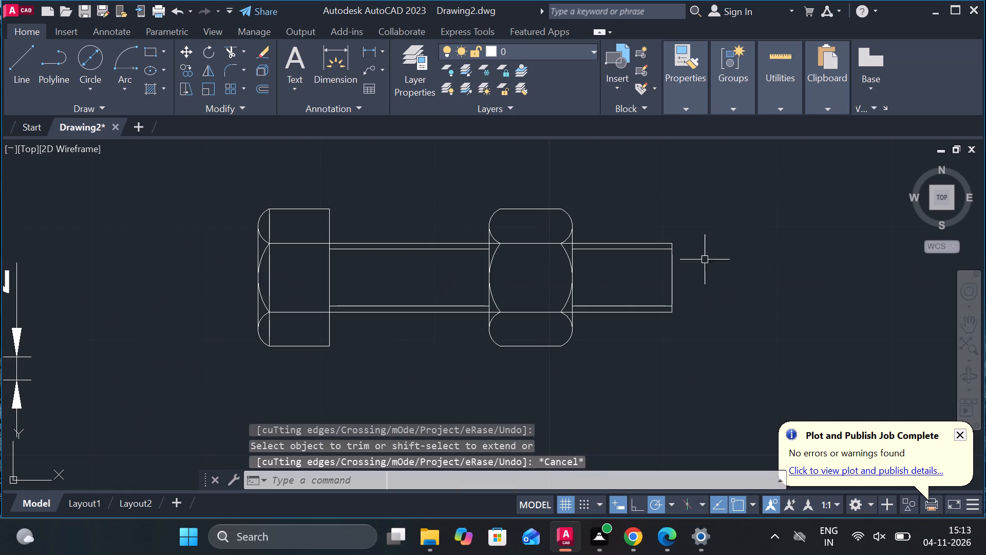
left_click(126, 83)
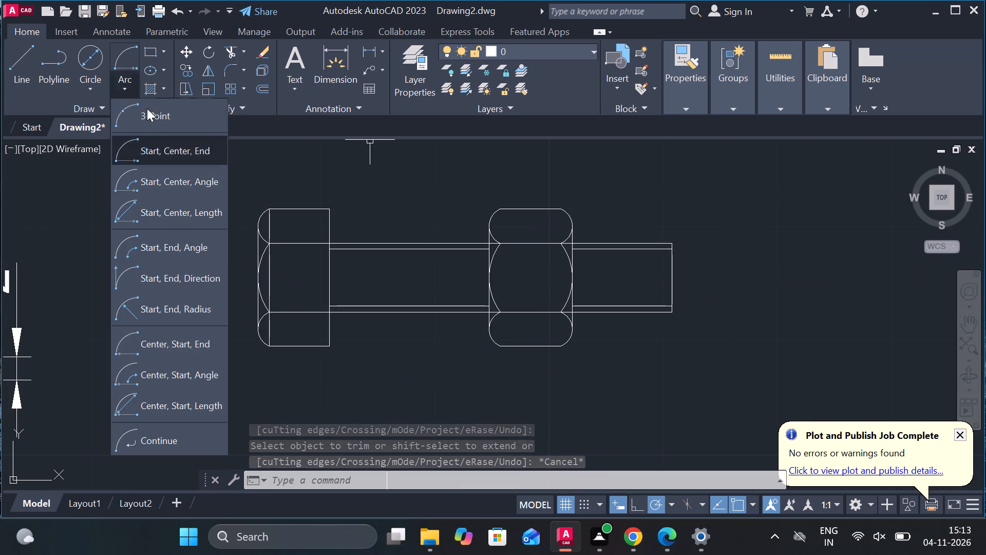
left_click(181, 317)
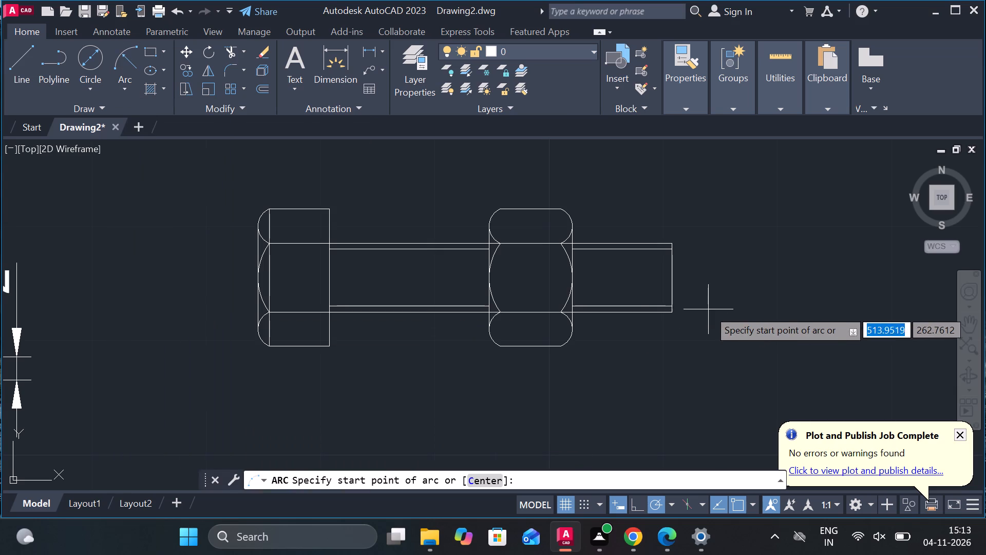
left_click(675, 314)
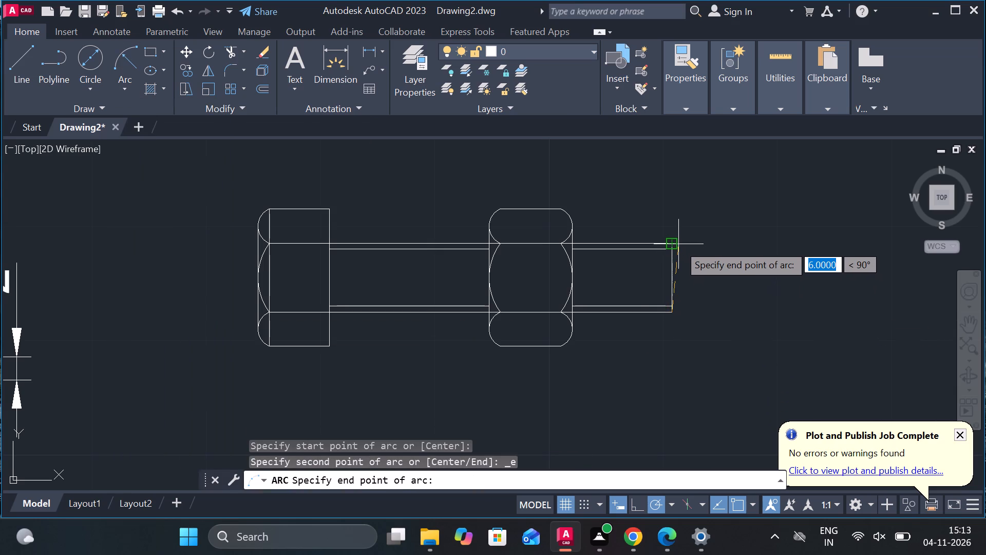
left_click(675, 244)
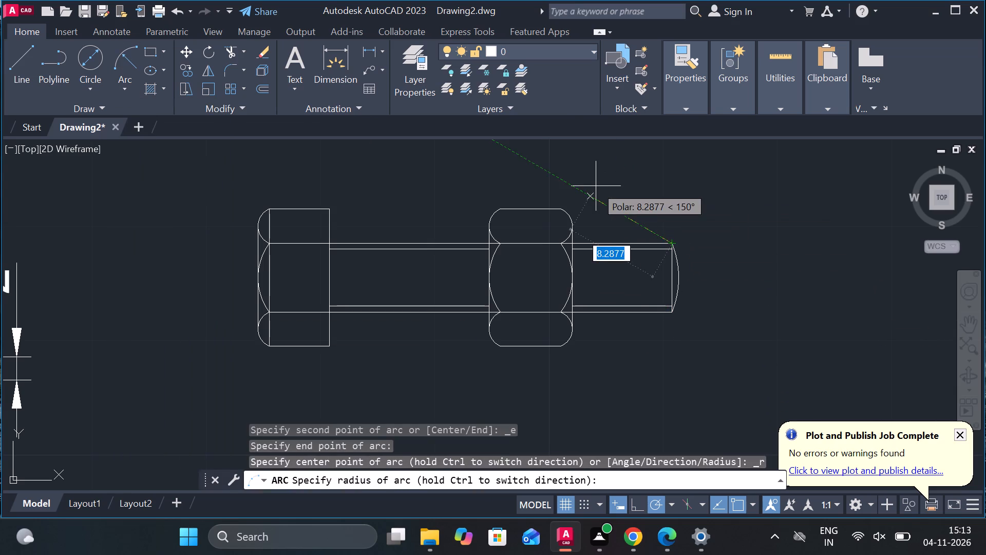
left_click(596, 186)
key("Escape")
Add a centerline between the horizontal screw shank's long edges and stretch its head end to just beyond the screw head.
scroll(728, 268, "down", 1)
type("CE")
left_click(780, 345)
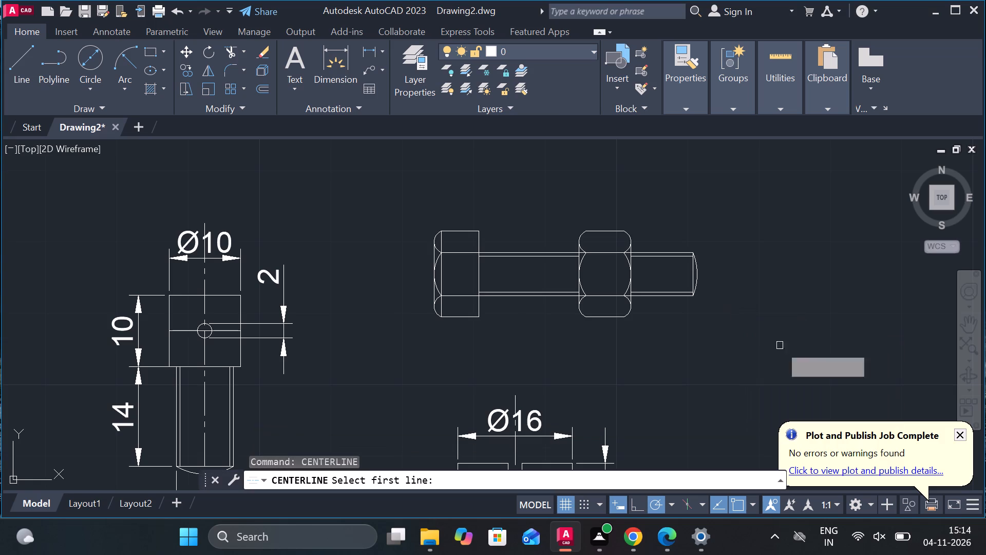
left_click(526, 300)
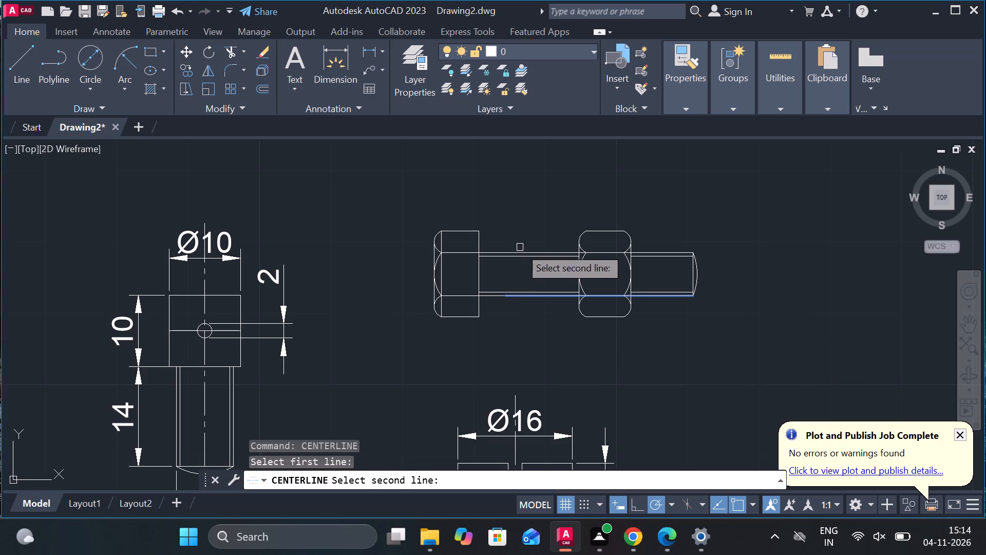
left_click(519, 250)
key("Escape")
left_click(523, 274)
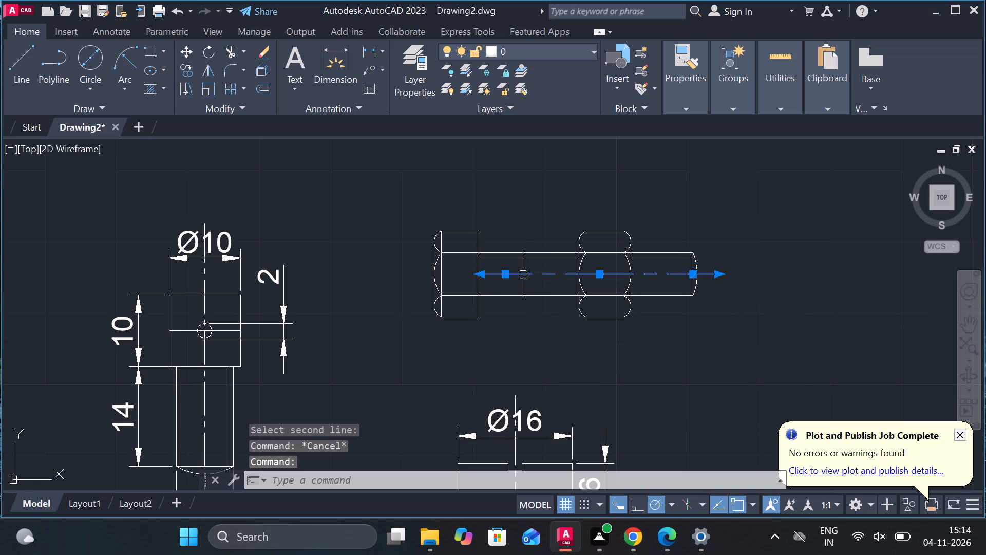
left_click(481, 274)
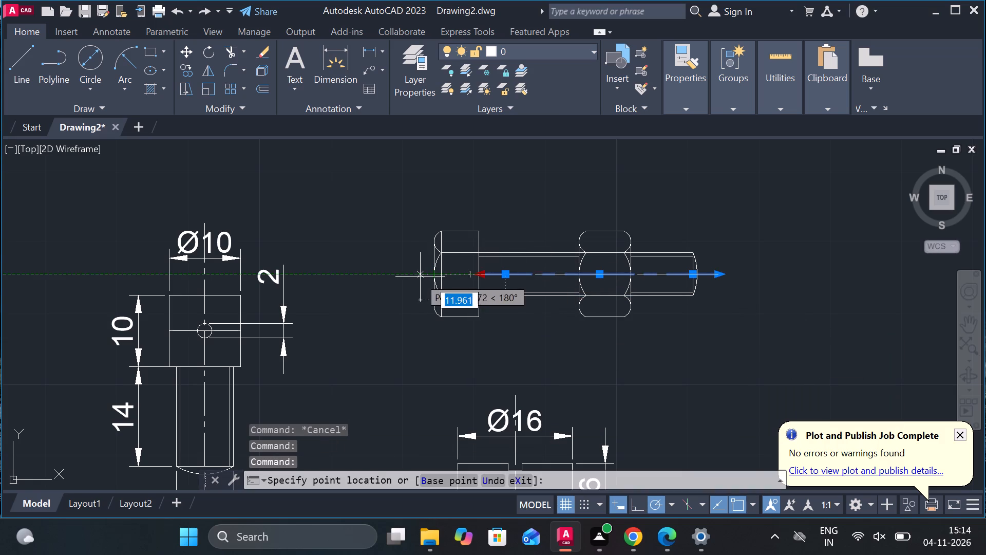
left_click(413, 277)
key("Escape")
Erase the full-height vertical line inside the horizontal screw's head, near its rounded end.
scroll(425, 278, "up", 2)
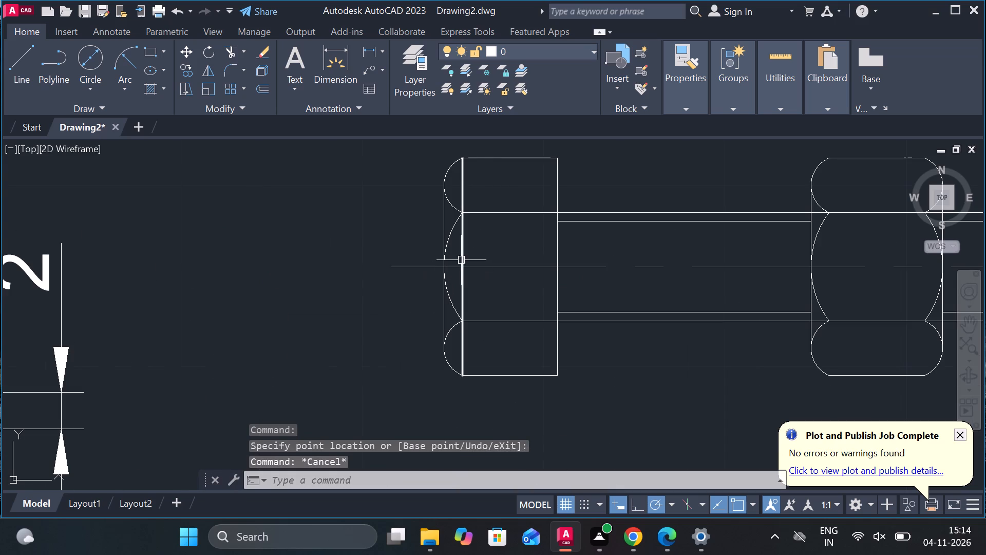
left_click(461, 259)
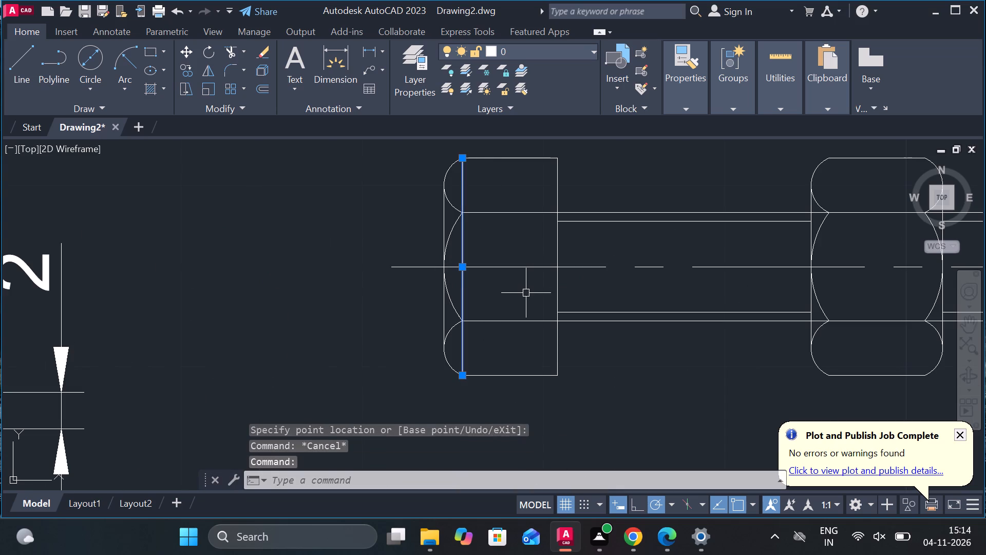
type("E")
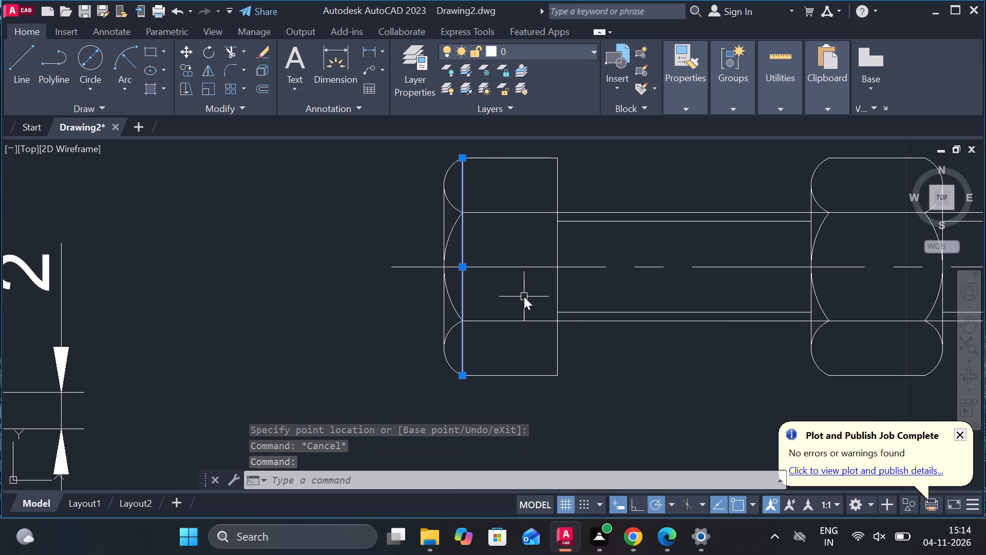
key("space")
Add center marks to the small circle beside the ring and the spring block's hole in the undimensioned jaw assembly.
scroll(576, 306, "down", 2)
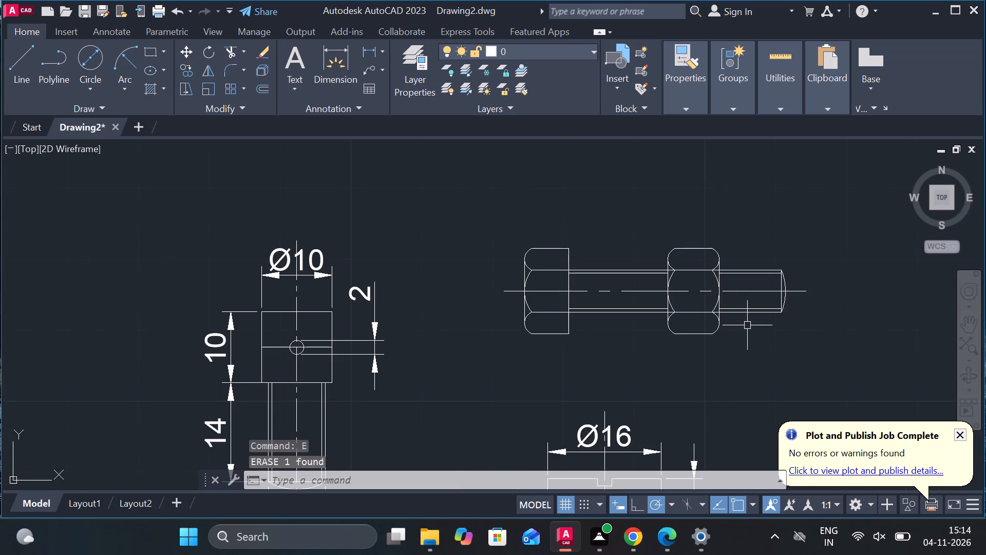
middle_click_drag(733, 325, 678, 305)
scroll(686, 308, "down", 2)
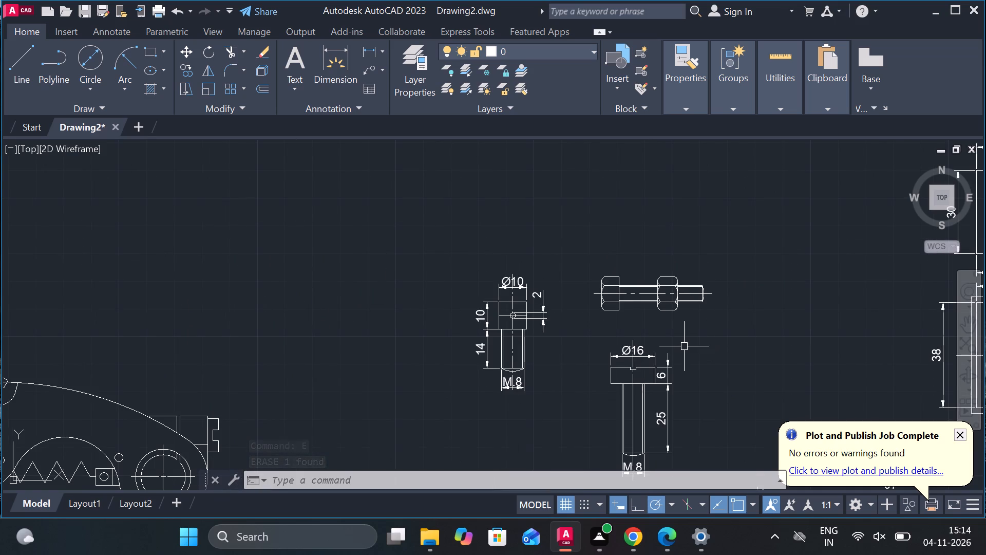
scroll(567, 346, "up", 1)
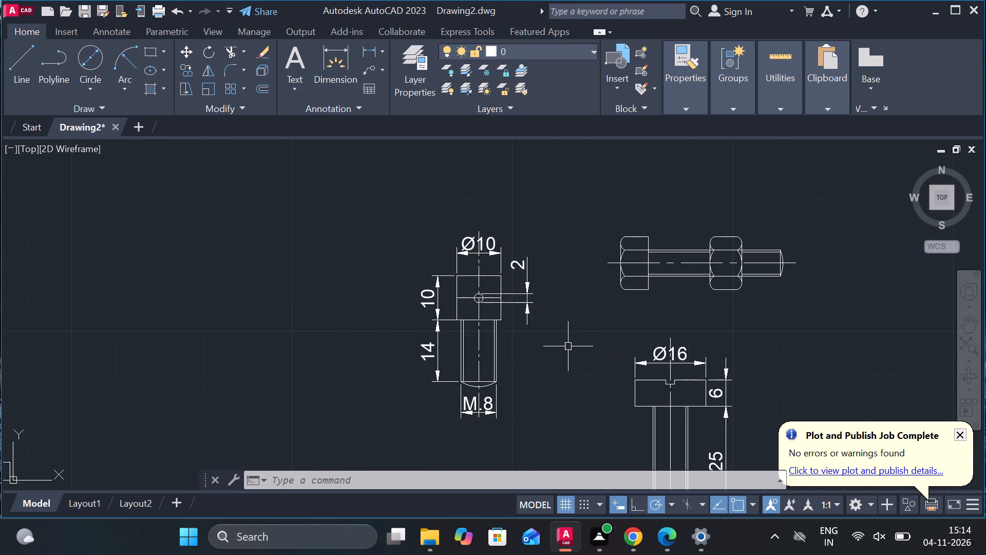
scroll(639, 217, "down", 2)
middle_click_drag(539, 293, 646, 231)
middle_click_drag(516, 296, 547, 275)
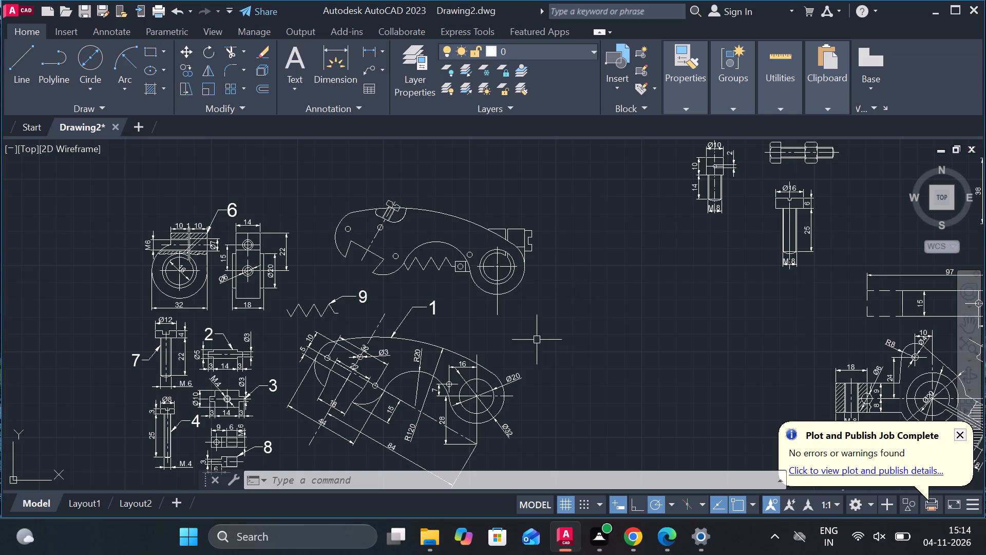
scroll(477, 258, "up", 2)
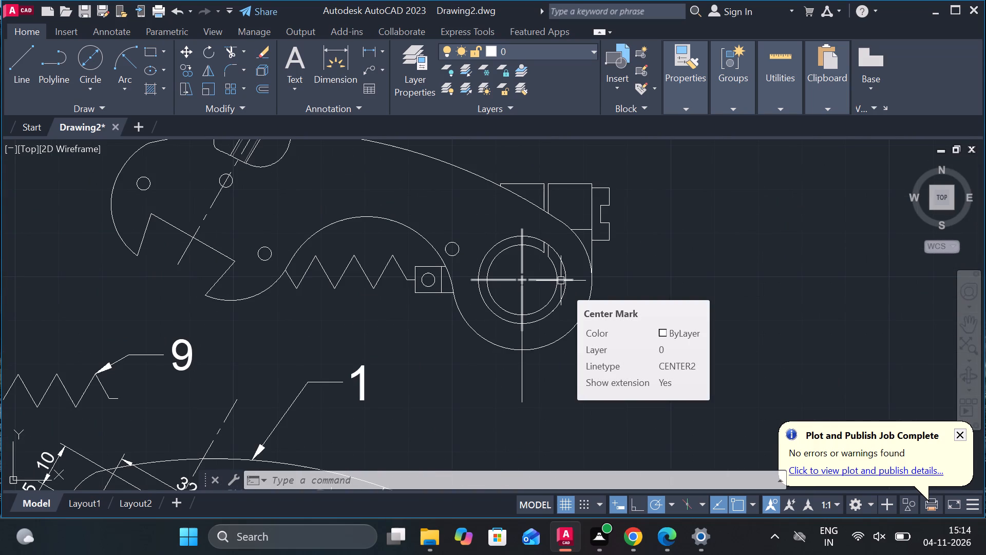
scroll(546, 233, "up", 2)
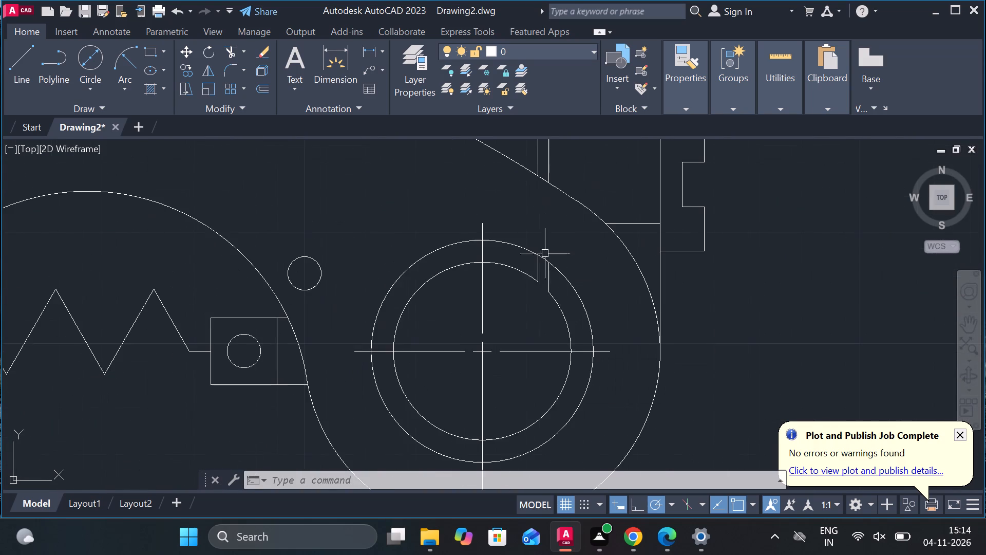
middle_click_drag(516, 270, 521, 270)
type("CM")
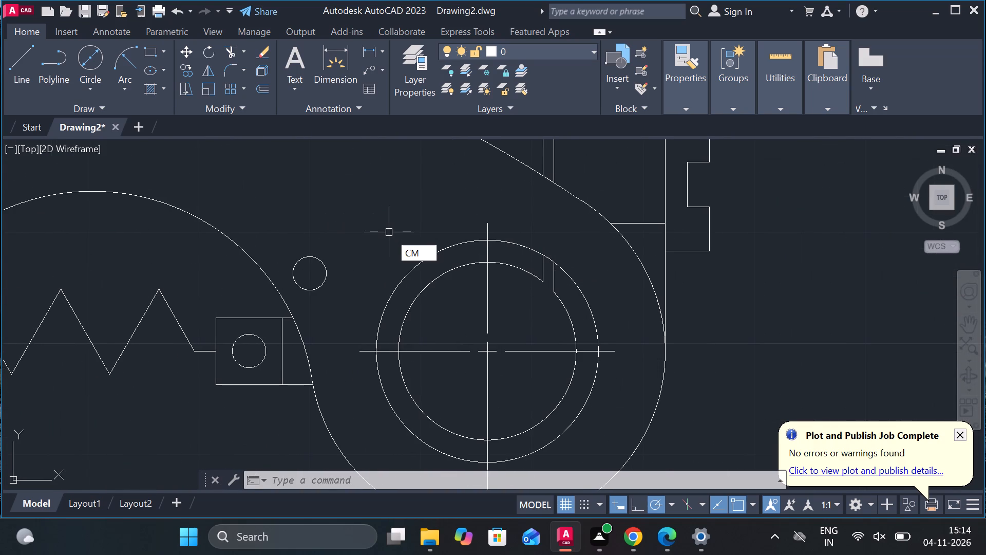
left_click(439, 267)
left_click(327, 269)
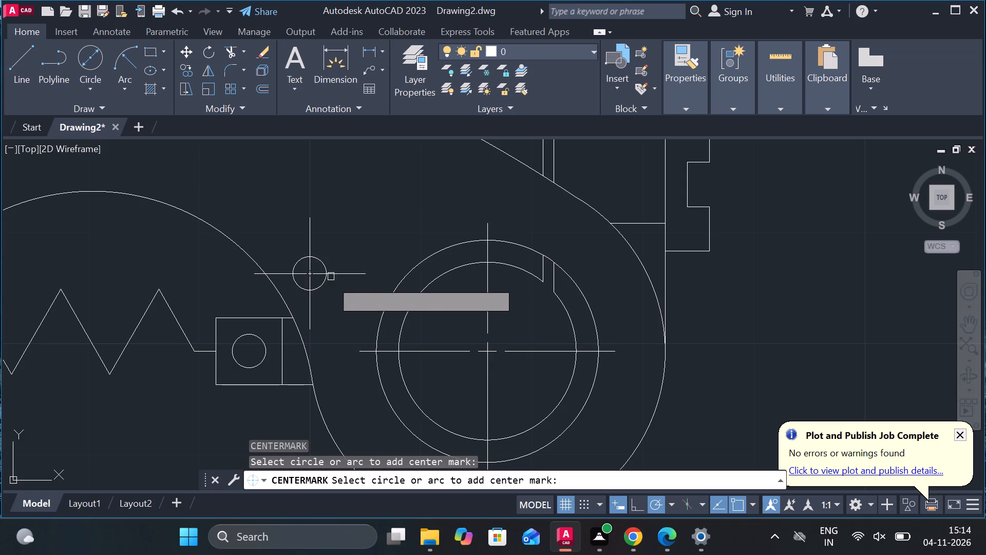
left_click(258, 352)
left_click(266, 347)
Add center marks to the jaw assembly's three remaining small circles: beside the tooth notch, at the rounded nose, and on the inclined centerline.
scroll(278, 347, "down", 2)
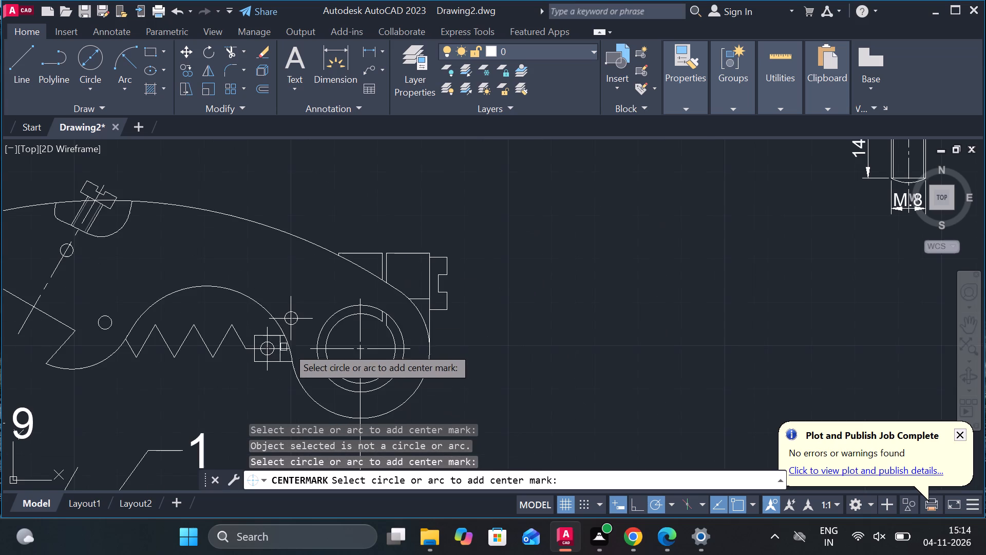
left_click(111, 313)
middle_click_drag(162, 306, 230, 312)
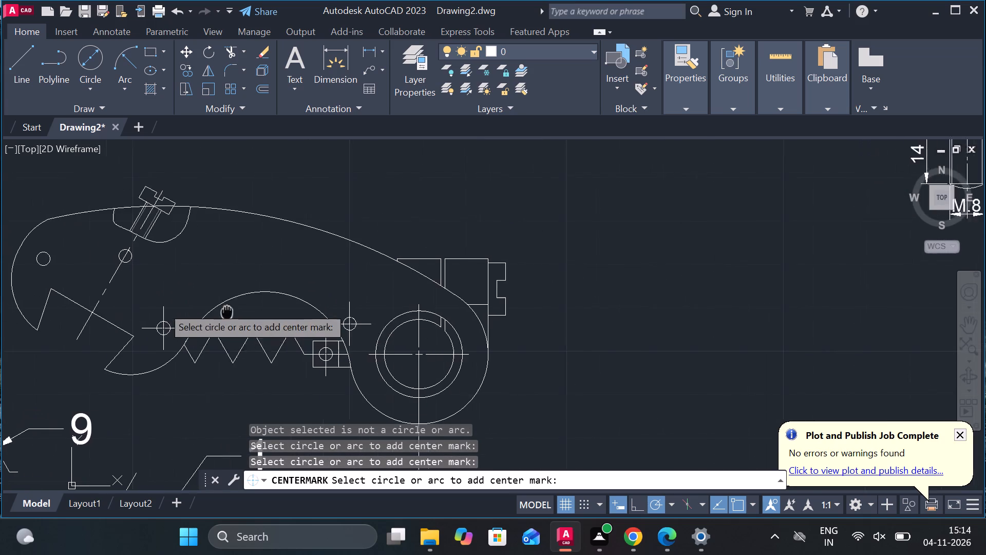
scroll(71, 254, "up", 3)
left_click(14, 272)
left_click(16, 271)
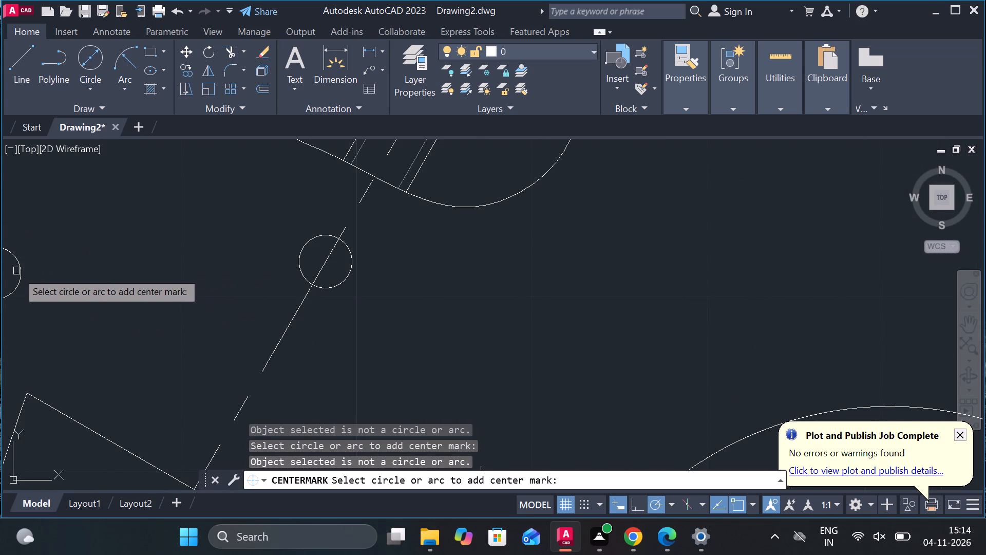
left_click(17, 271)
left_click(347, 273)
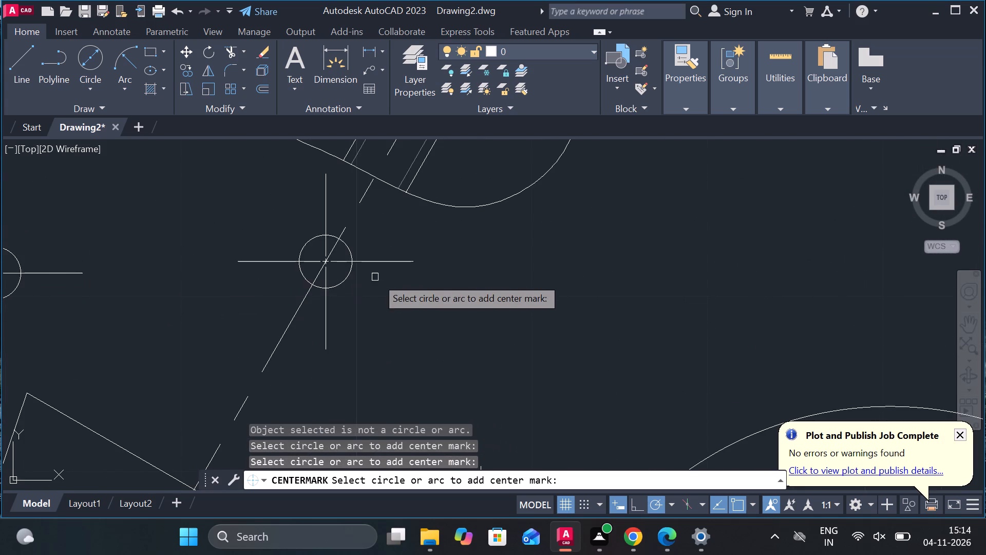
scroll(384, 279, "down", 4)
middle_click_drag(694, 342, 649, 273)
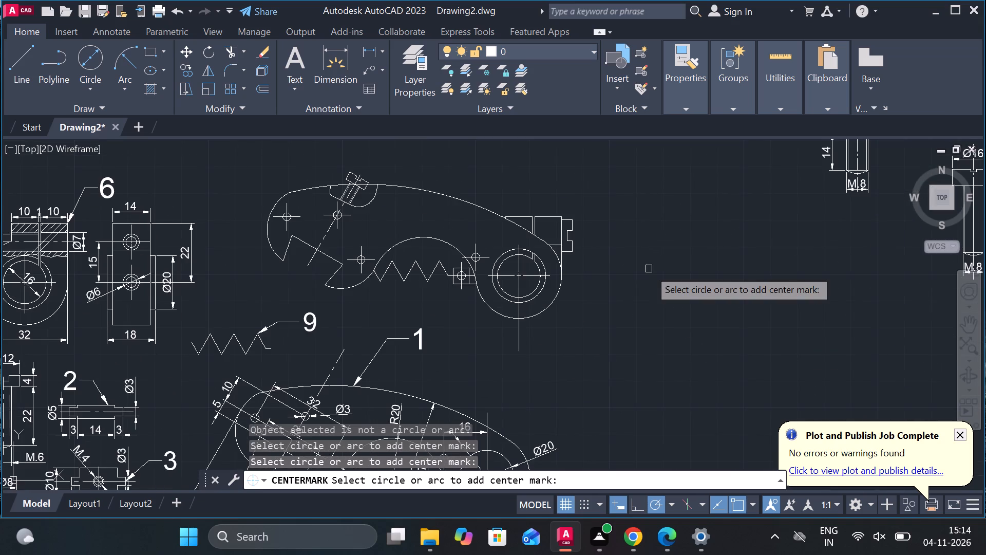
middle_click_drag(634, 269, 530, 224)
scroll(577, 266, "down", 1)
middle_click_drag(502, 299, 447, 288)
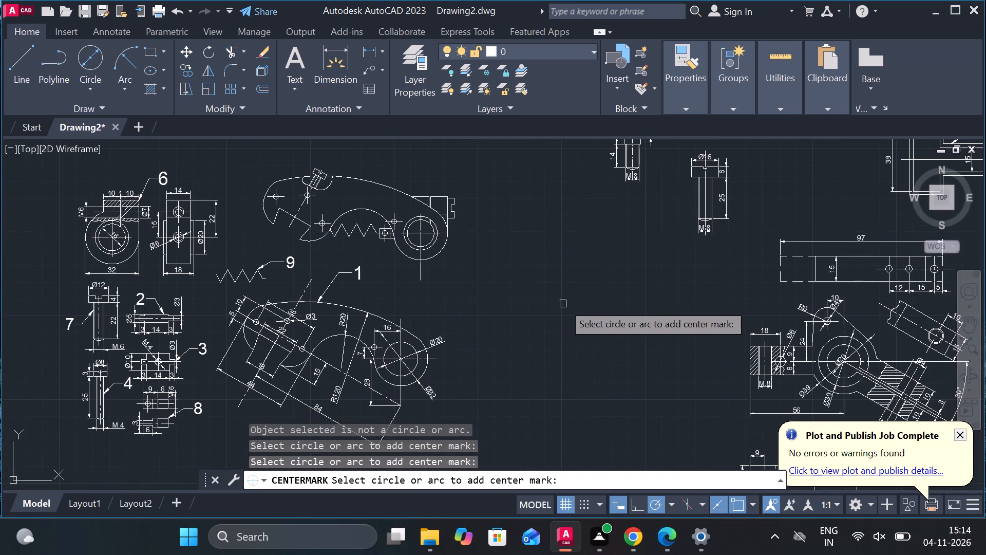
key("Escape")
Draw a rectangle about 285 by 225 around the jaw assembly and its numbered part drawings 1 to 9.
scroll(578, 287, "down", 1)
scroll(548, 310, "up", 1)
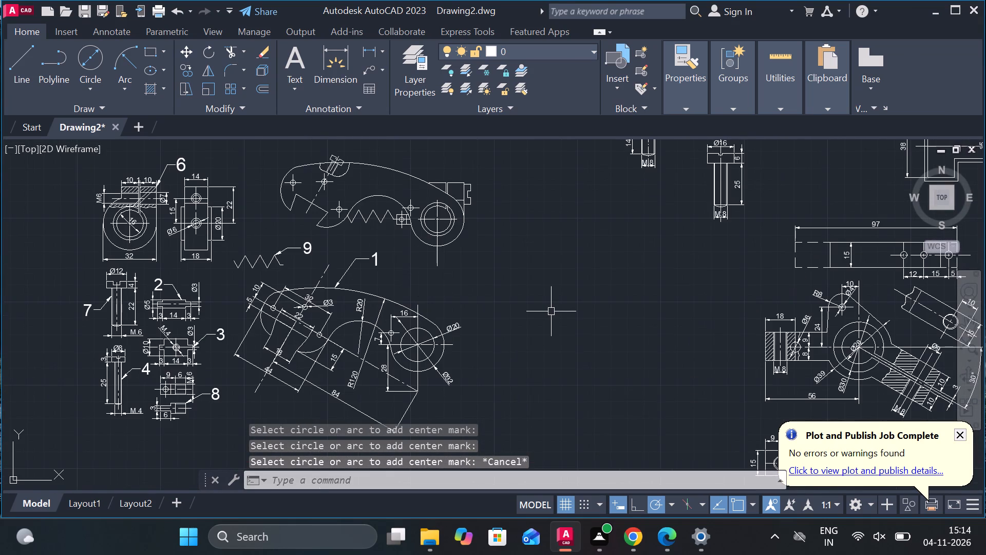
left_click(150, 49)
scroll(580, 305, "down", 1)
middle_click_drag(580, 305, 600, 280)
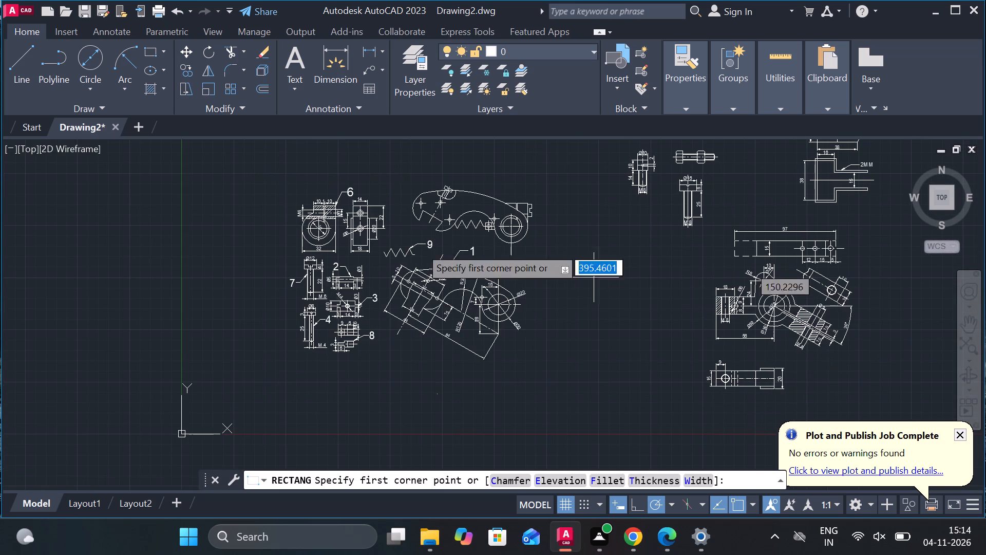
left_click(258, 156)
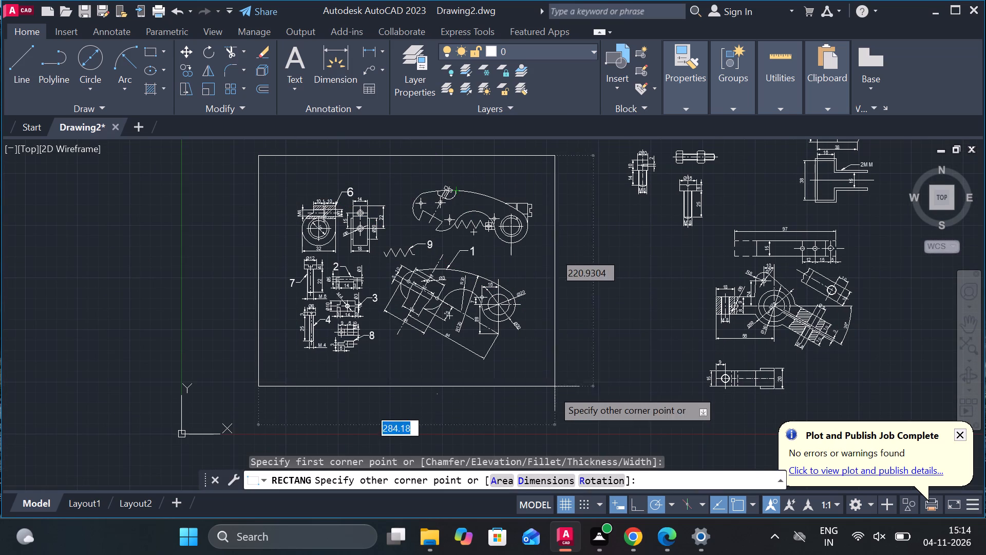
left_click(555, 391)
Add a leader numbered 6, text height 7, pointing to the underside of the Ø39 hub in the dimensioned angled-arm part.
middle_click_drag(617, 330, 508, 329)
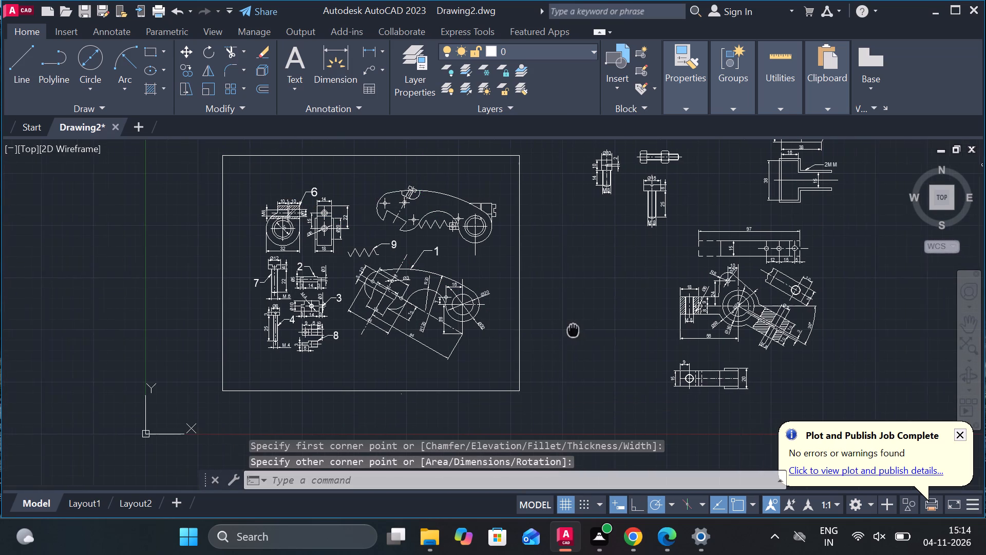
middle_click_drag(508, 329, 372, 315)
scroll(590, 301, "up", 1)
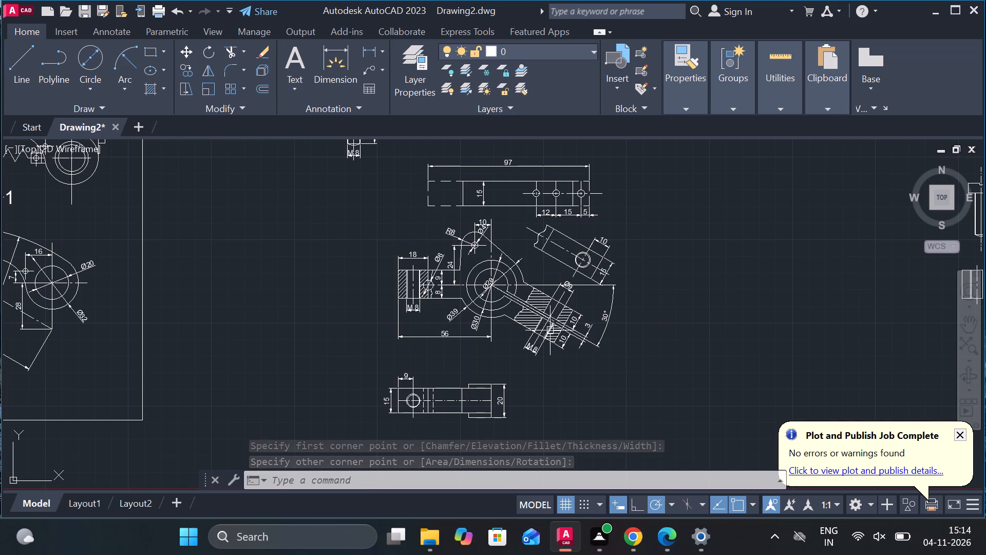
scroll(569, 322, "up", 1)
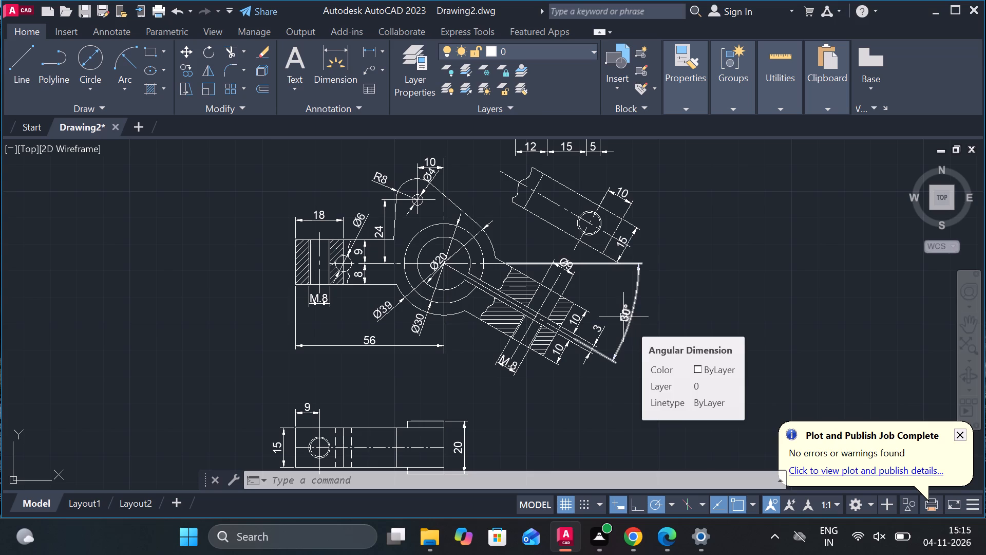
scroll(610, 252, "up", 2)
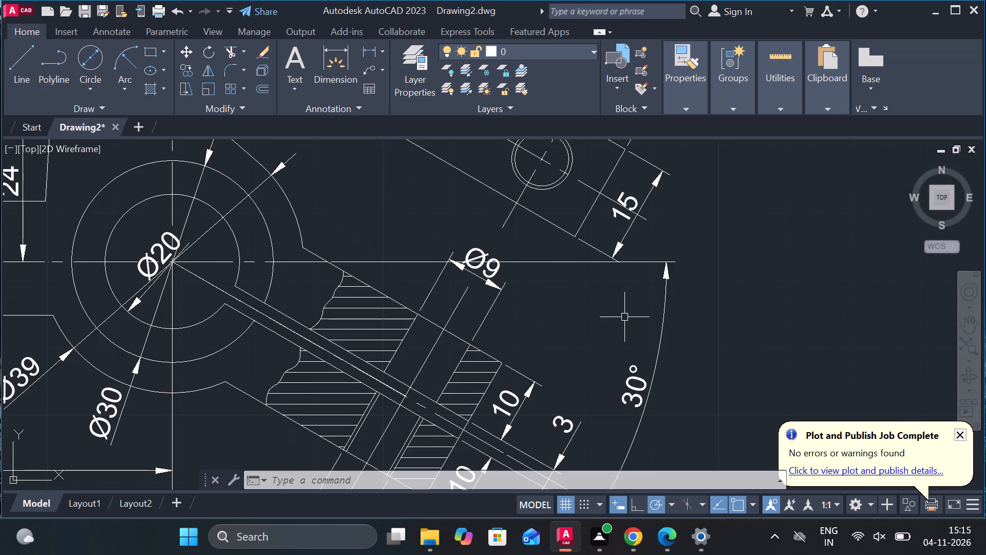
scroll(624, 317, "down", 2)
middle_click_drag(629, 321, 632, 303)
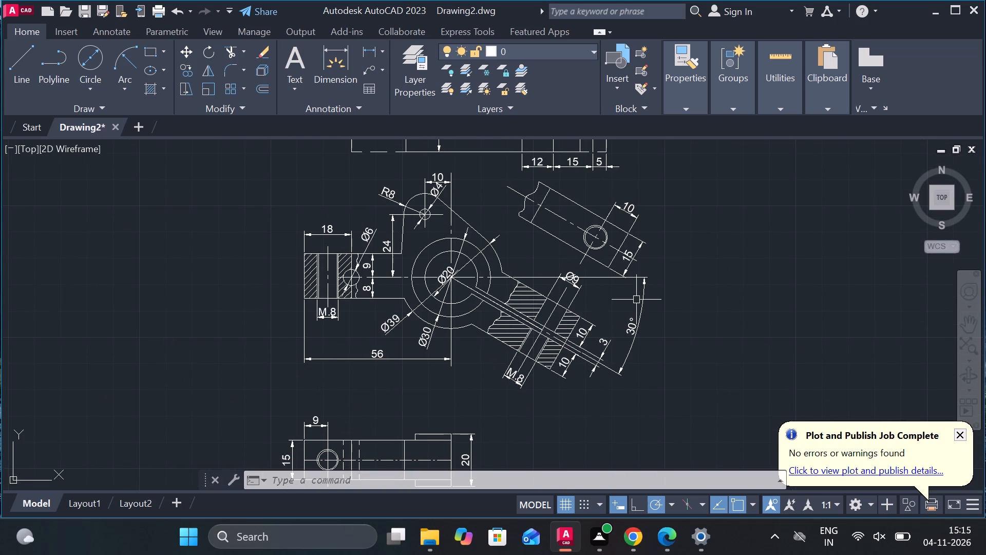
middle_click_drag(630, 282, 633, 314)
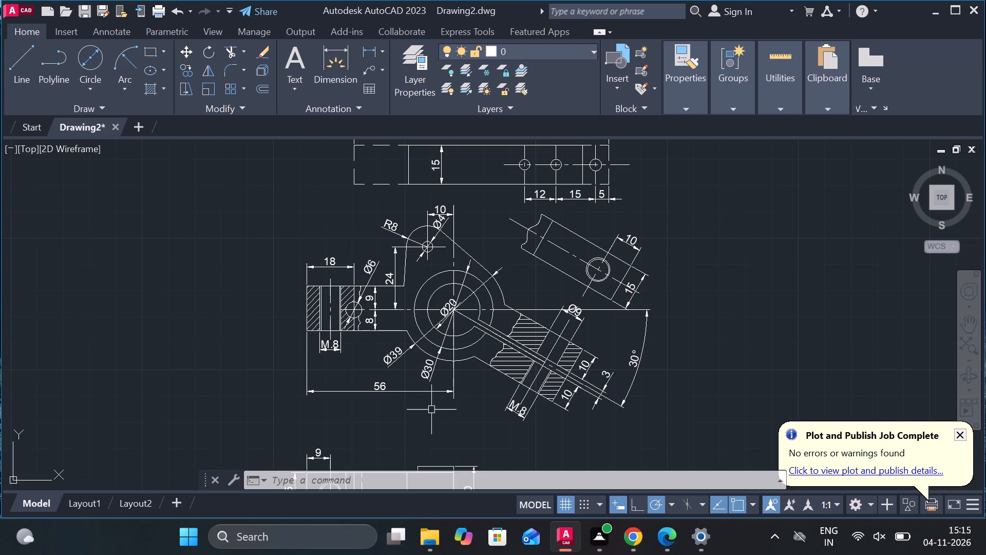
middle_click_drag(433, 395, 431, 350)
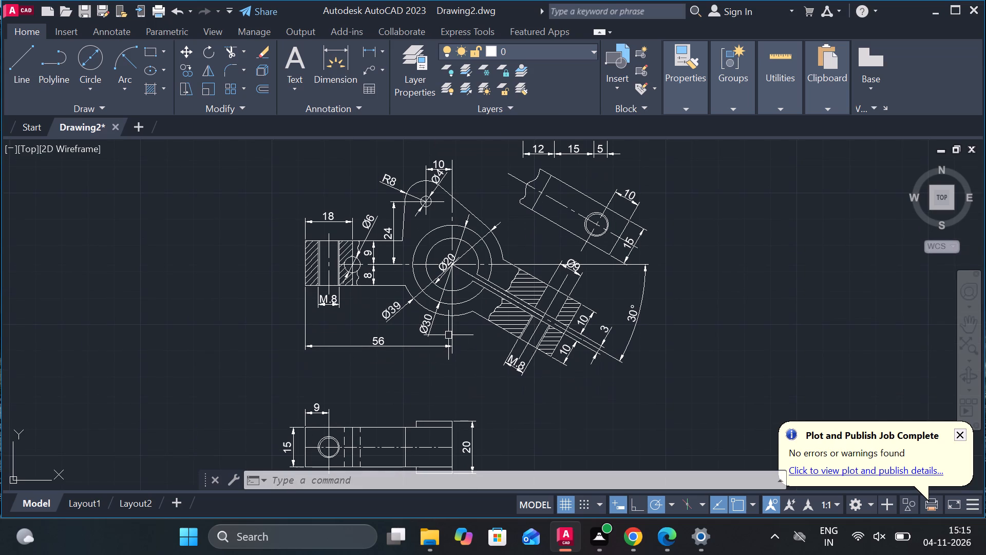
left_click(363, 73)
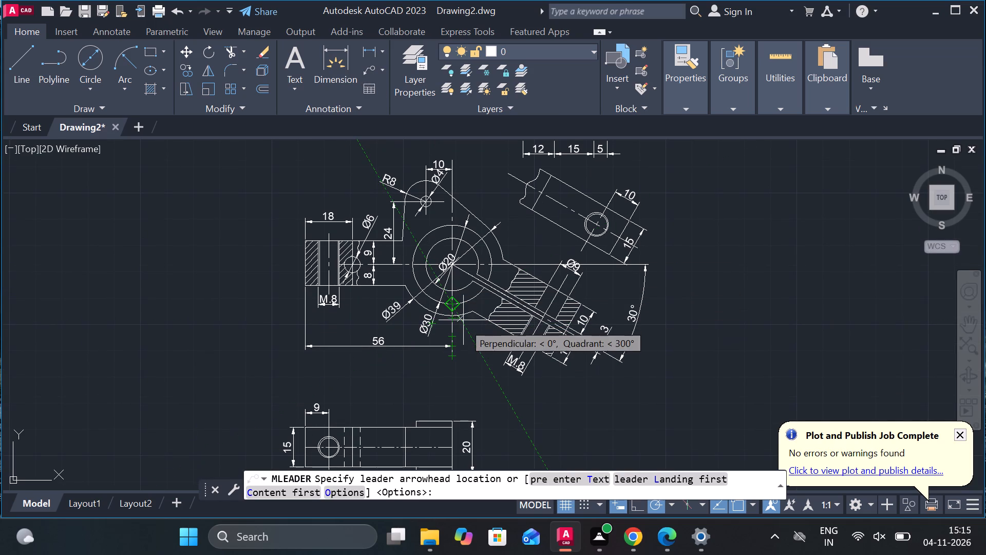
scroll(463, 340, "up", 2)
middle_click_drag(463, 344, 503, 291)
left_click(497, 219)
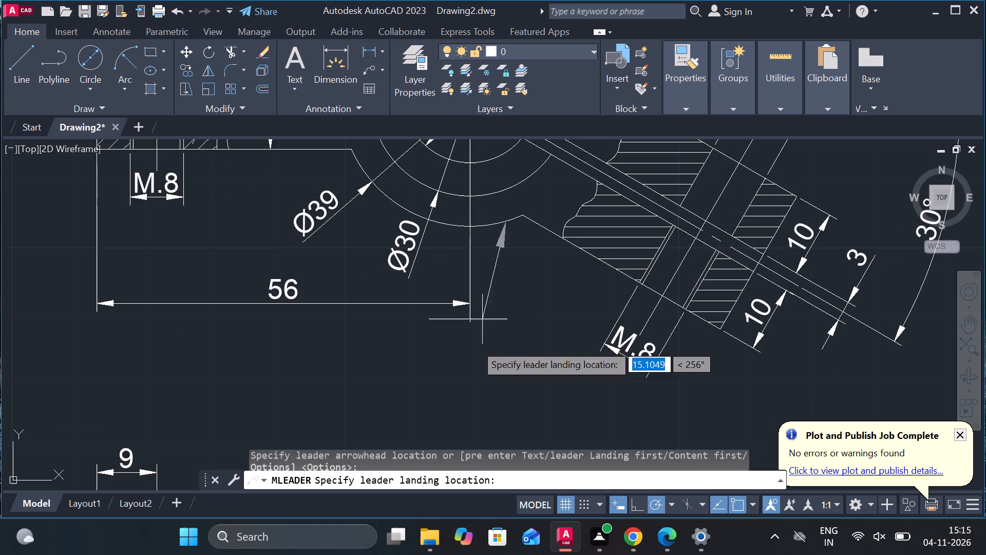
middle_click_drag(462, 368, 475, 287)
left_click(475, 320)
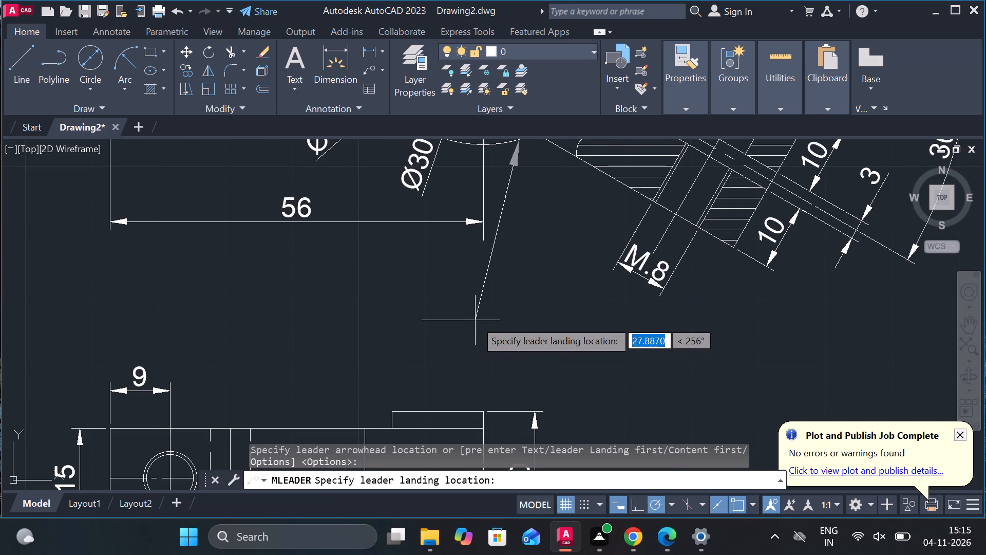
left_click(107, 77)
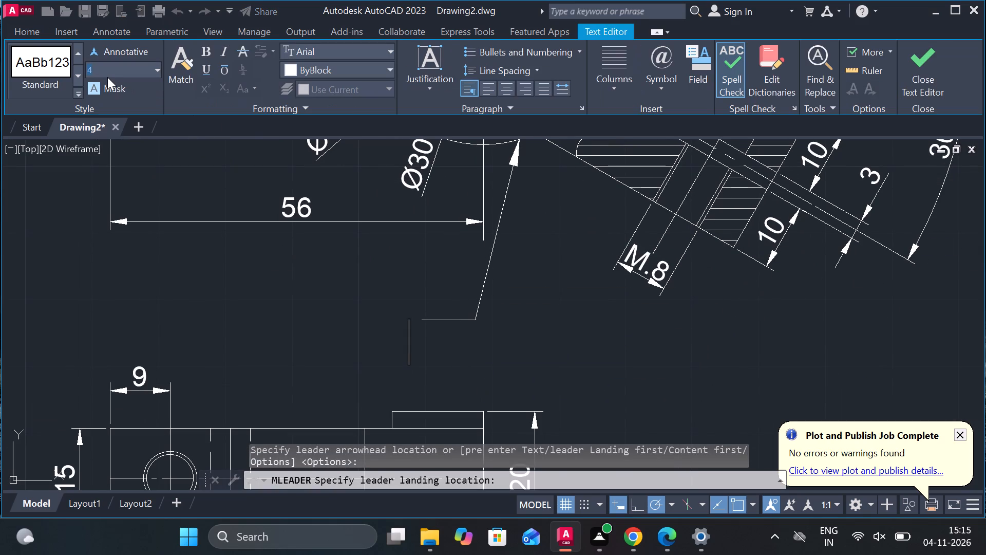
key("7")
key("Return")
key("6")
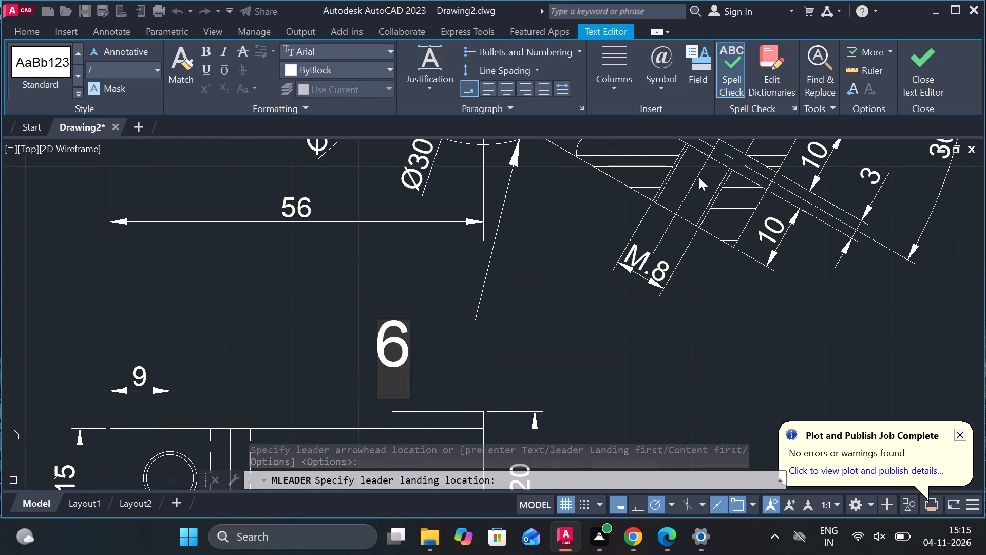
left_click(943, 68)
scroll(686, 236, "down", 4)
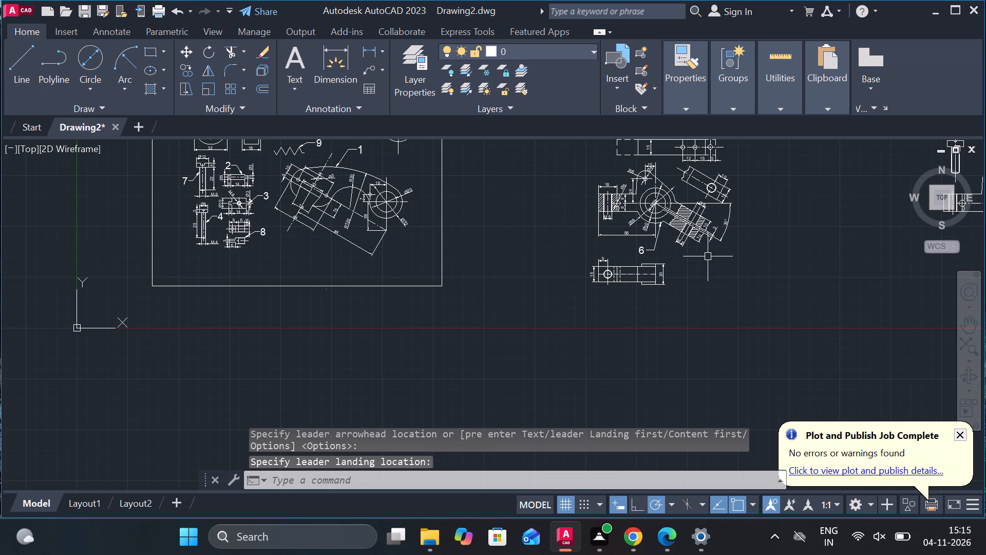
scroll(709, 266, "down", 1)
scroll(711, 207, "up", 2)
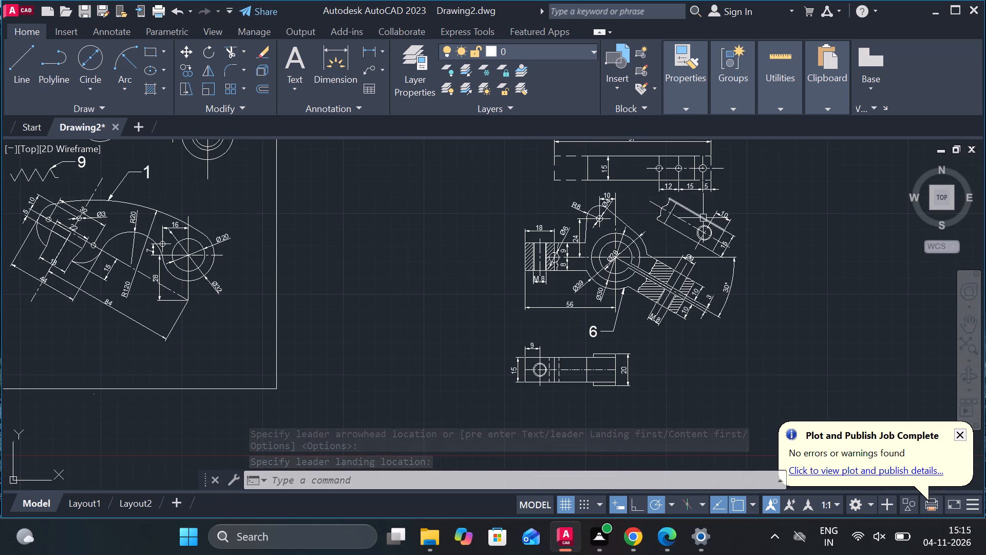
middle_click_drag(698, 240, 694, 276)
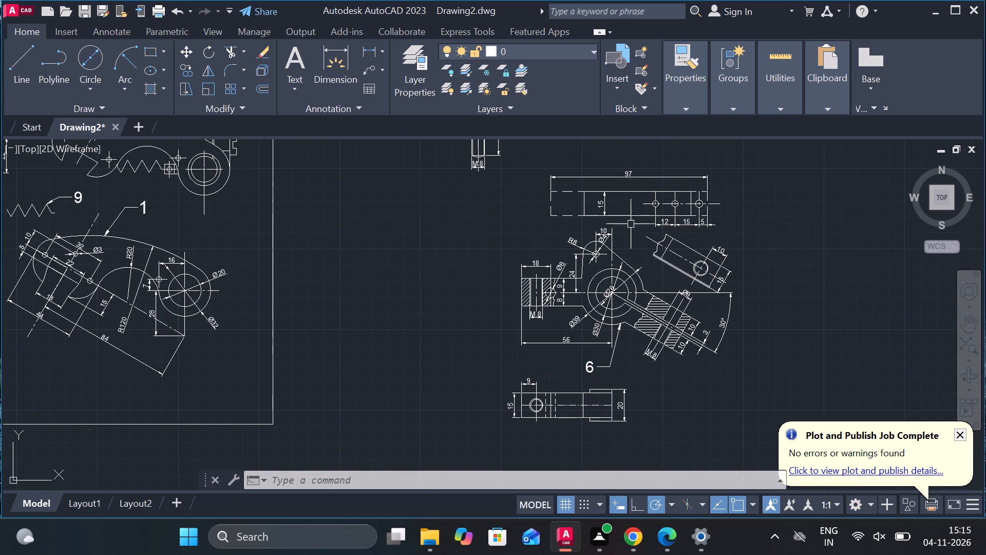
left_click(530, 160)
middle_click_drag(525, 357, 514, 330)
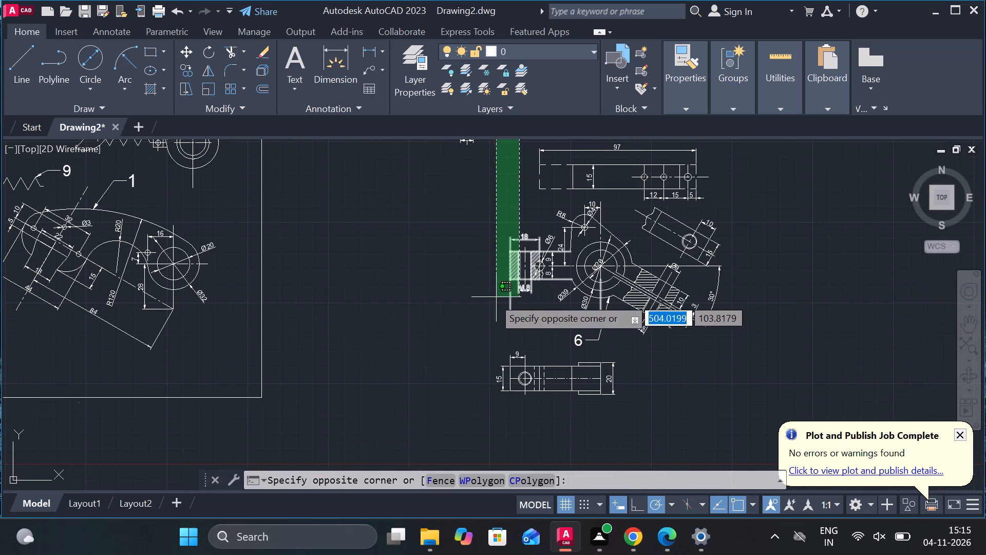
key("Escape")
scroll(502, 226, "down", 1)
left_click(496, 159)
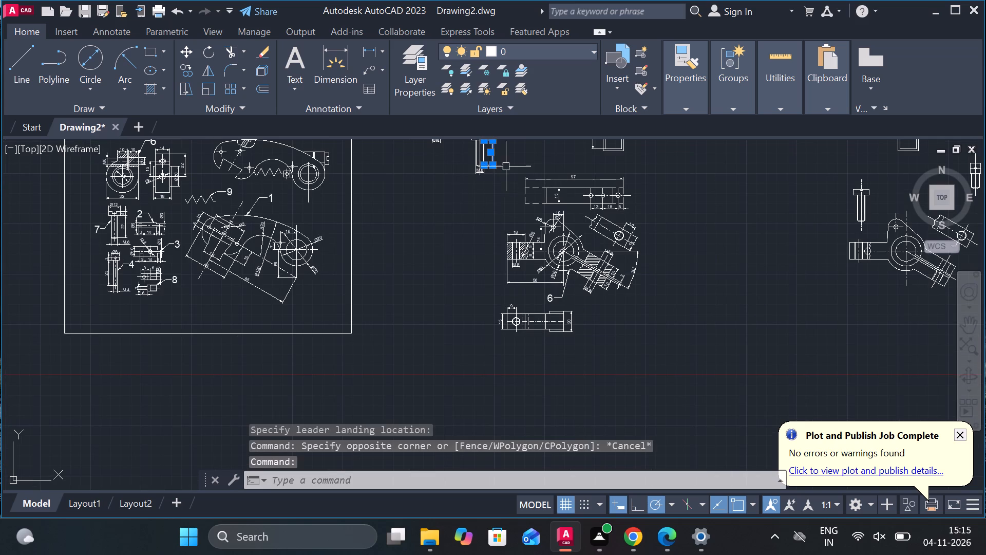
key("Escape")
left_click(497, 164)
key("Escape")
Move the dimensioned angled-arm part's views, together with leader 6, to the empty area beyond the undimensioned parts.
left_click(501, 173)
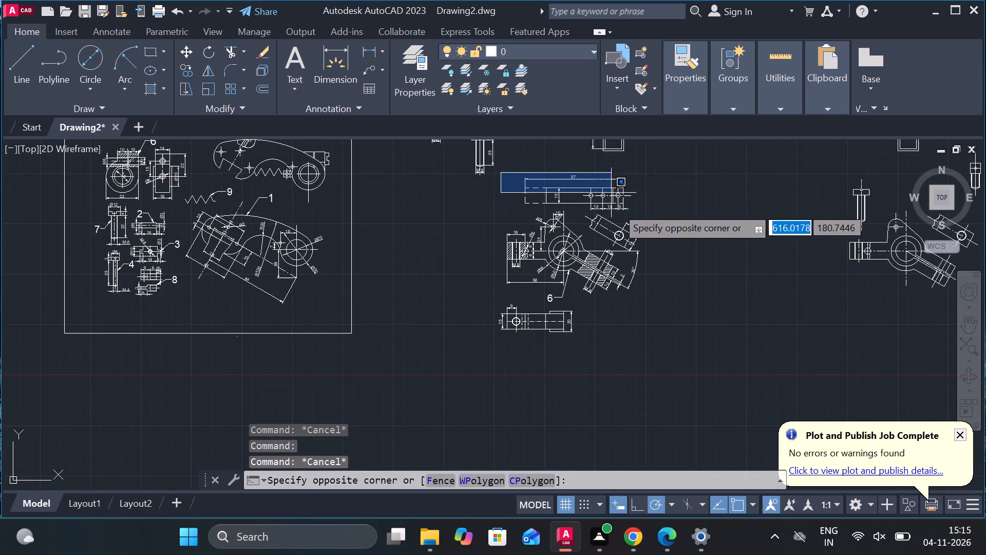
left_click(662, 371)
left_click(670, 376)
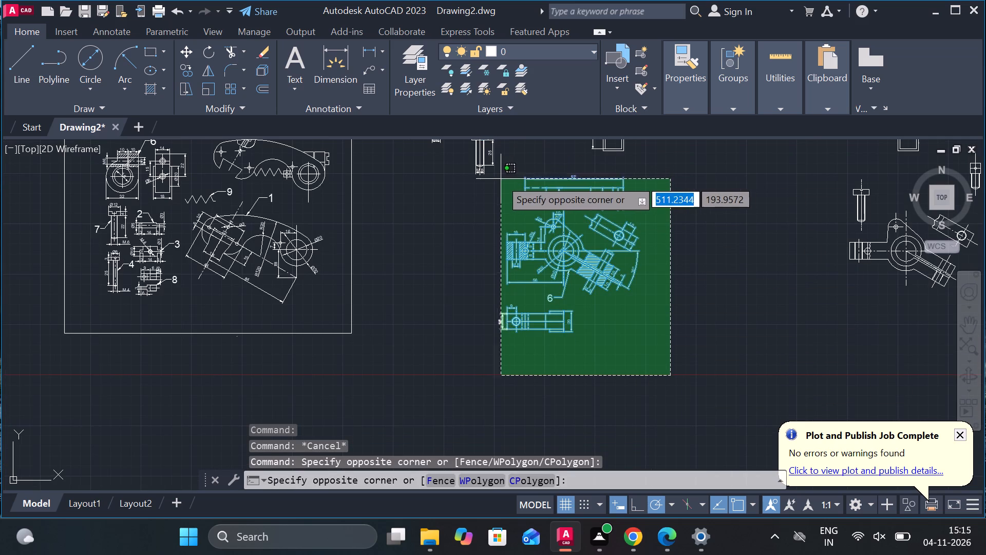
left_click(498, 177)
scroll(608, 211, "down", 2)
scroll(608, 211, "up", 2)
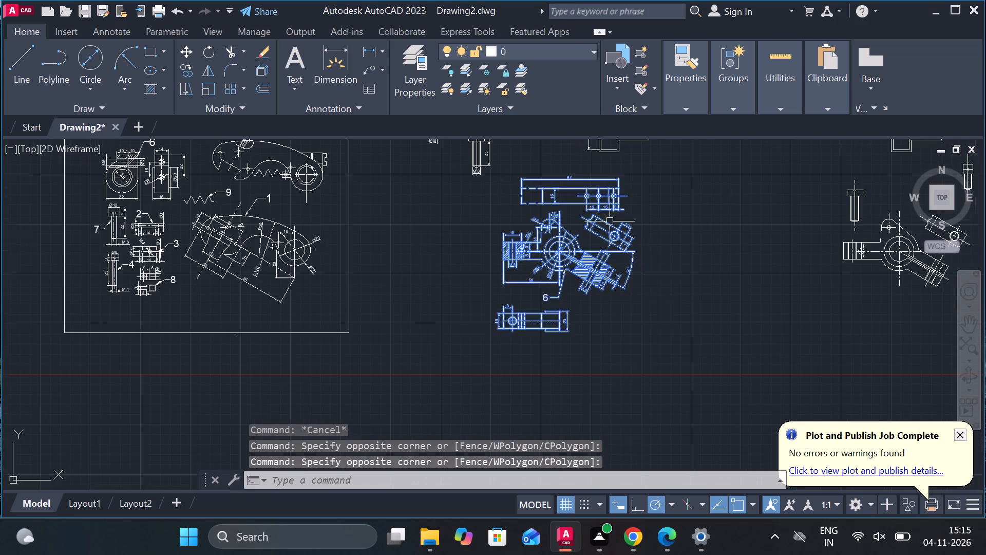
key("m")
key("Return")
left_click(665, 293)
scroll(664, 298, "down", 2)
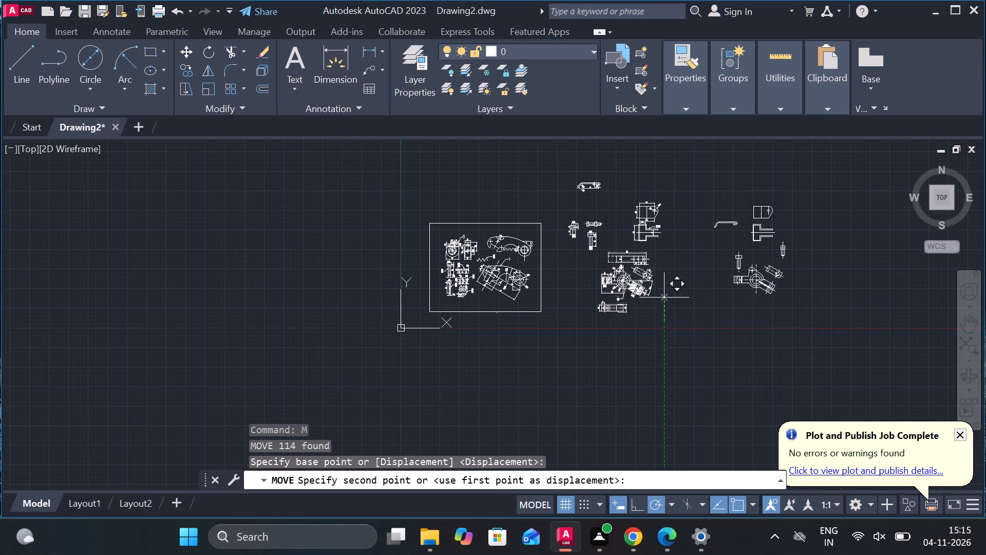
middle_click_drag(697, 317, 442, 323)
middle_click_drag(644, 284, 540, 318)
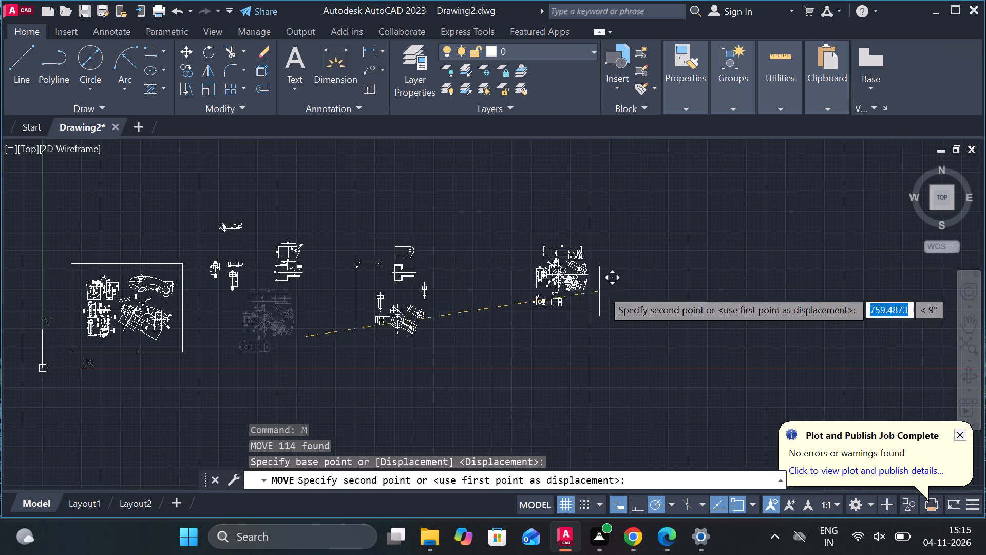
left_click(631, 231)
Erase the 2MM leader note from the lower view of the dimensioned bracket with the R10 corner.
scroll(346, 272, "up", 2)
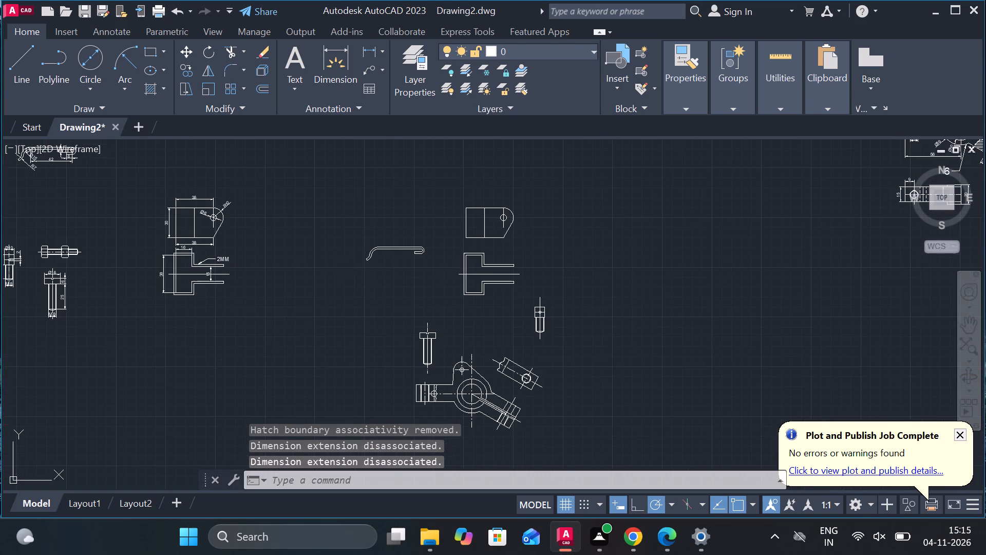
middle_click_drag(477, 291, 698, 270)
middle_click_drag(551, 253, 567, 280)
scroll(465, 215, "up", 2)
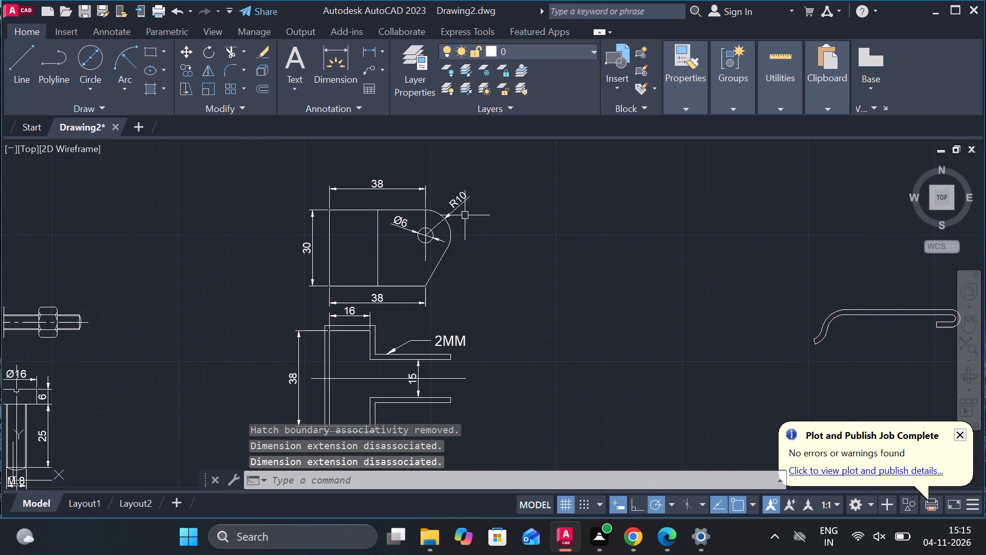
middle_click_drag(518, 245, 610, 235)
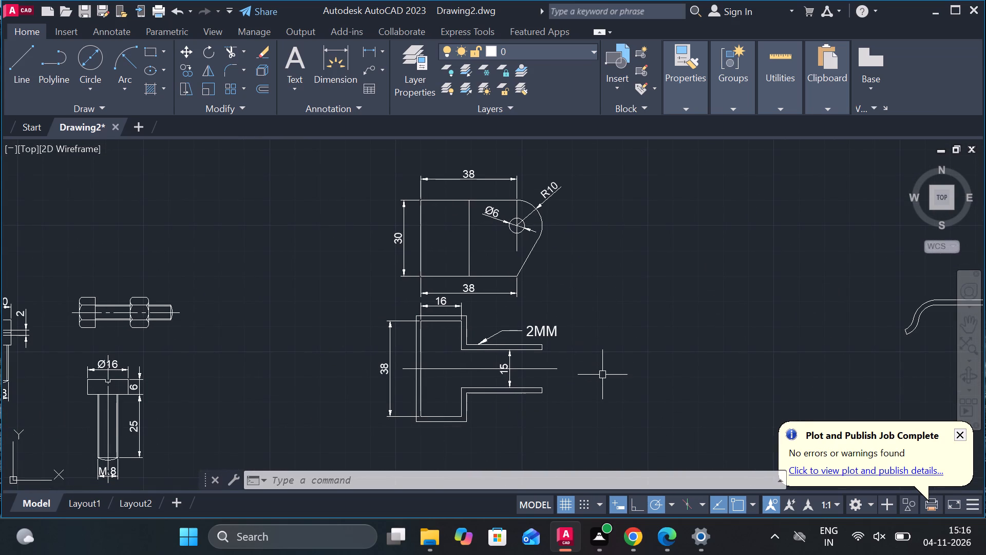
left_click(546, 331)
type("E")
key("space")
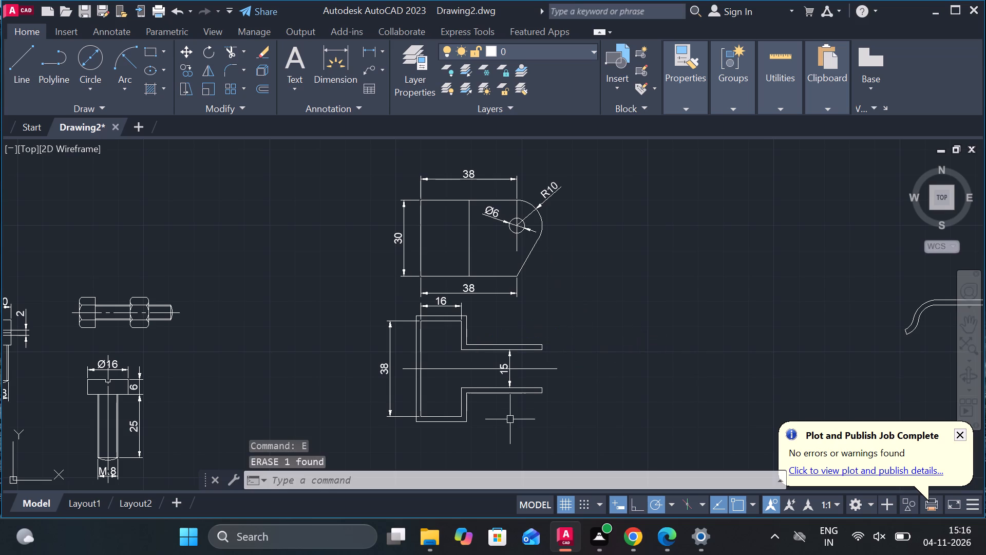
Add a vertical linear dimension for the thickness of the upper arm in the bracket's lower view.
left_click(467, 371)
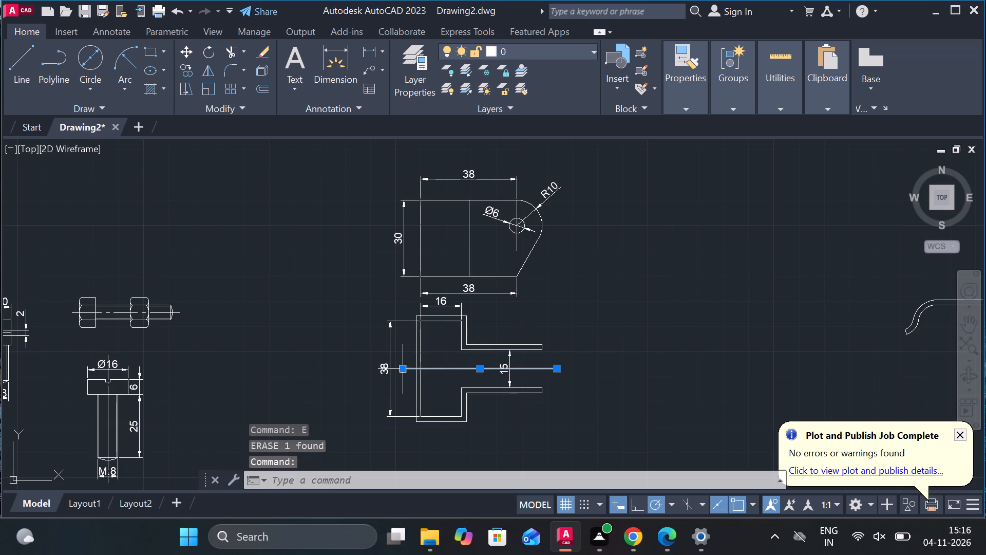
key("Escape")
left_click(374, 52)
scroll(569, 348, "up", 3)
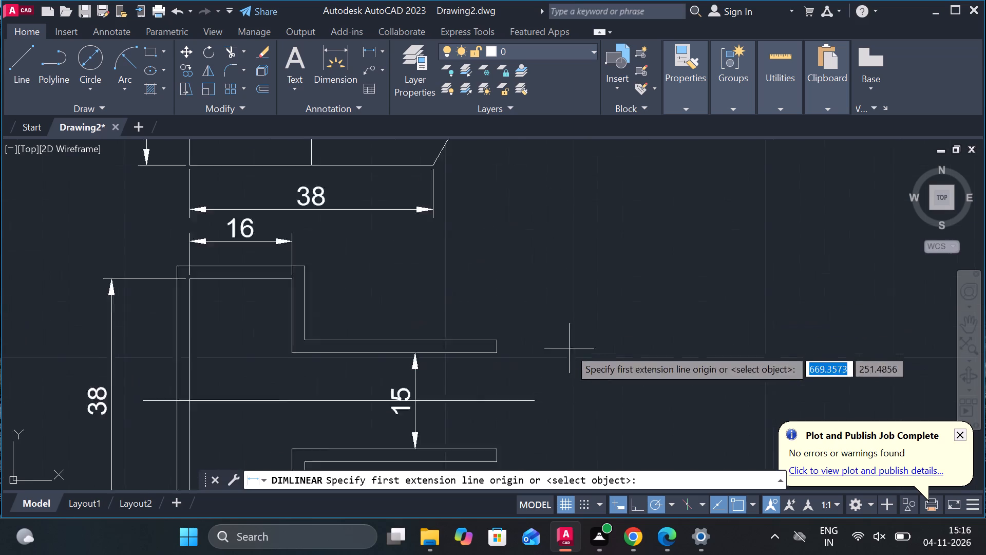
left_click(419, 329)
left_click(424, 357)
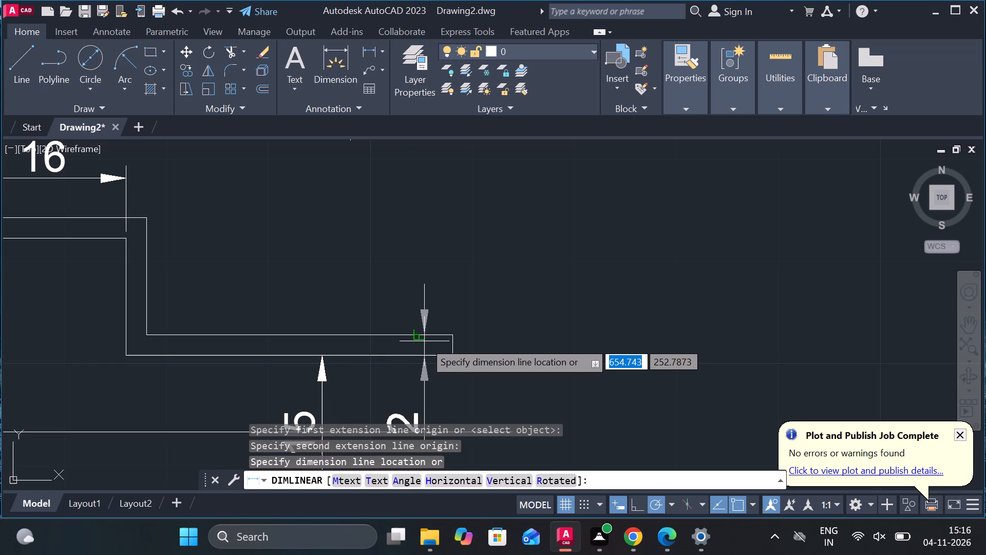
left_click(424, 341)
scroll(475, 342, "down", 2)
key("Escape")
Reposition the new thickness dimension's text above the bracket's upper arm, clear of the 15 dimension.
left_click(457, 368)
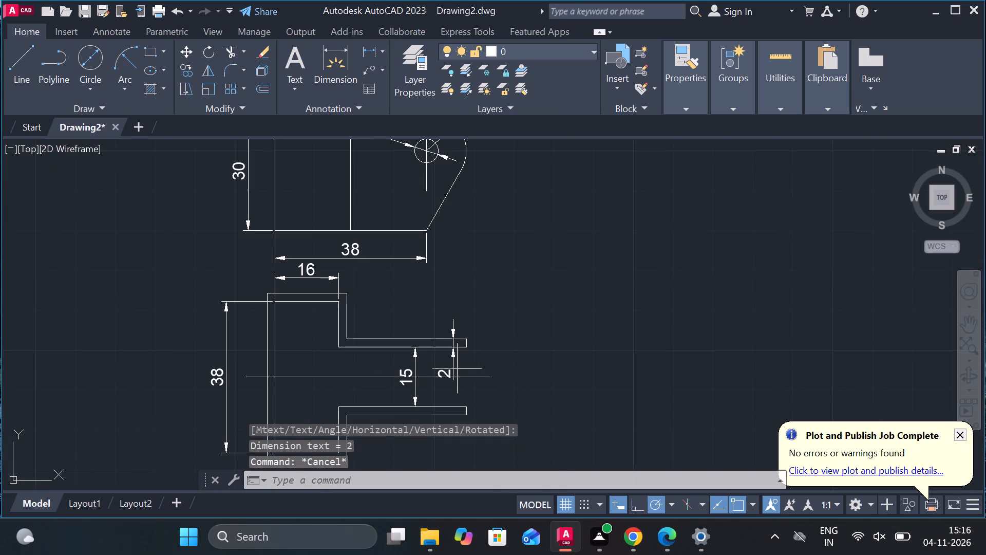
key("Escape")
left_click(457, 369)
key("Escape")
left_click(448, 375)
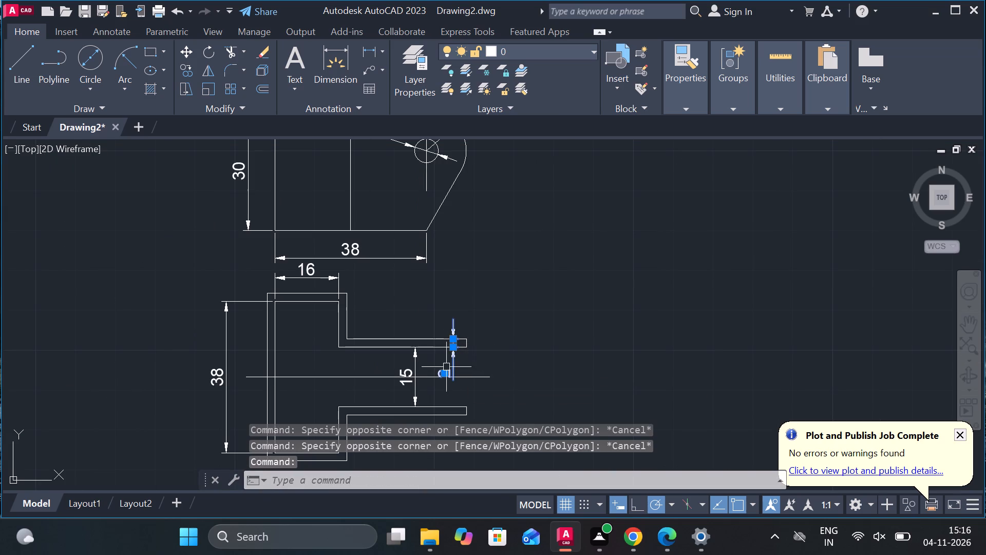
left_click(447, 371)
left_click(447, 317)
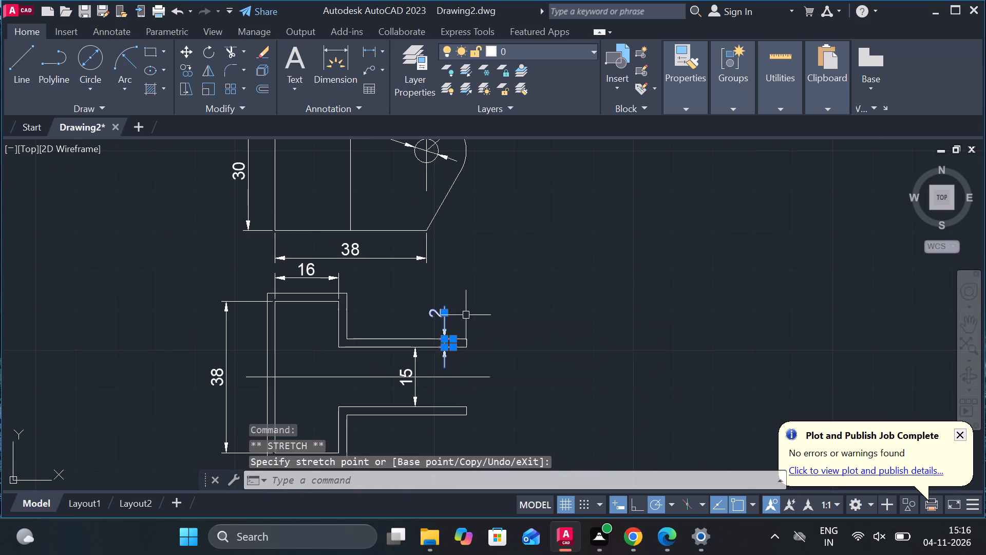
key("Escape")
Add a leader labelled 1 with text height 7 pointing into the upper view of the bracket with the R10 corner.
scroll(482, 319, "down", 1)
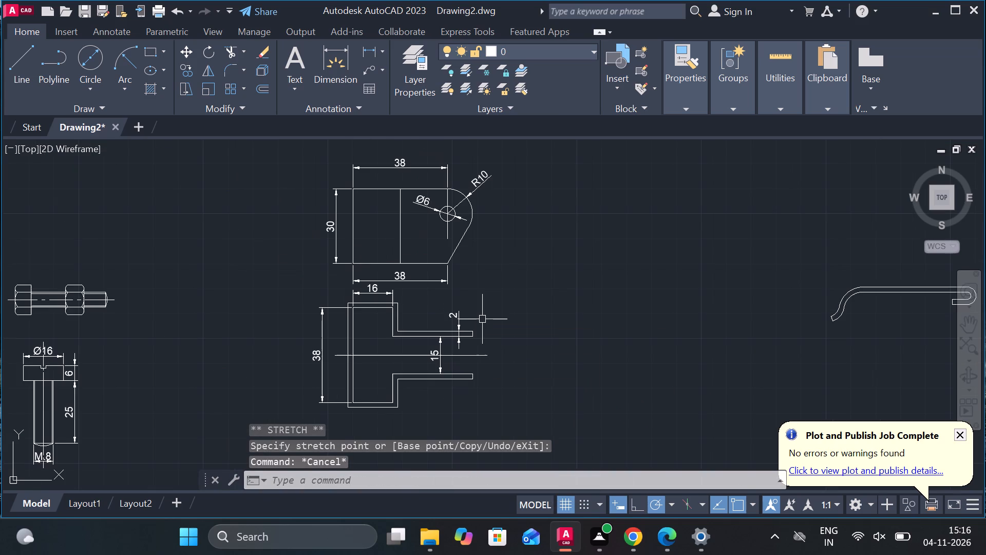
left_click(365, 76)
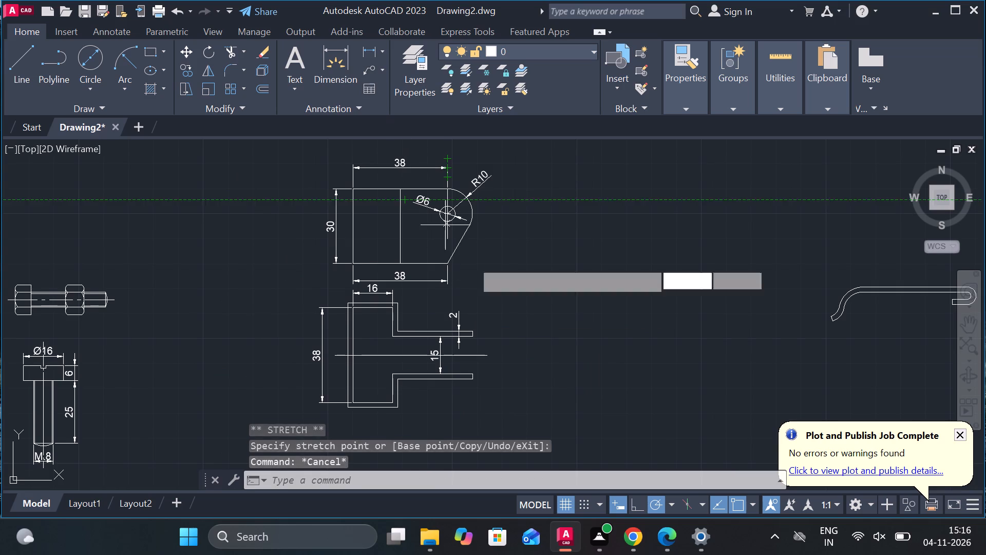
scroll(435, 240, "up", 2)
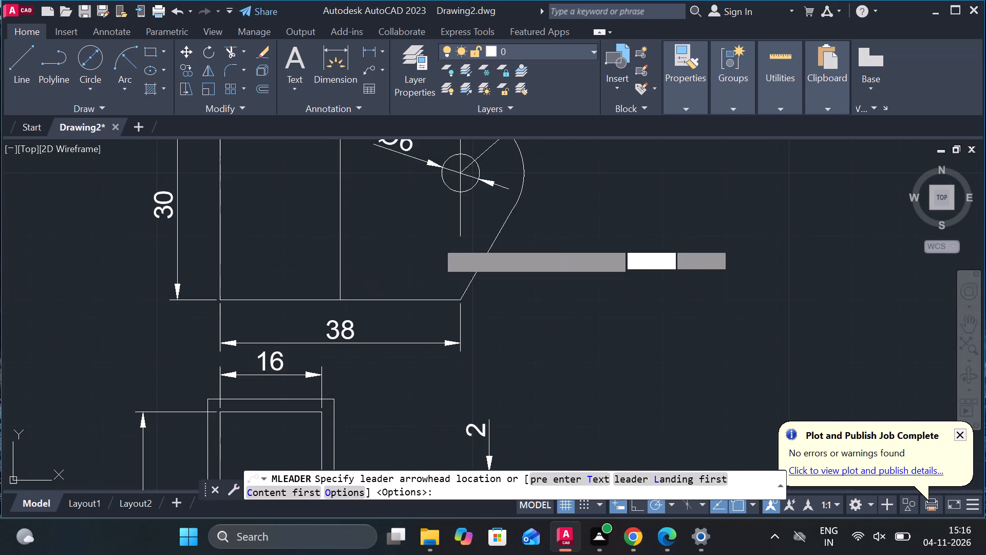
left_click(437, 251)
left_click(516, 303)
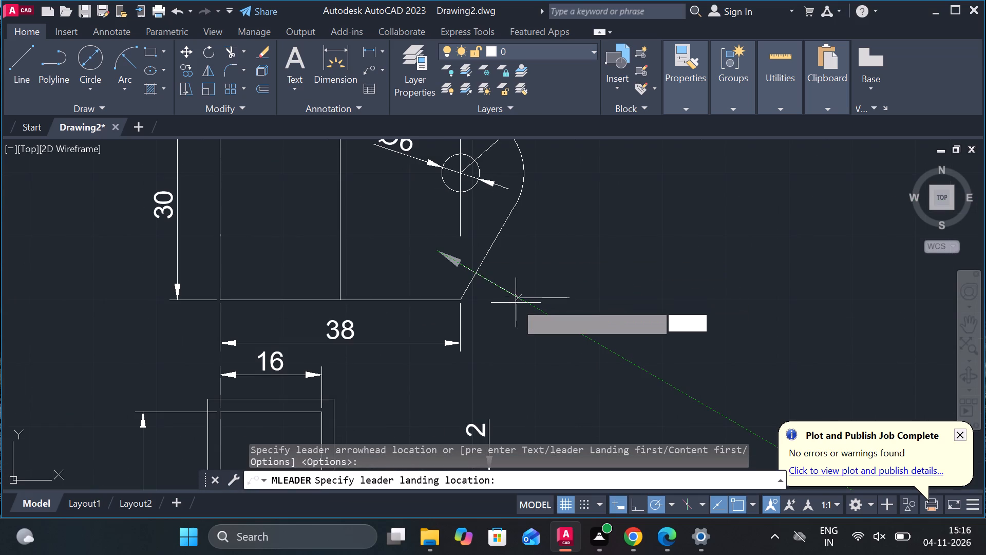
left_click(102, 63)
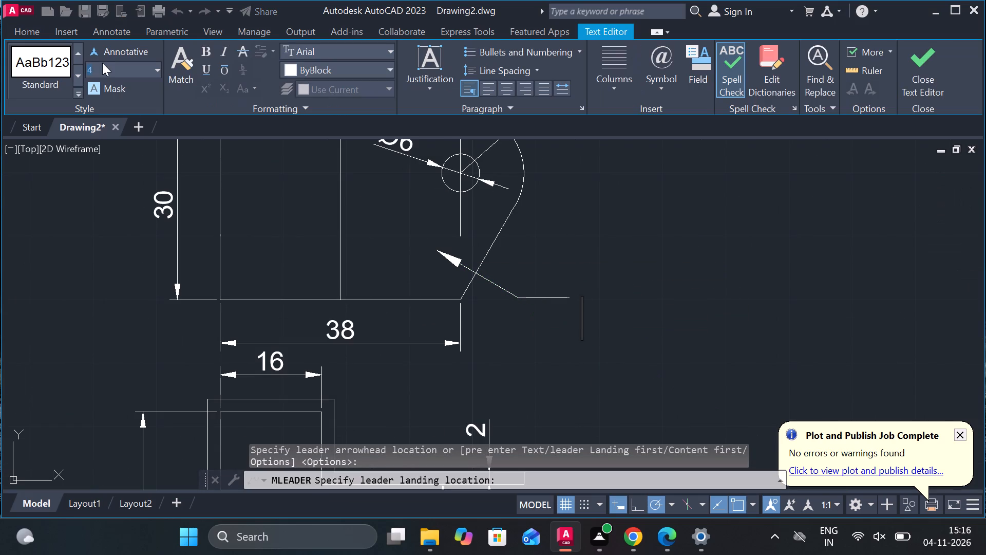
key("7")
key("Return")
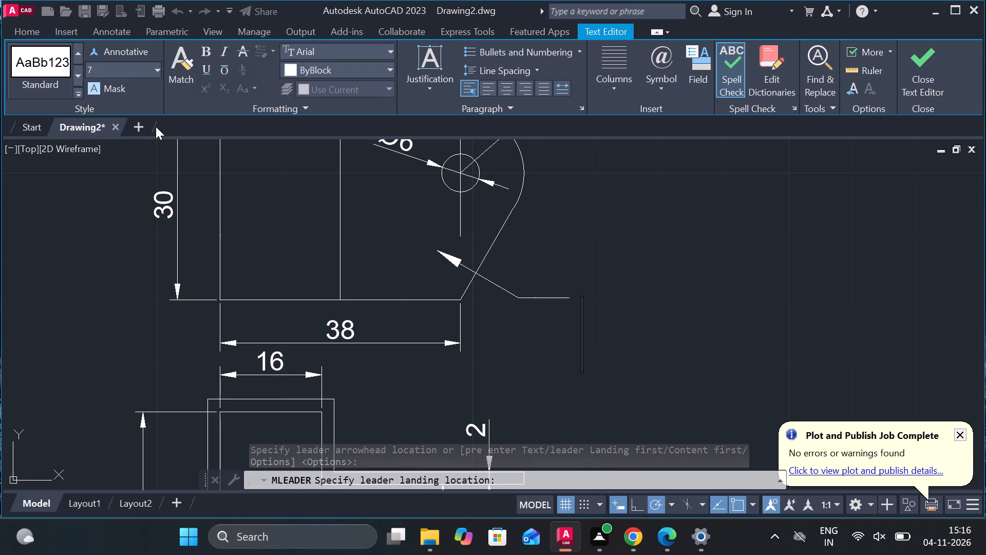
key("1")
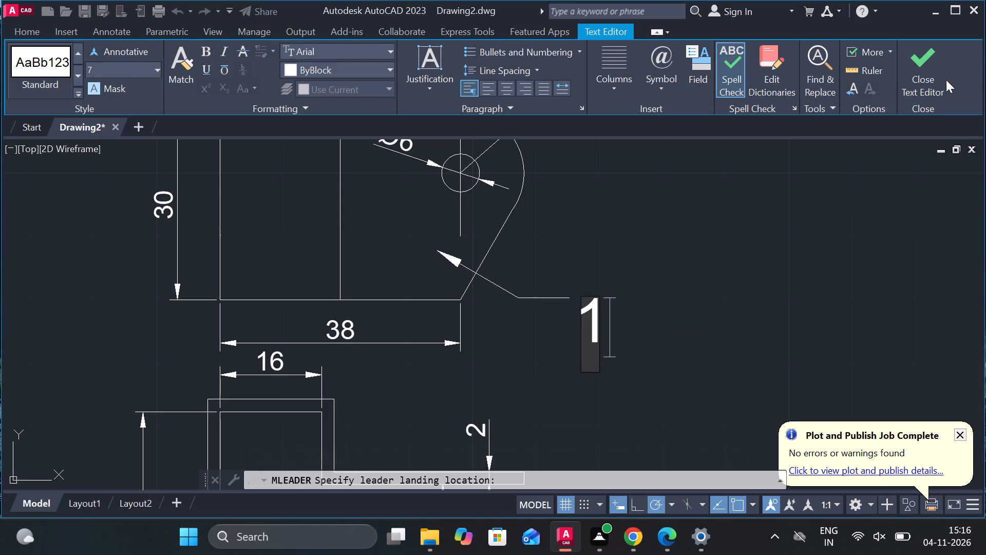
left_click(924, 69)
Move both dimensioned bracket views, together with leader 1, to the empty area beside the dimensioned angled-arm part.
scroll(698, 177, "down", 2)
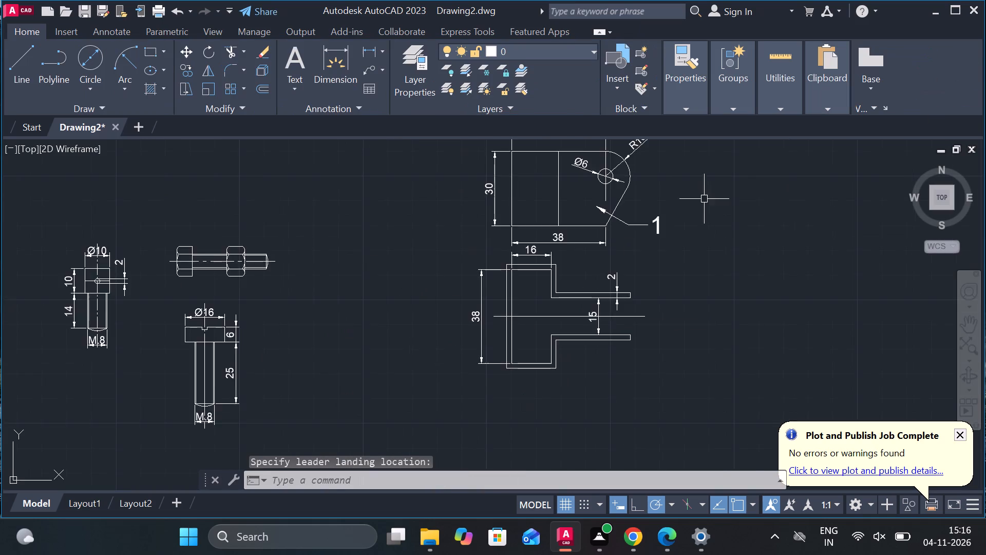
scroll(704, 200, "down", 1)
middle_click_drag(704, 228, 676, 259)
left_click(498, 154)
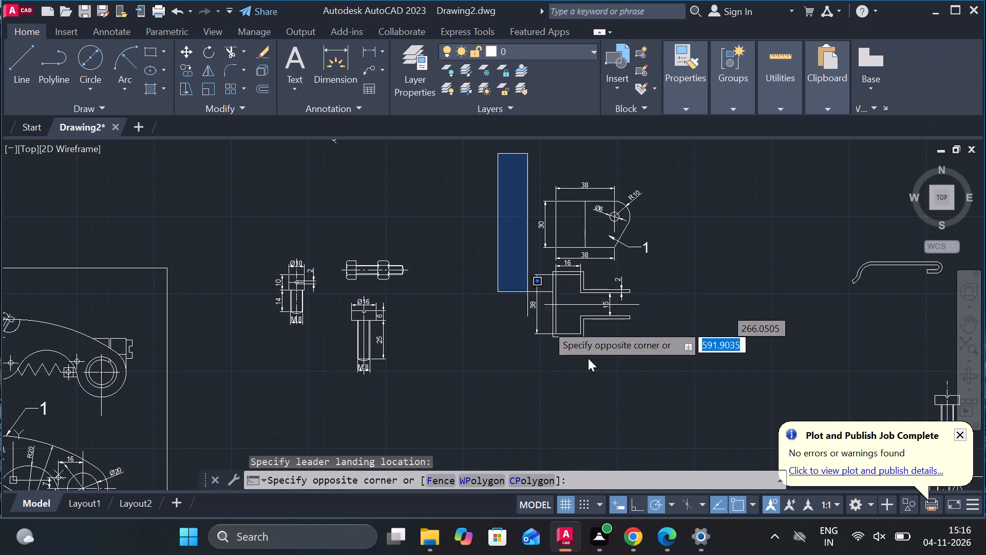
left_click(681, 385)
key("m")
key("Return")
left_click(665, 335)
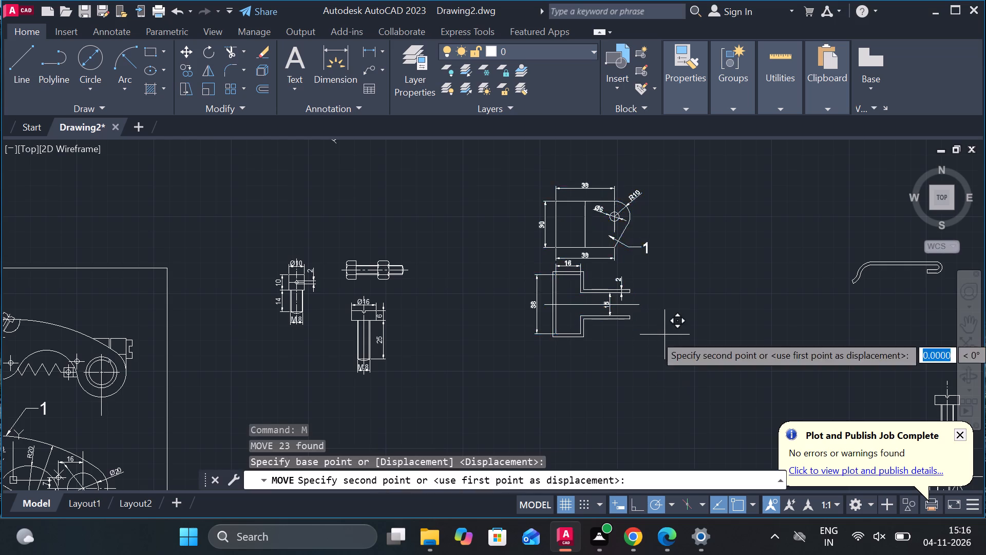
scroll(669, 335, "down", 4)
middle_click_drag(651, 335, 510, 311)
middle_click_drag(810, 301, 657, 333)
scroll(769, 283, "up", 4)
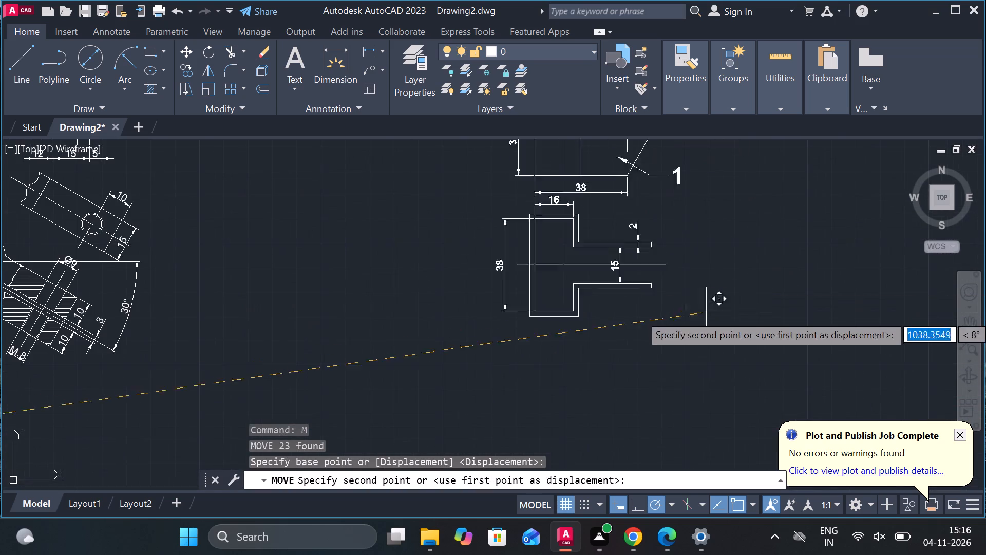
middle_click_drag(643, 337, 830, 305)
scroll(776, 320, "down", 2)
scroll(743, 355, "up", 1)
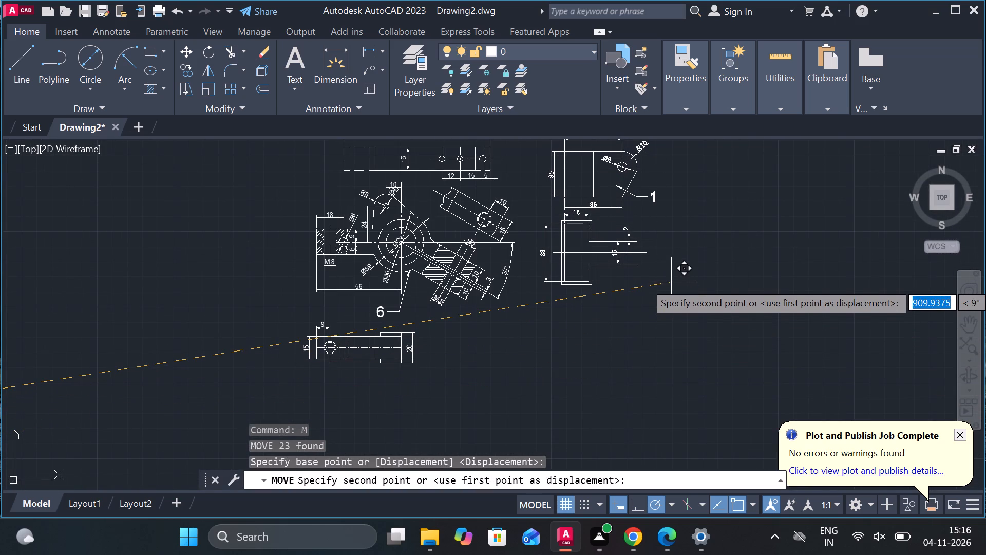
left_click(663, 285)
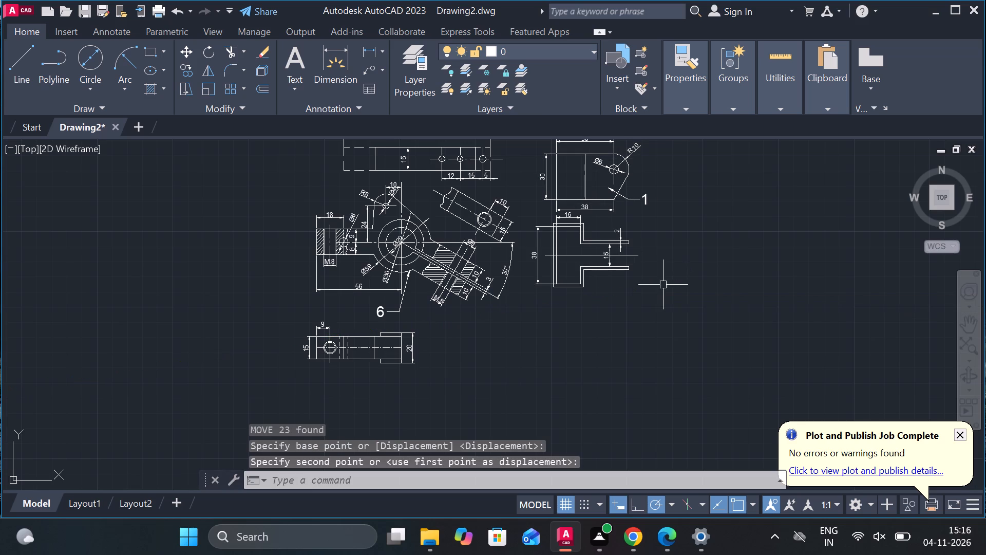
Add a vertical linear dimension for the shank diameter at the threaded end of the hex bolt with nut.
middle_click_drag(567, 360, 659, 361)
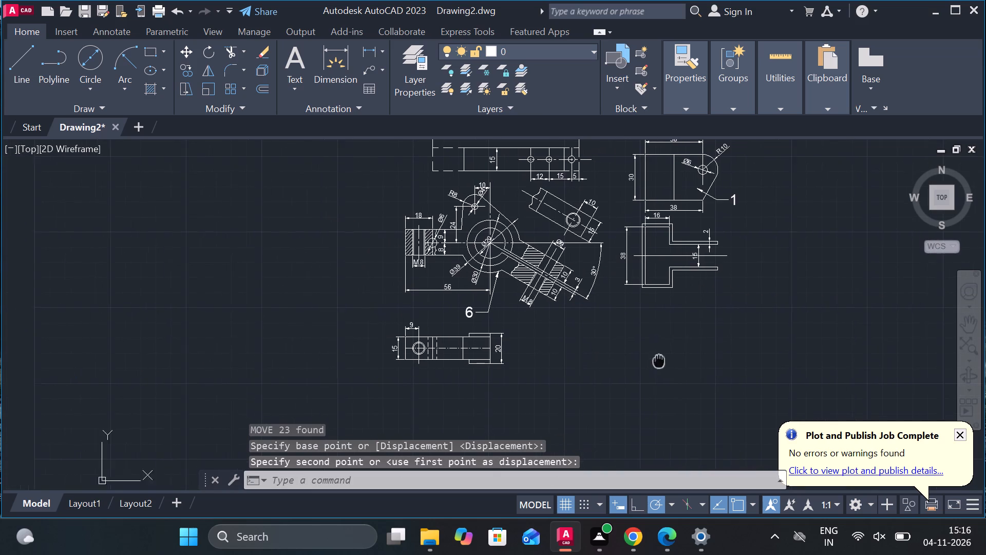
scroll(846, 291, "down", 2)
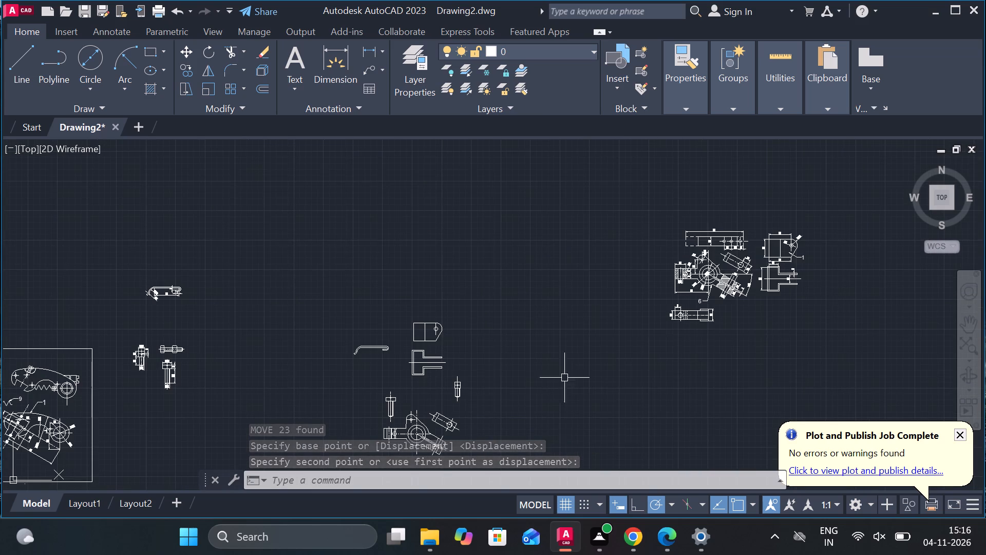
scroll(398, 351, "up", 2)
middle_click_drag(457, 349, 644, 258)
scroll(669, 307, "down", 1)
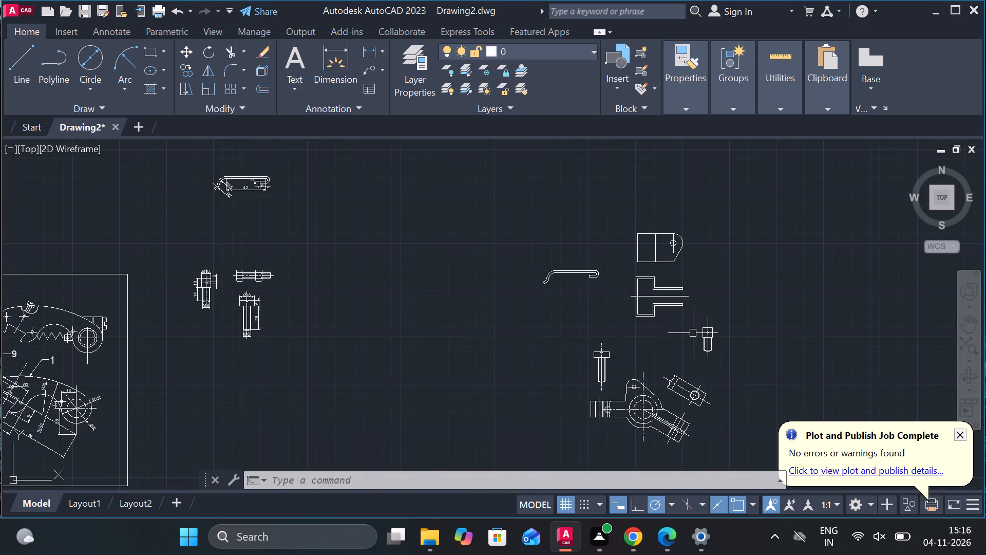
middle_click_drag(297, 291, 484, 266)
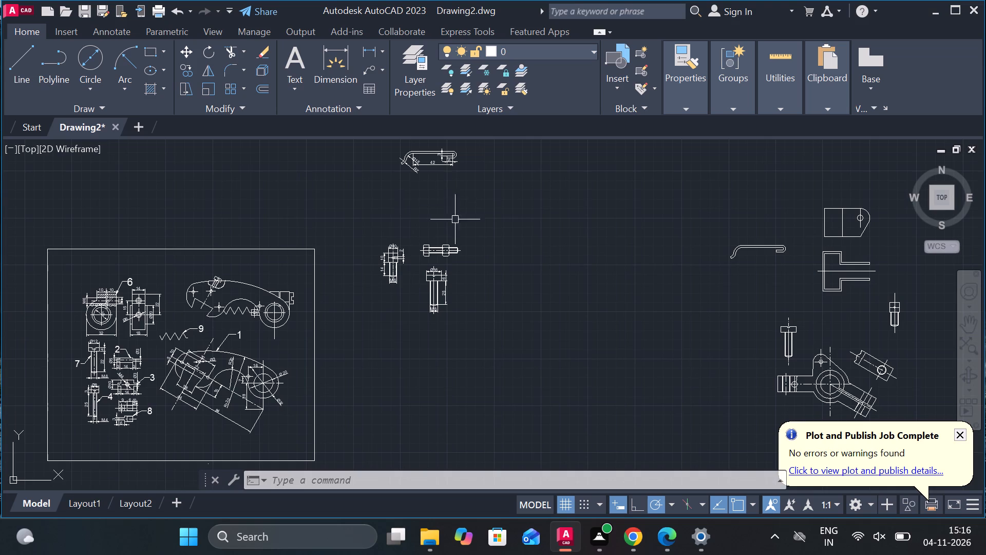
scroll(431, 262, "up", 3)
middle_click(446, 268)
scroll(447, 268, "up", 1)
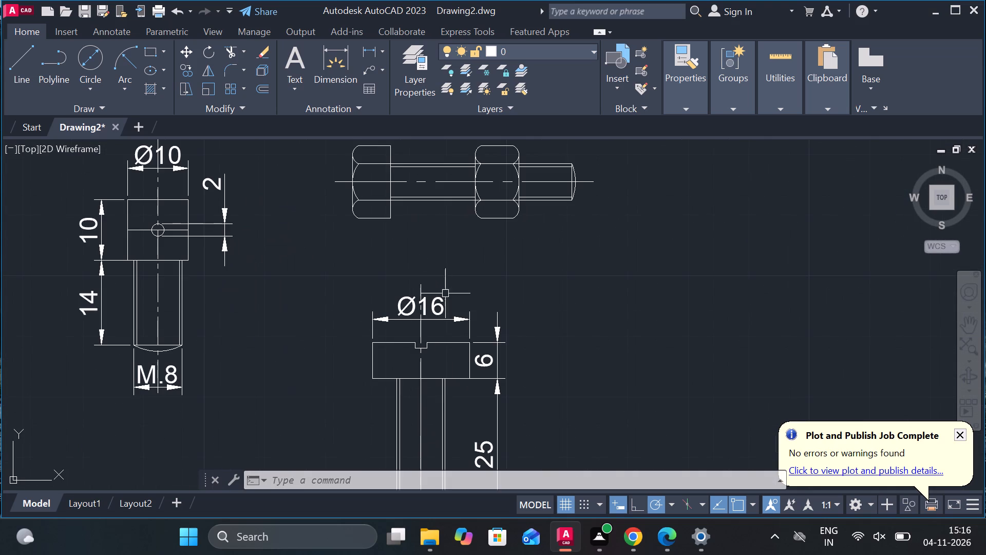
left_click(366, 49)
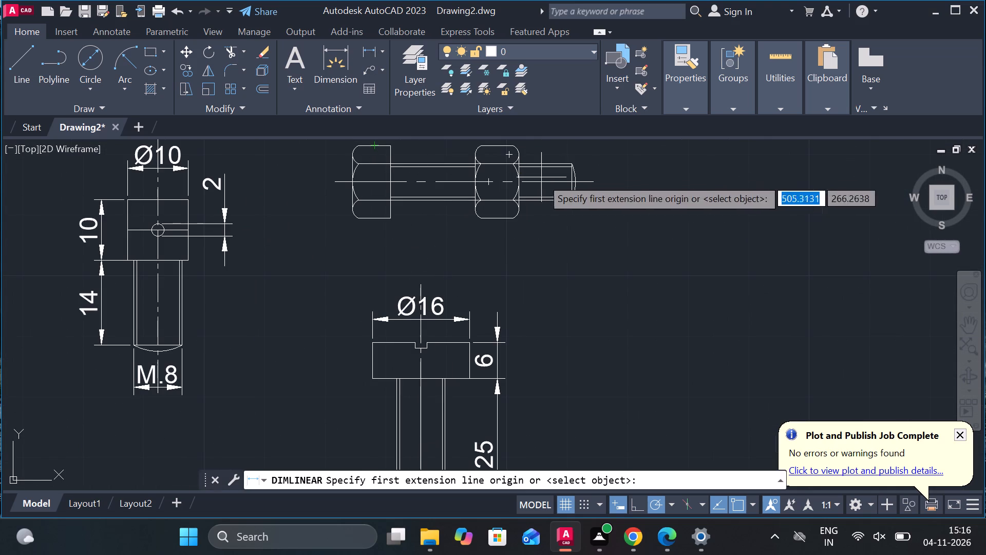
scroll(445, 231, "up", 2)
middle_click_drag(504, 184, 452, 323)
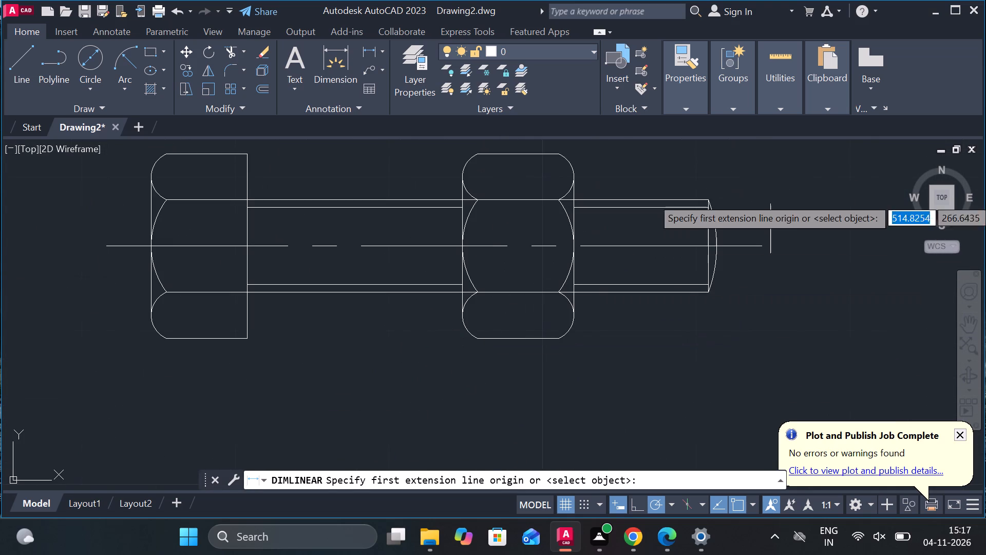
left_click(709, 200)
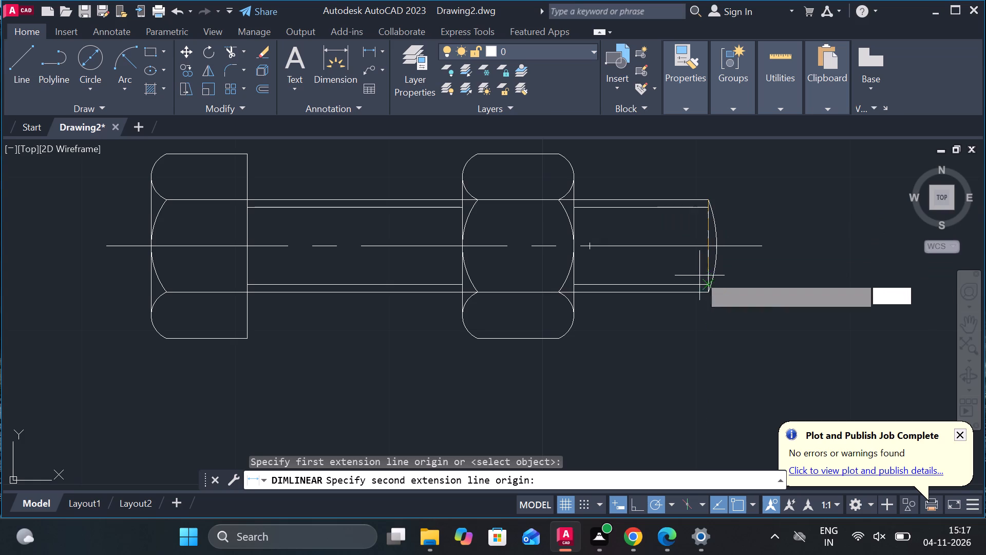
left_click(701, 294)
left_click(801, 269)
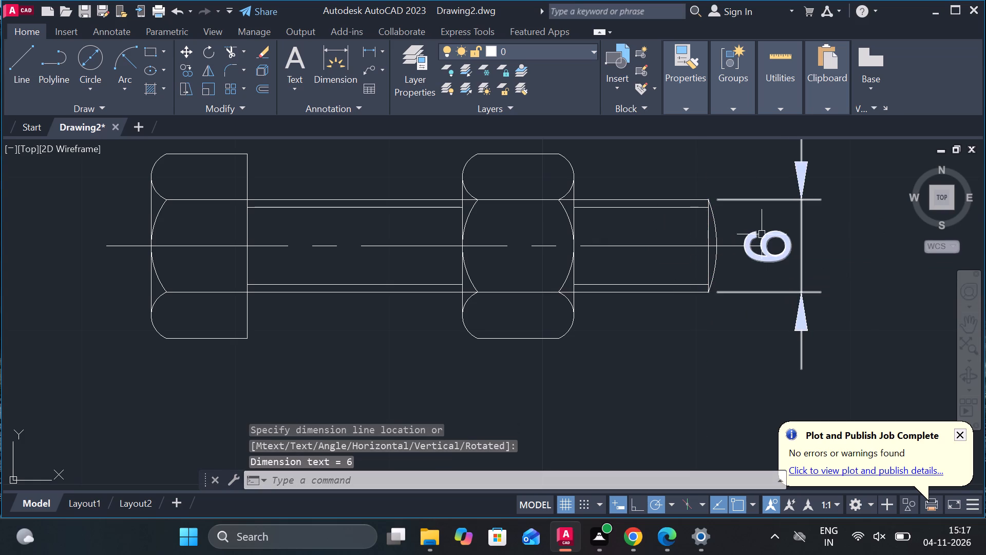
Prefix the bolt's shank diameter dimension text with M. so it reads M.6.
double_click(761, 233)
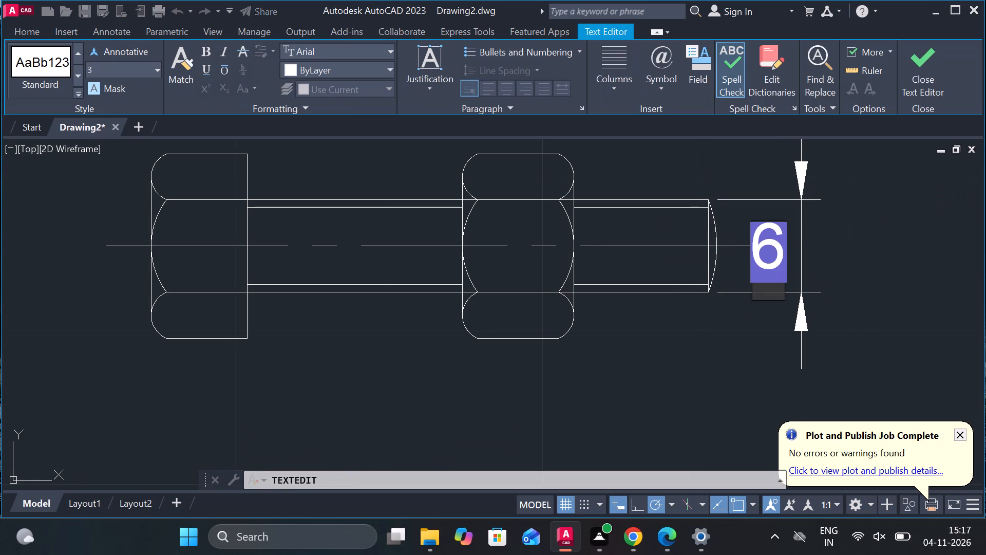
type("M.")
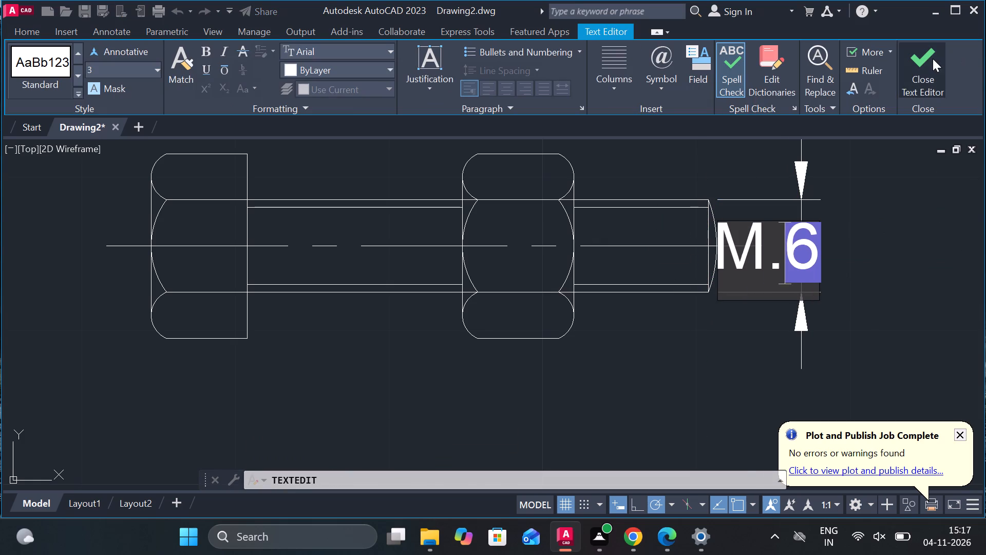
left_click(933, 59)
scroll(782, 208, "down", 2)
key("Escape")
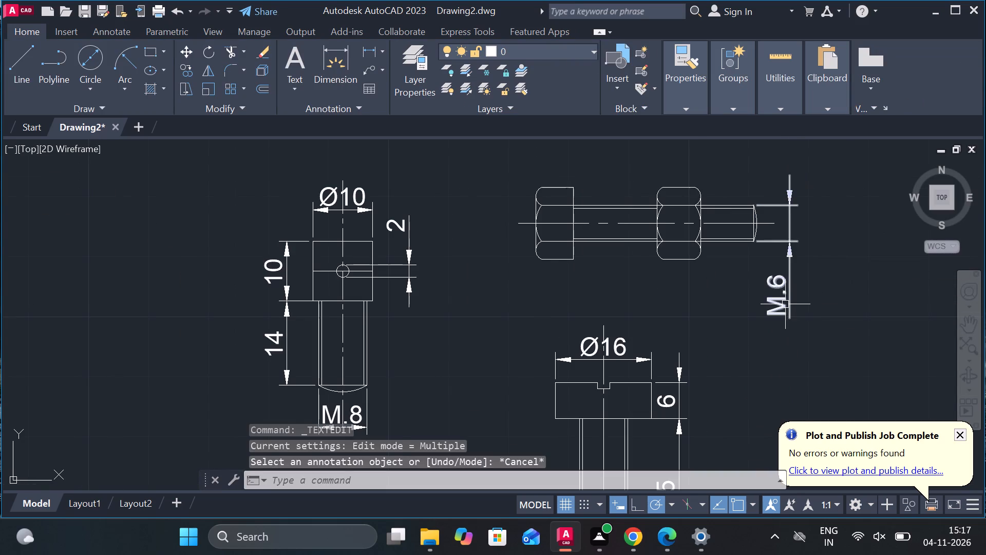
Reposition the M.6 dimension text above the bolt's shank end.
left_click(785, 304)
left_click(775, 297)
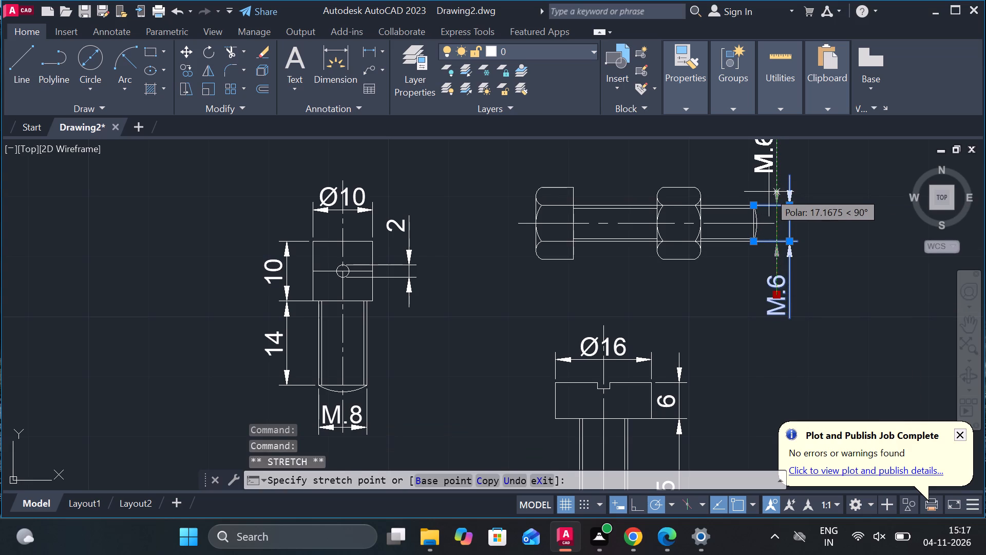
left_click(769, 192)
key("Escape")
Add a horizontal linear dimension above the bolt for its shank length, from the underside of the head to the threaded end.
left_click(360, 47)
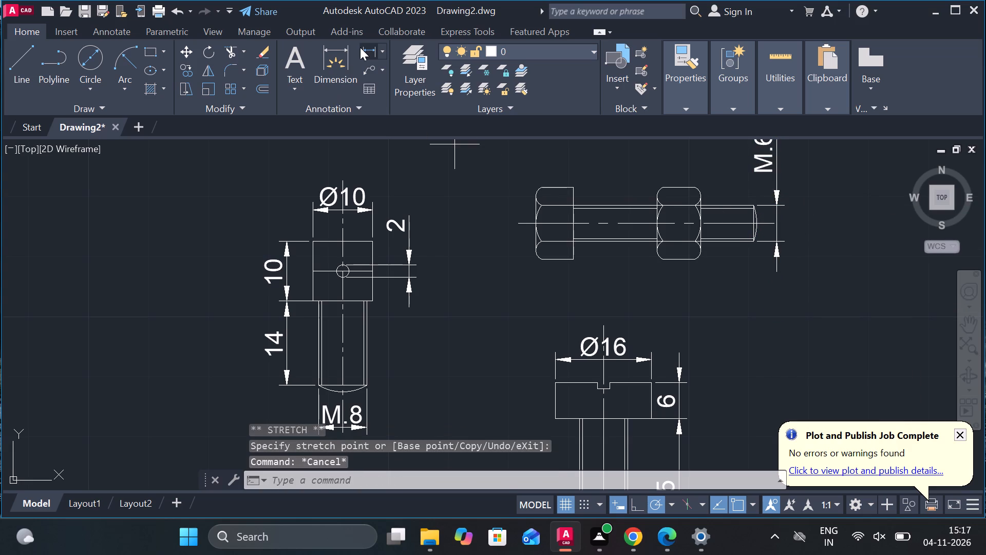
scroll(542, 179, "up", 2)
left_click(617, 200)
scroll(617, 200, "down", 1)
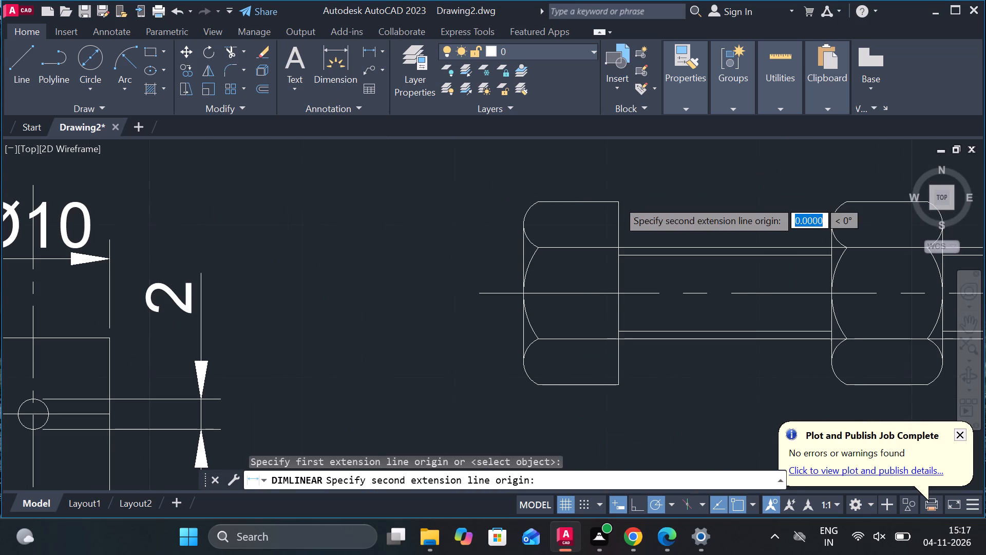
scroll(617, 200, "down", 1)
left_click(792, 233)
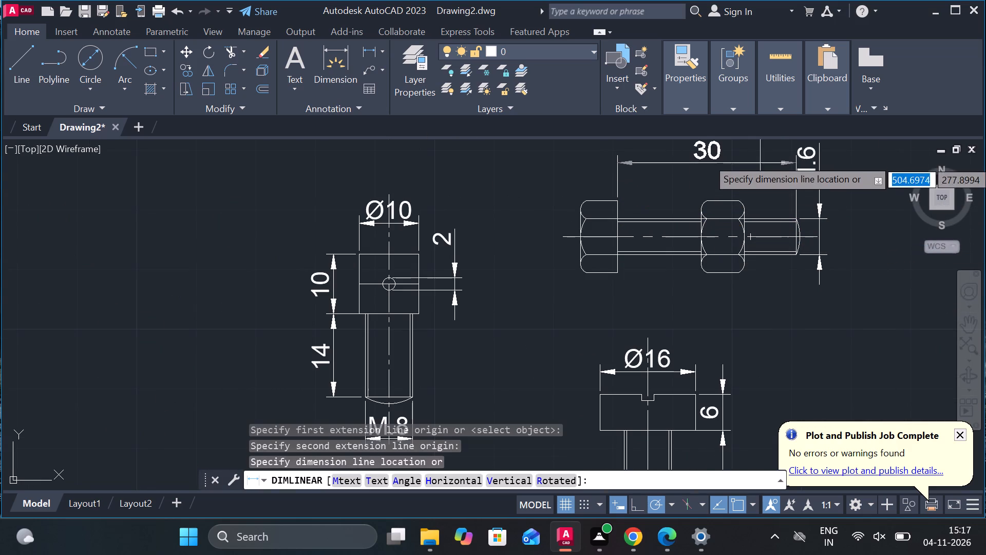
left_click(739, 184)
Add a multileader from the top of the hex bolt's head, labelled 8 with text height 7.
middle_click_drag(720, 221, 690, 221)
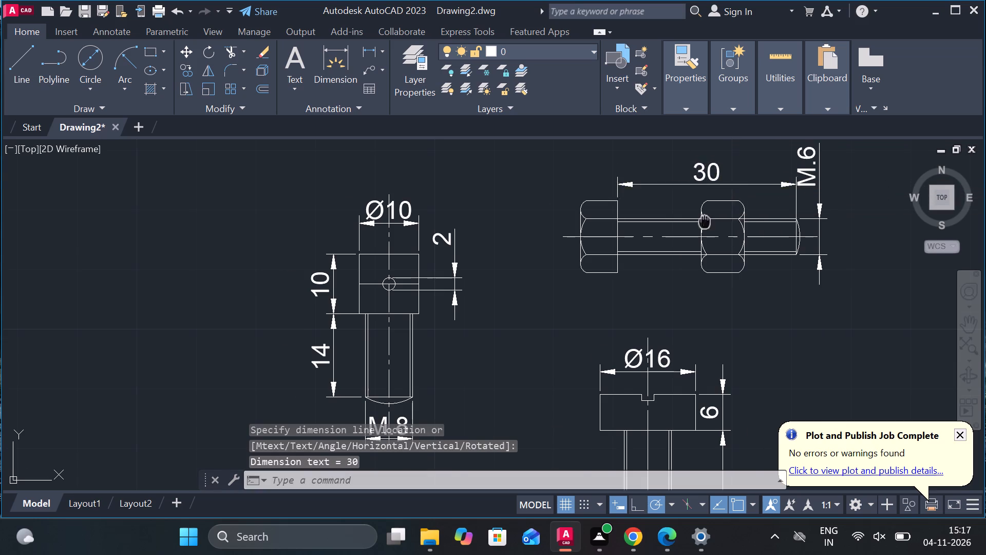
middle_click_drag(690, 221, 589, 204)
left_click(371, 72)
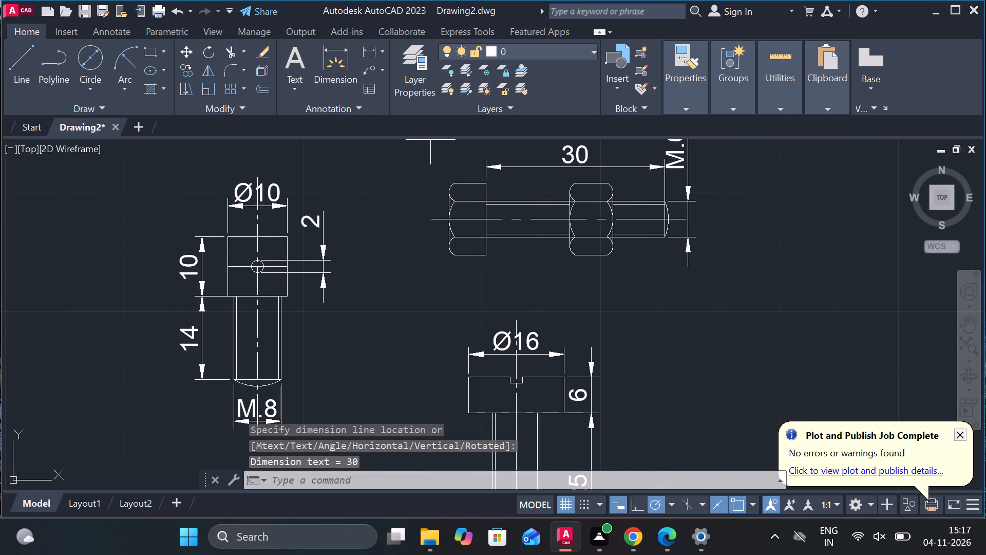
left_click(469, 181)
middle_click_drag(466, 158, 536, 311)
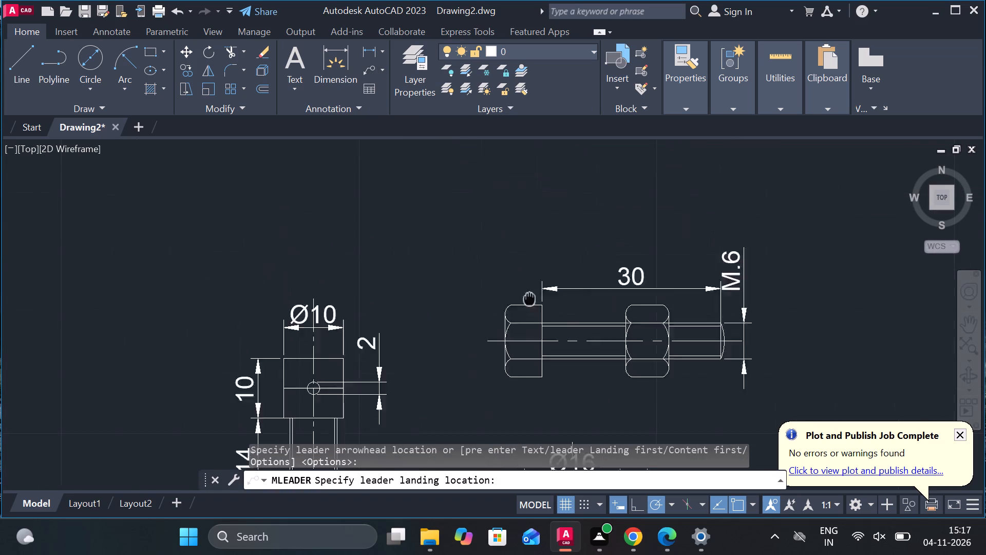
middle_click_drag(536, 311, 534, 311)
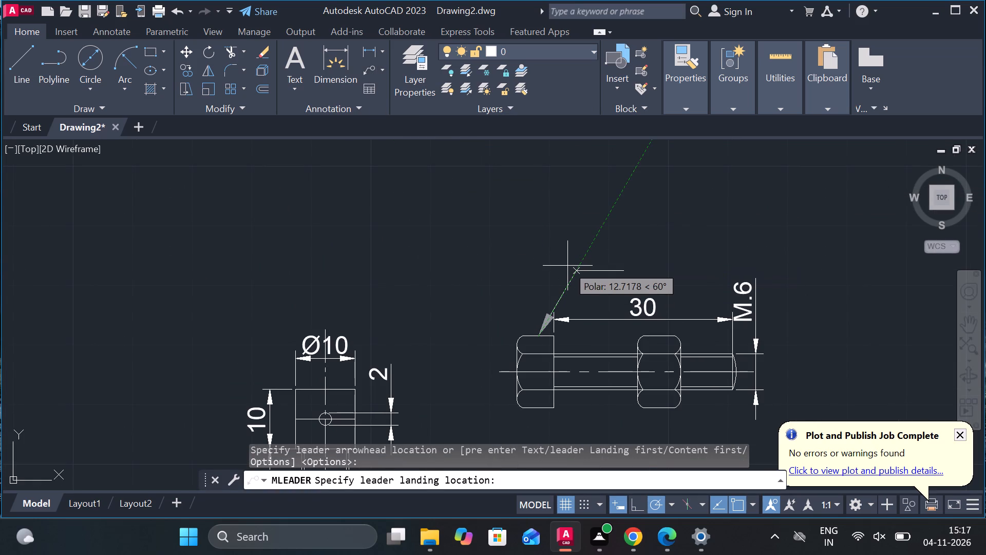
left_click(567, 266)
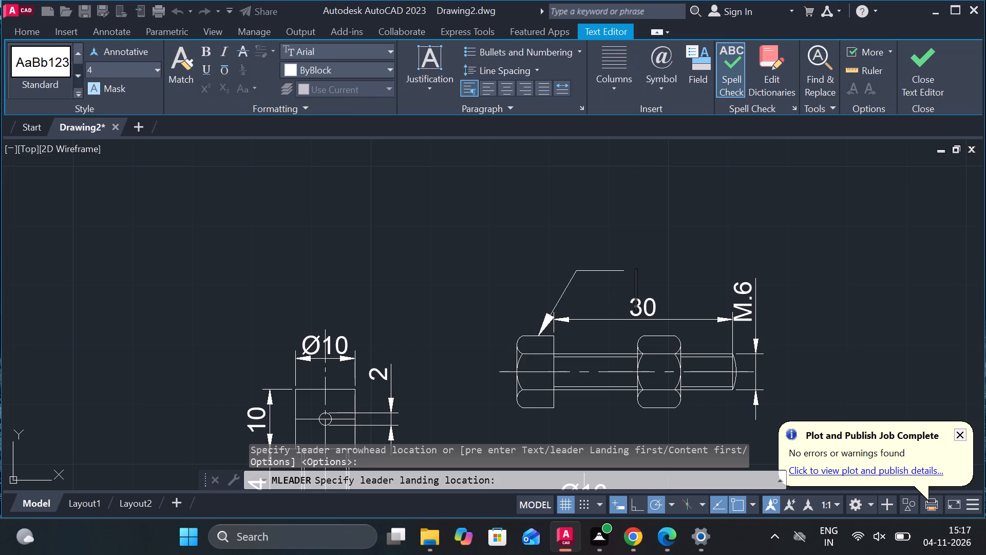
left_click(105, 75)
key("7")
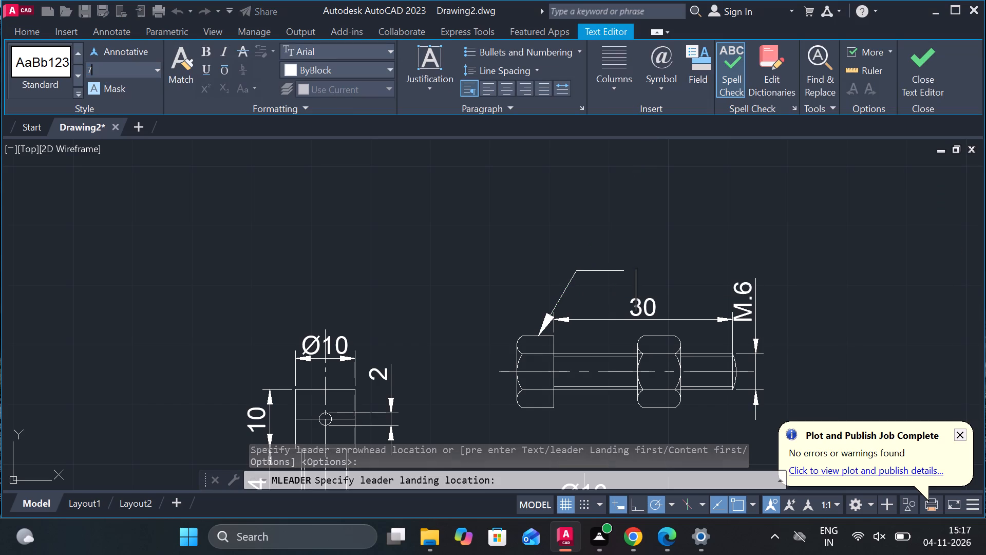
key("Return")
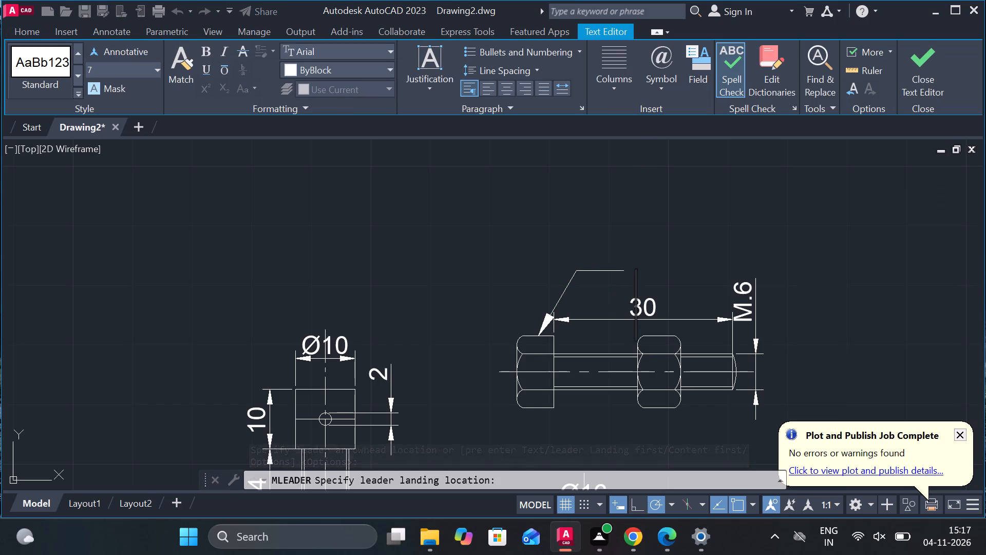
key("8")
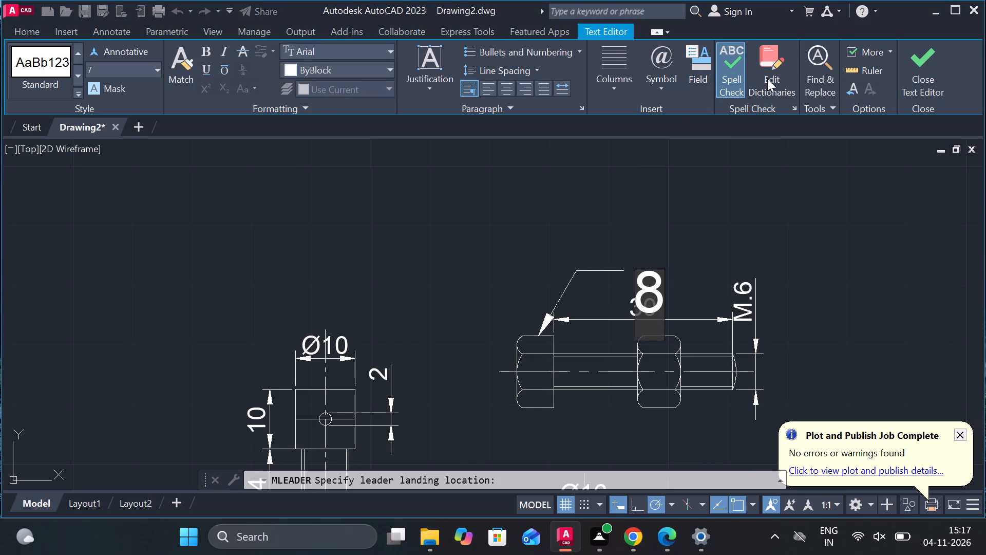
left_click(933, 57)
scroll(655, 304, "down", 1)
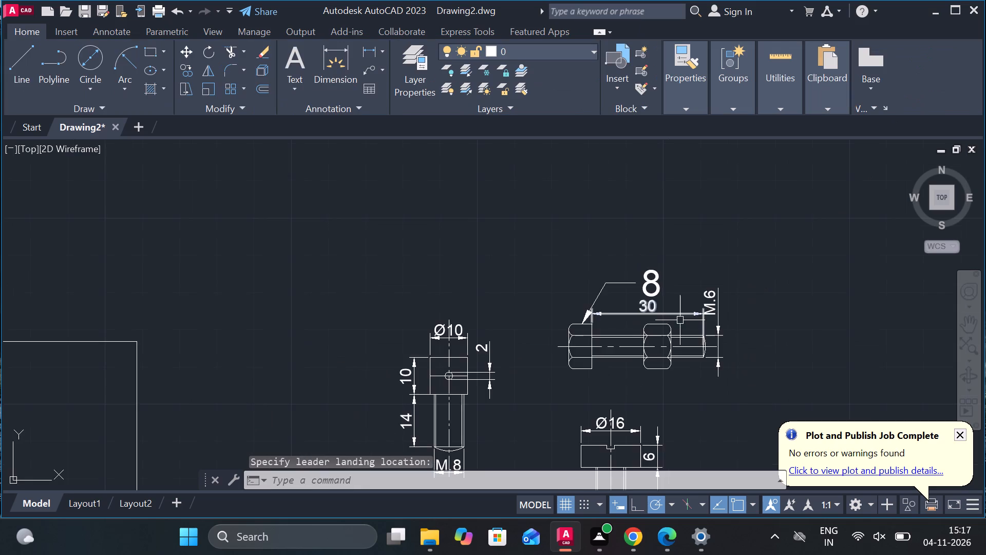
middle_click_drag(659, 321, 619, 287)
key("Escape")
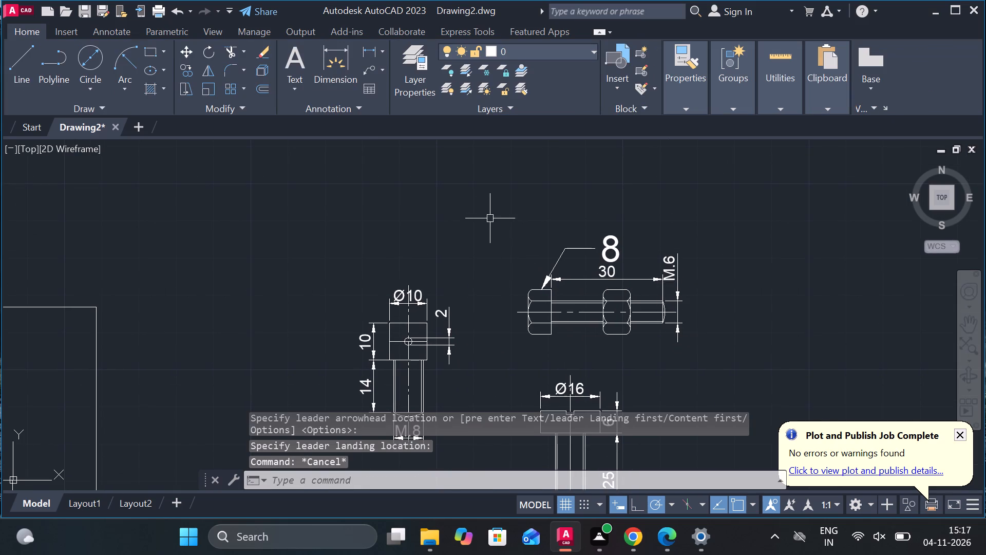
Move the hex bolt and nut, with its dimensions and label 8, beside the lowest view of part 6.
left_click(490, 215)
left_click(759, 352)
key("m")
key("Return")
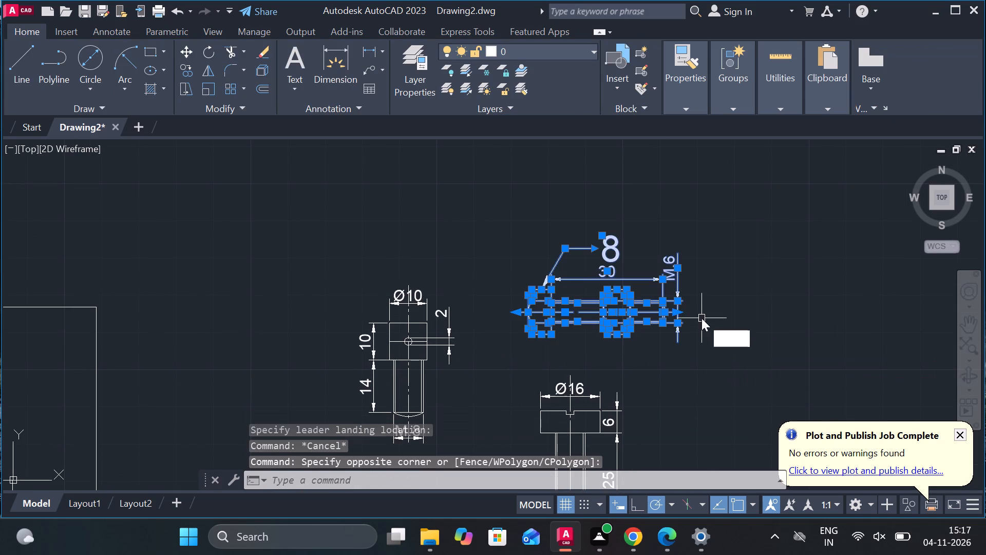
left_click(701, 318)
scroll(701, 318, "down", 3)
middle_click_drag(692, 318, 245, 285)
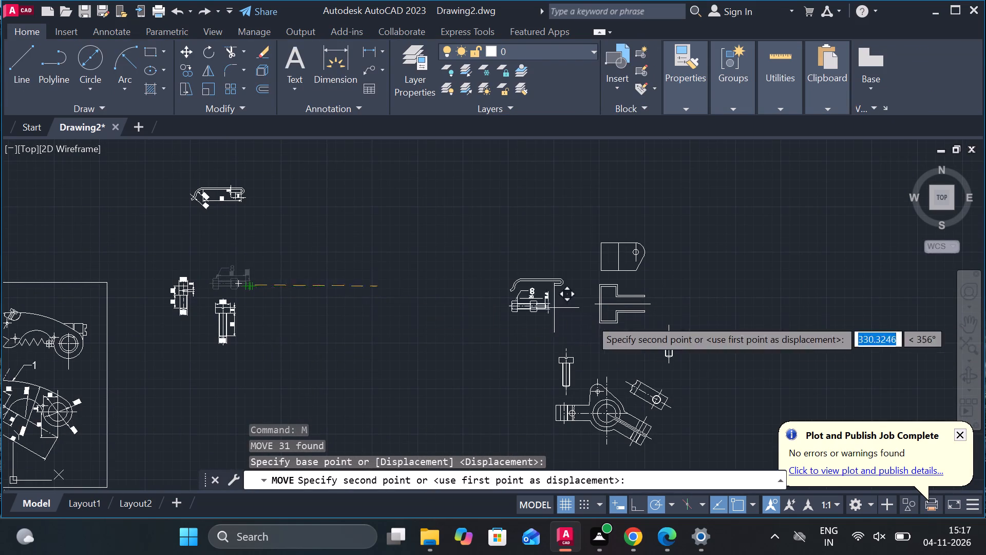
middle_click_drag(773, 346, 449, 267)
middle_click_drag(686, 291, 551, 449)
scroll(729, 244, "up", 2)
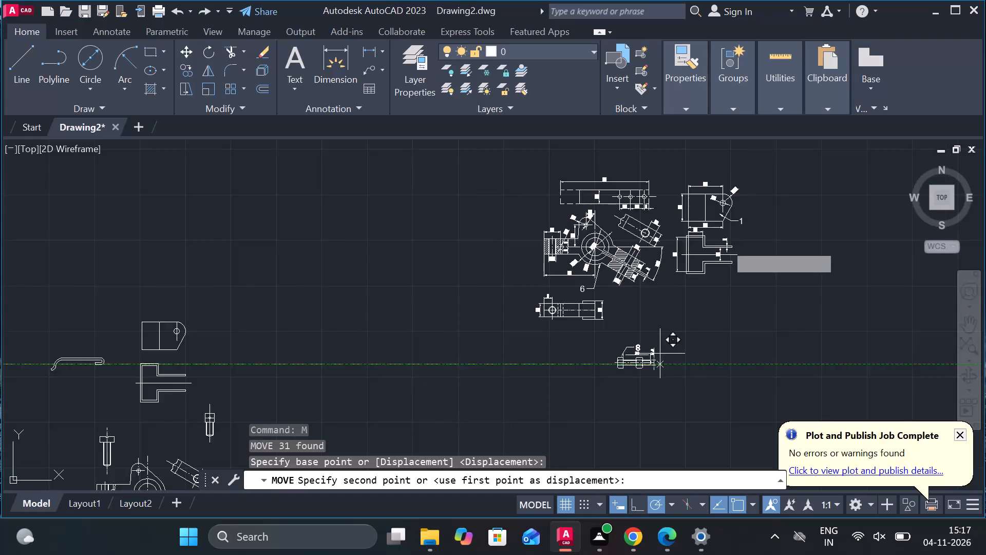
scroll(712, 281, "down", 1)
scroll(685, 337, "up", 2)
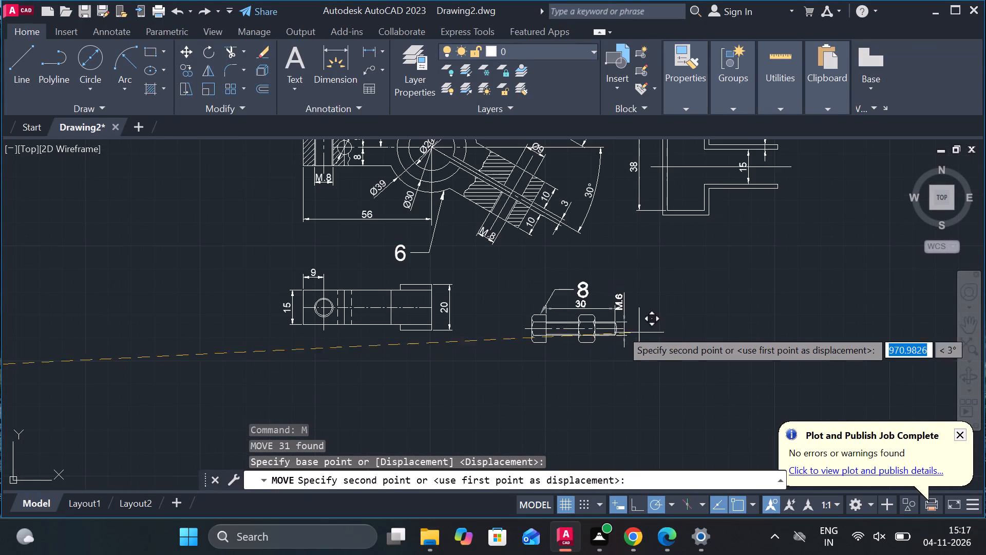
left_click(589, 316)
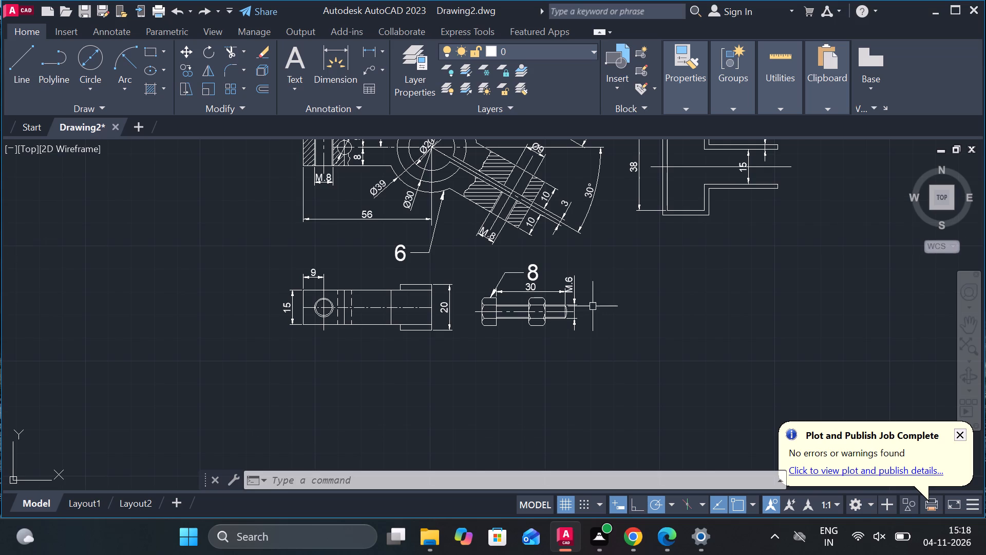
Shift the Ø9 dimension on part 6's hatched angled arm closer to the arm.
scroll(593, 305, "down", 2)
scroll(505, 250, "up", 1)
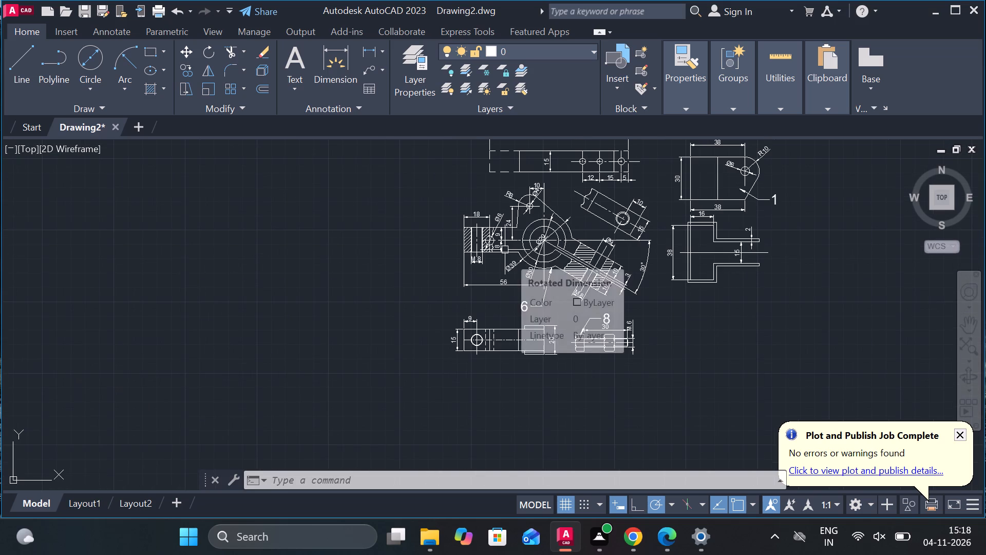
scroll(575, 251, "up", 3)
middle_click(670, 252)
scroll(670, 252, "up", 1)
middle_click_drag(670, 251, 567, 333)
scroll(567, 333, "up", 1)
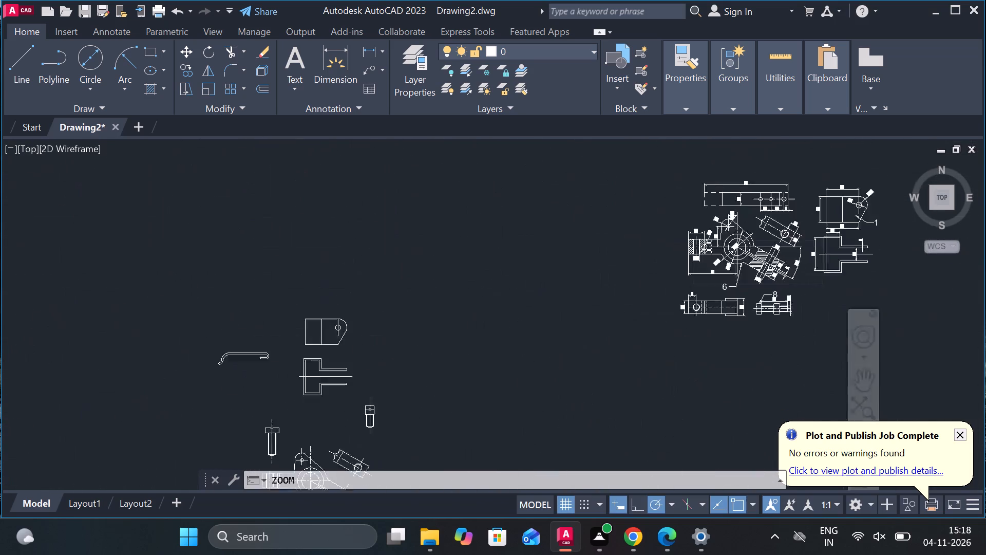
scroll(690, 257, "down", 2)
middle_click_drag(755, 252, 540, 287)
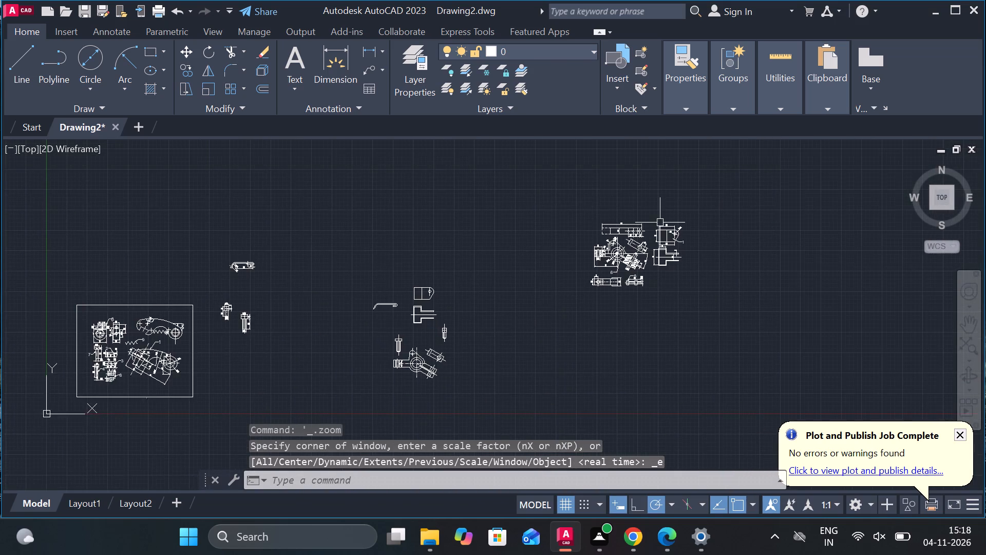
scroll(660, 221, "up", 2)
scroll(547, 264, "up", 2)
middle_click_drag(568, 302, 529, 203)
scroll(527, 204, "up", 1)
scroll(615, 264, "up", 1)
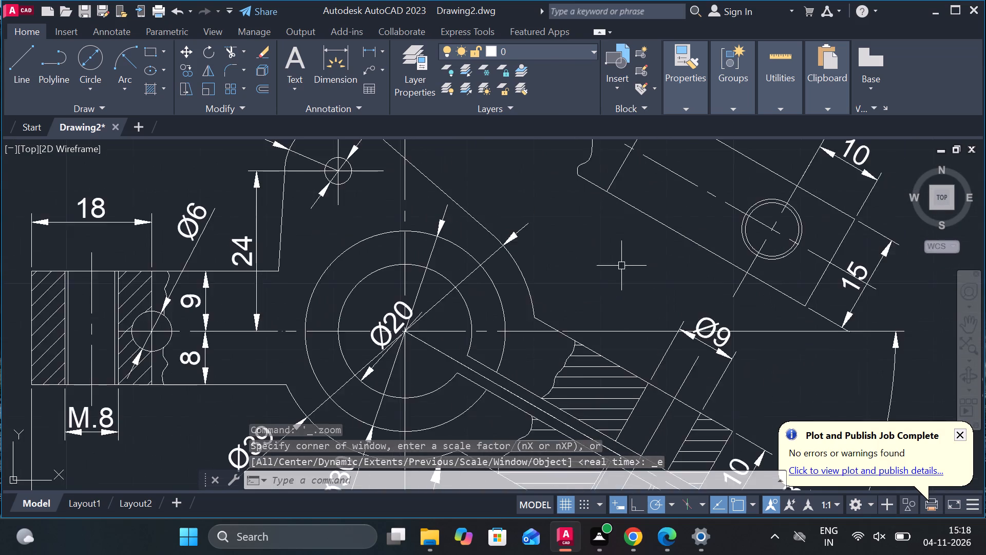
middle_click_drag(622, 266, 506, 175)
scroll(603, 316, "up", 2)
left_click(598, 189)
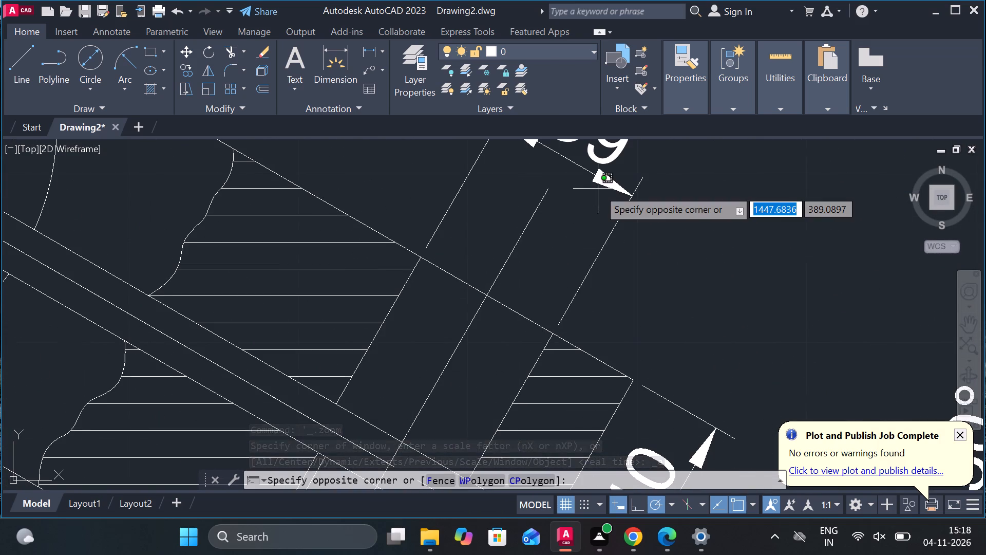
middle_click_drag(599, 189, 609, 269)
key("Escape")
left_click(604, 216)
left_click(593, 204)
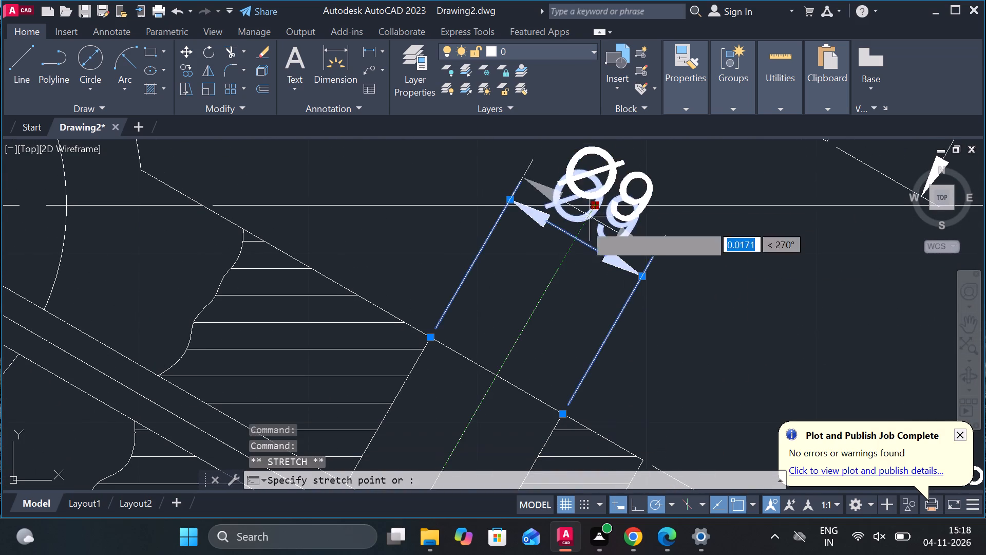
left_click(554, 289)
scroll(576, 284, "down", 3)
key("Escape")
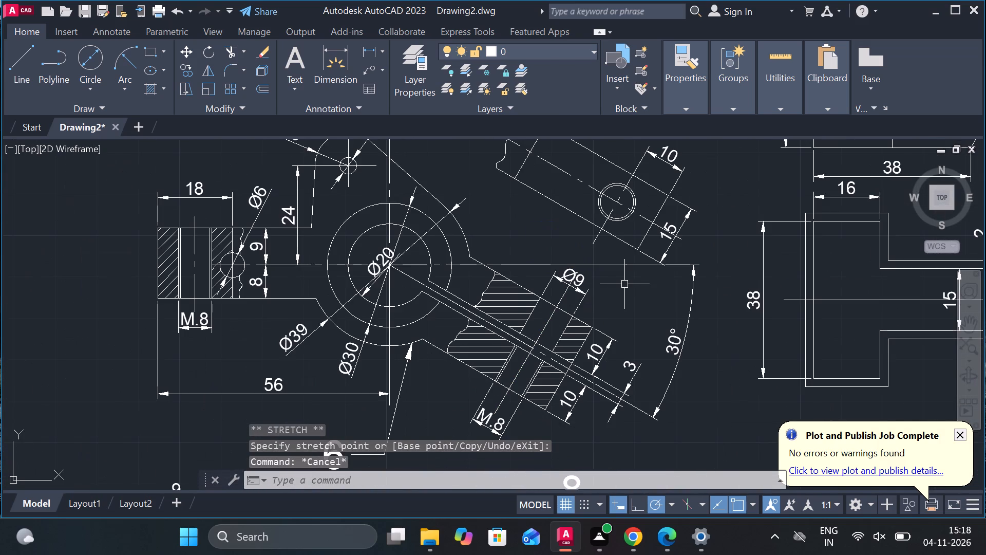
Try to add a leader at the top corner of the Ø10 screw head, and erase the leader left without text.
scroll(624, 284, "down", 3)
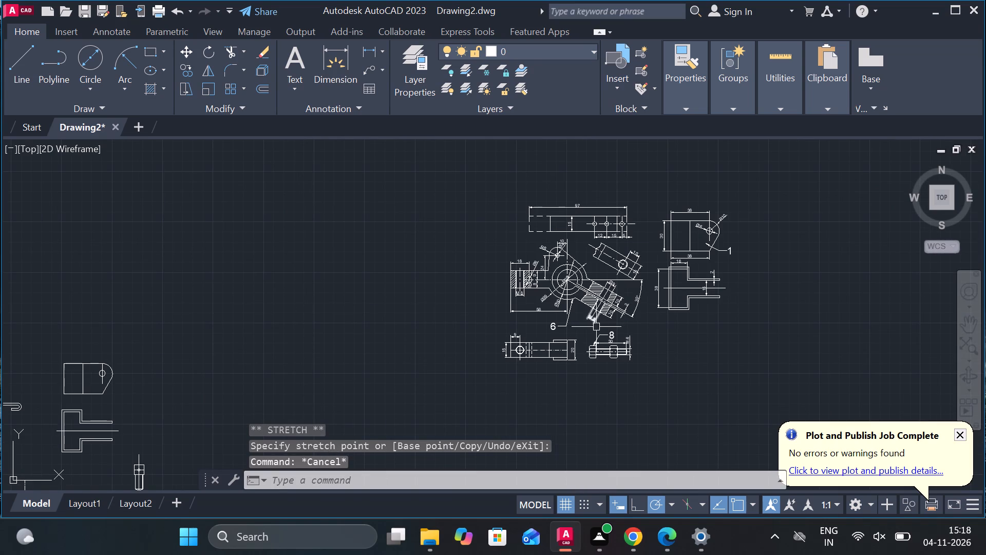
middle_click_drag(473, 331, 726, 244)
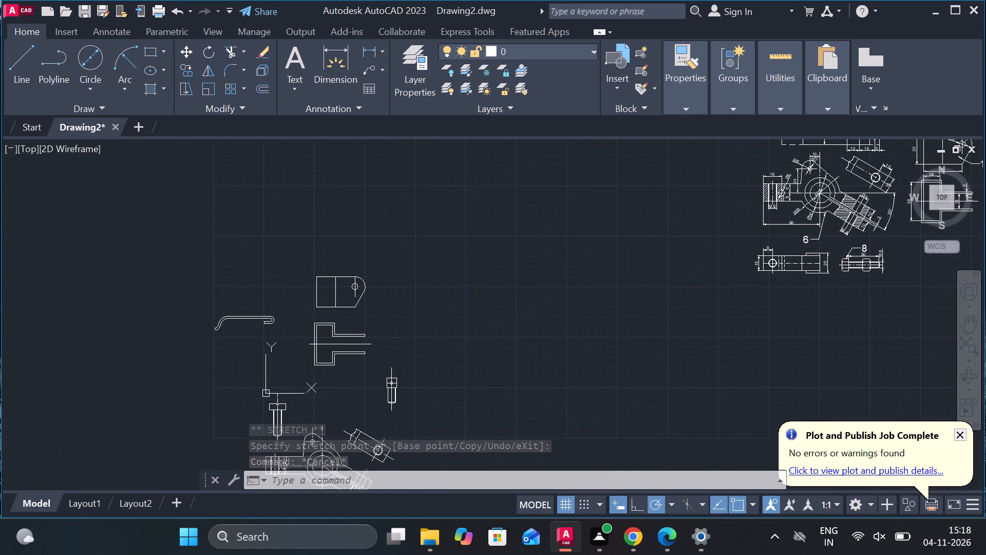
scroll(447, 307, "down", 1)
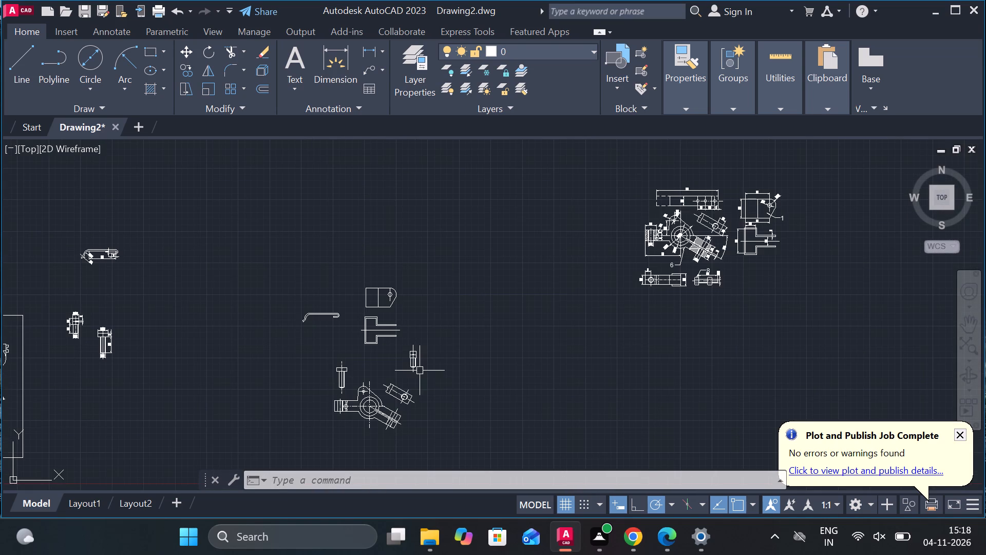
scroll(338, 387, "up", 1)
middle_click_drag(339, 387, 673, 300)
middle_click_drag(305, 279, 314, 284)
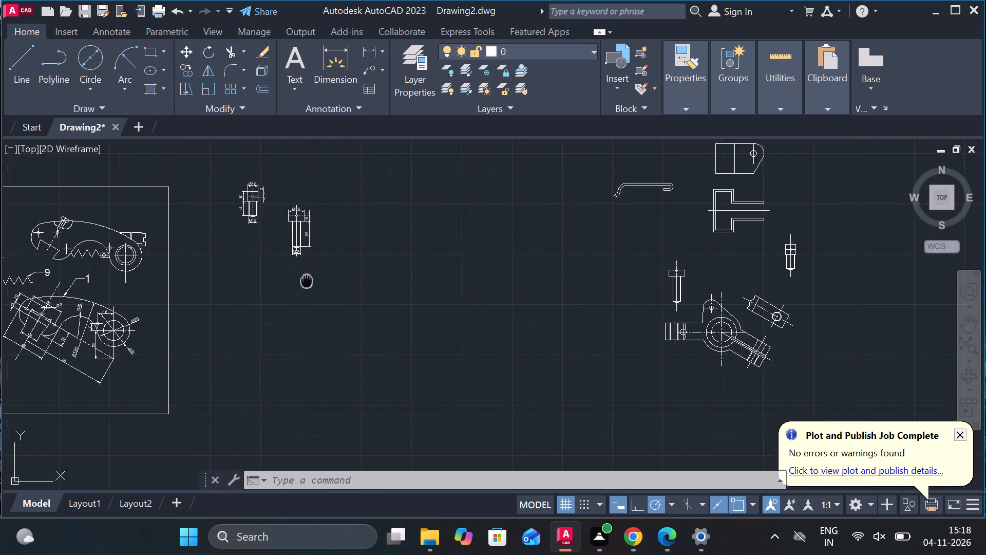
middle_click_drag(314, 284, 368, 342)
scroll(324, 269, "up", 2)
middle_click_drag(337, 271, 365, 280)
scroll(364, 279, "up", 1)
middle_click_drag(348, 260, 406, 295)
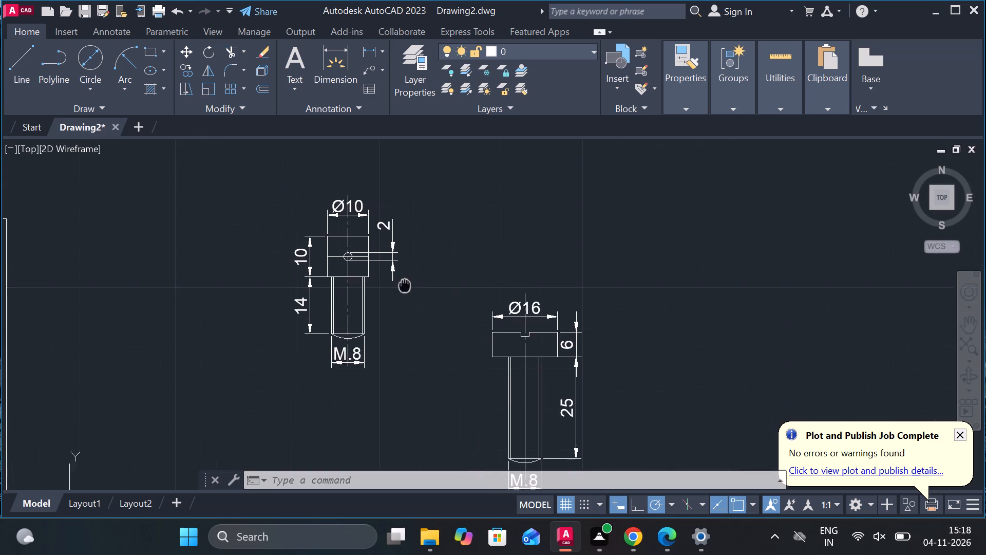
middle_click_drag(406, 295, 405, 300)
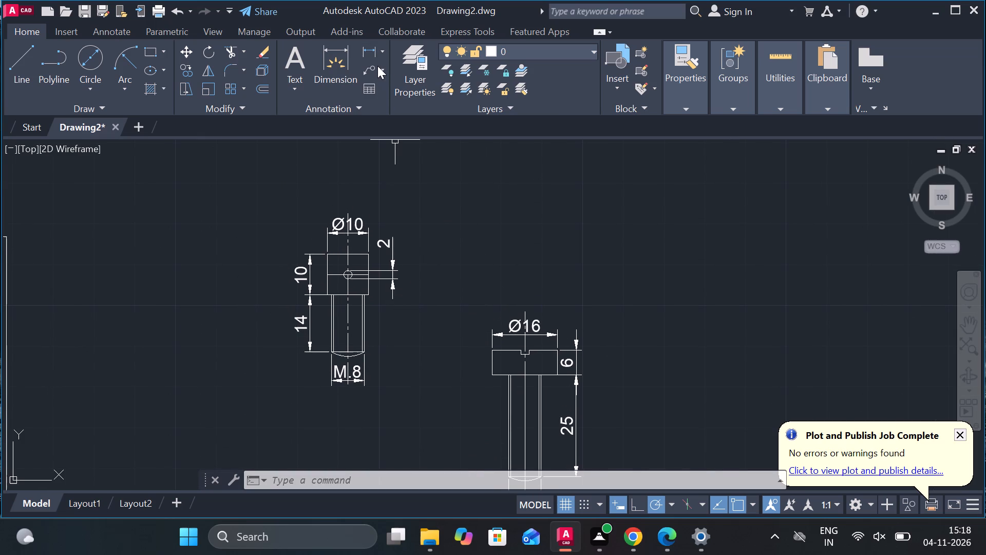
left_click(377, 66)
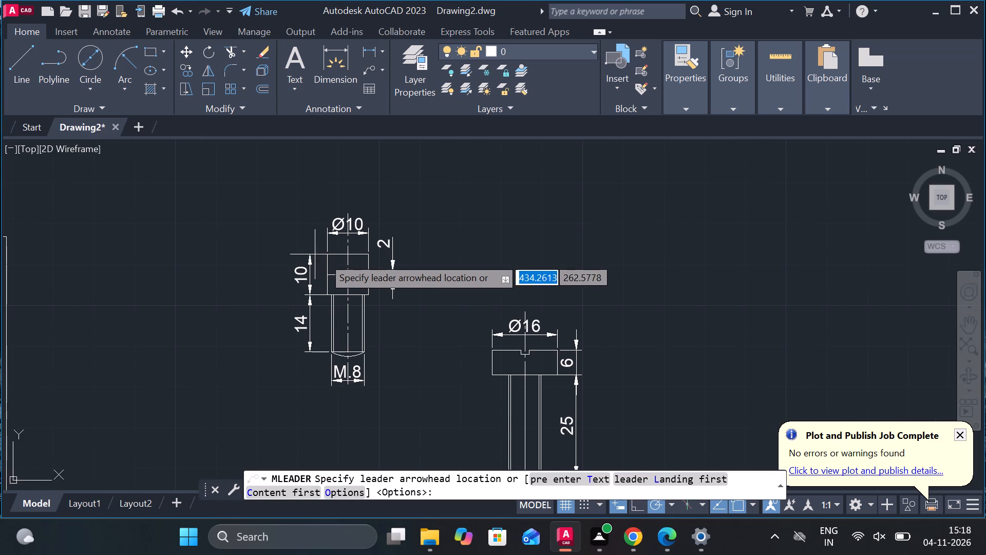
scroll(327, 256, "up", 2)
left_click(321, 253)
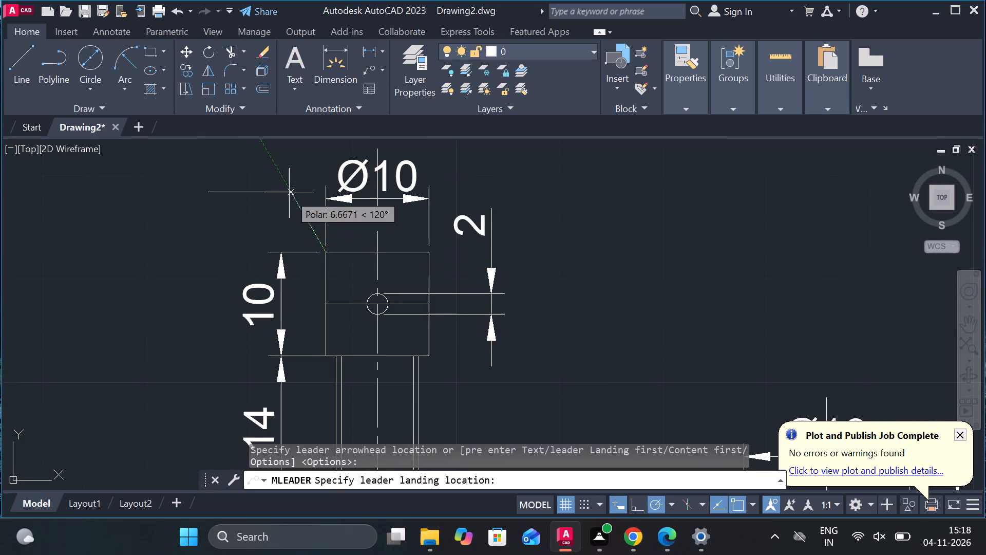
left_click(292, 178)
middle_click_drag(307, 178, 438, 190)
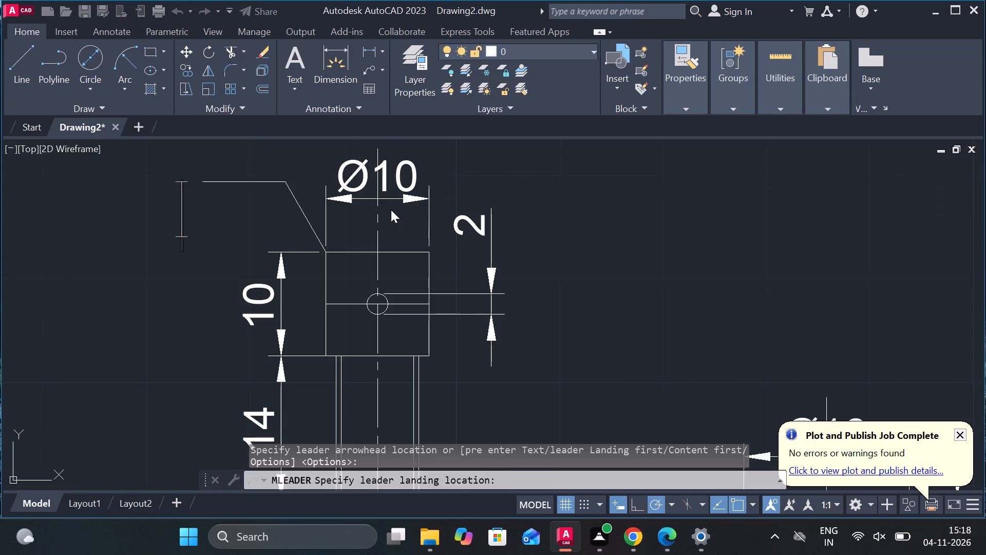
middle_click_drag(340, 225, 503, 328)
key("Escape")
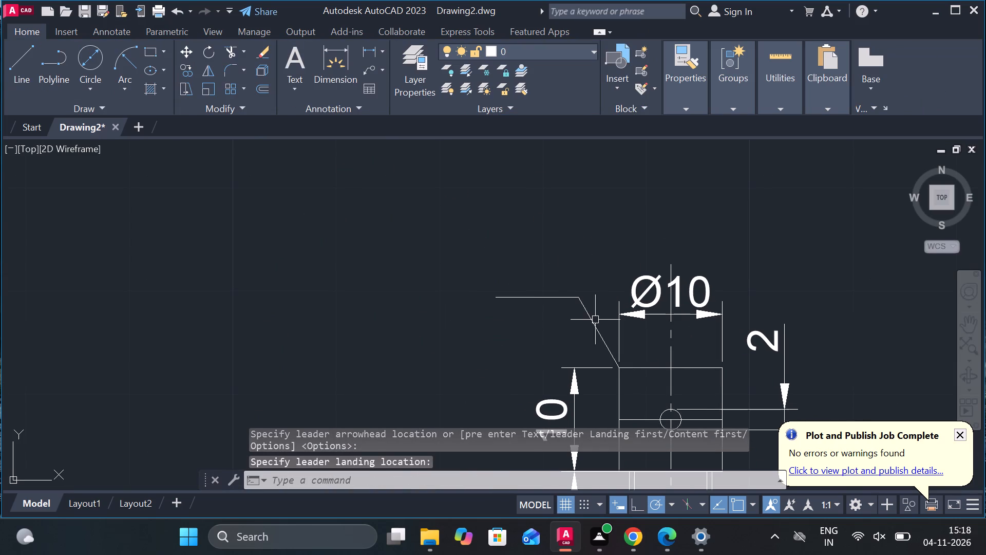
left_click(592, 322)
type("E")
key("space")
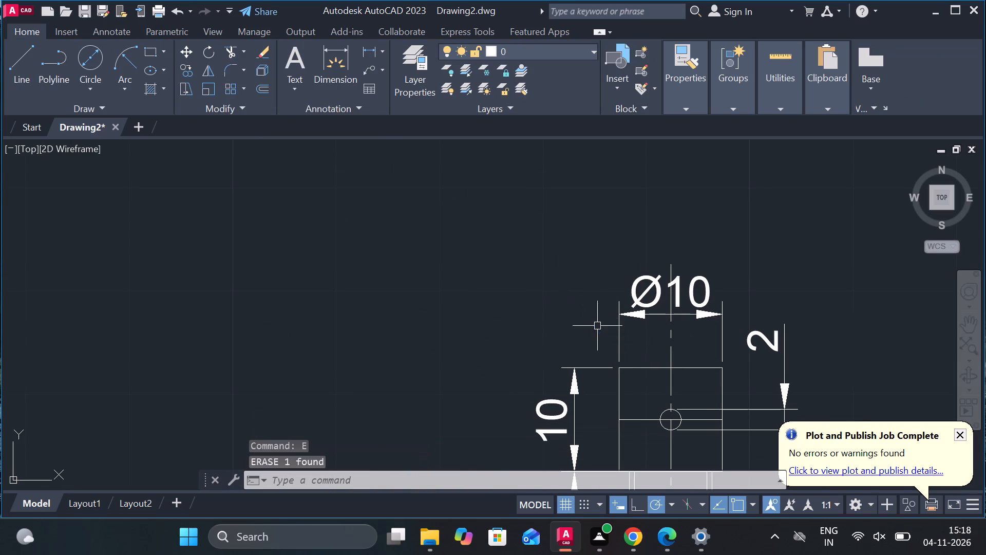
Add a multileader from the upper-left corner of the Ø10 screw head, labelled 2 with text height 7.
left_click(366, 70)
left_click(622, 372)
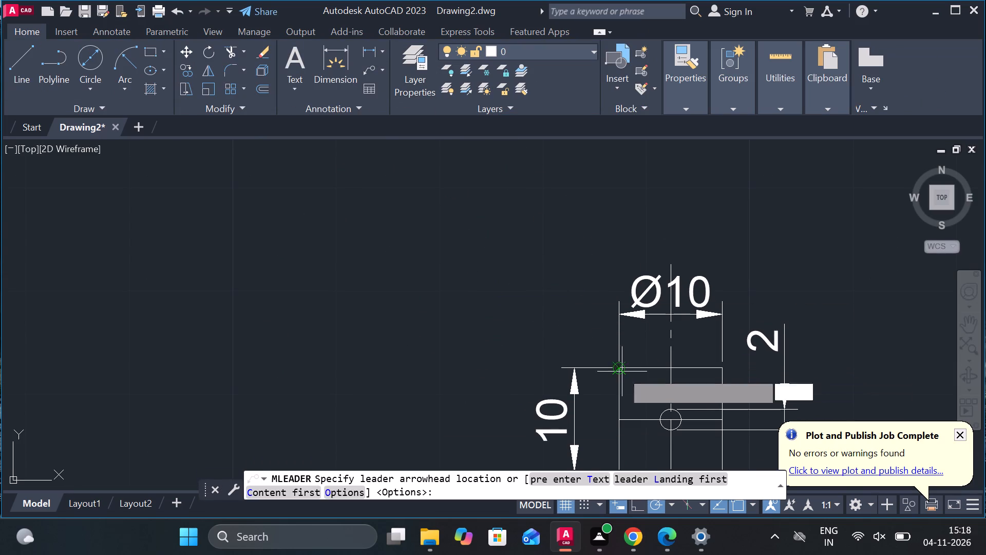
left_click(557, 271)
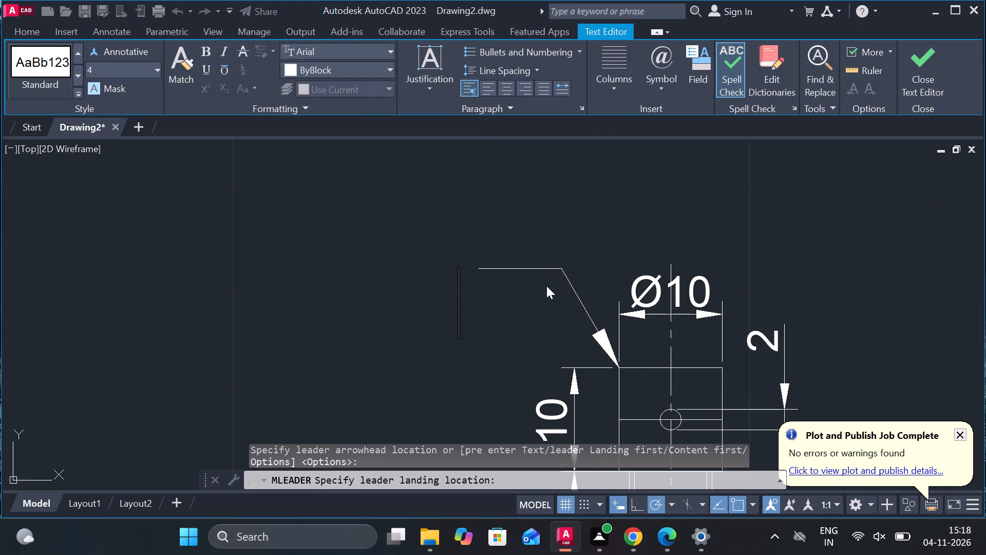
left_click(122, 67)
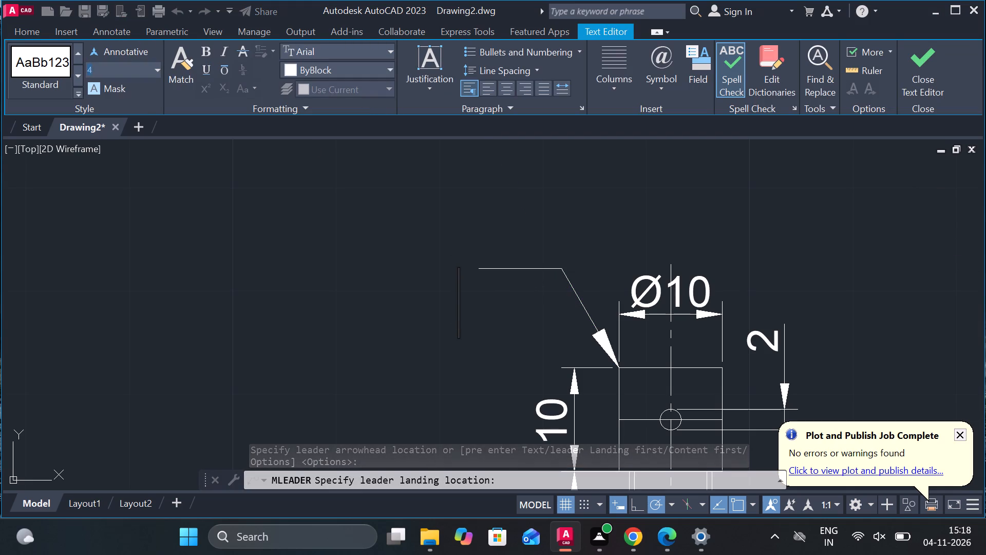
key("7")
key("Return")
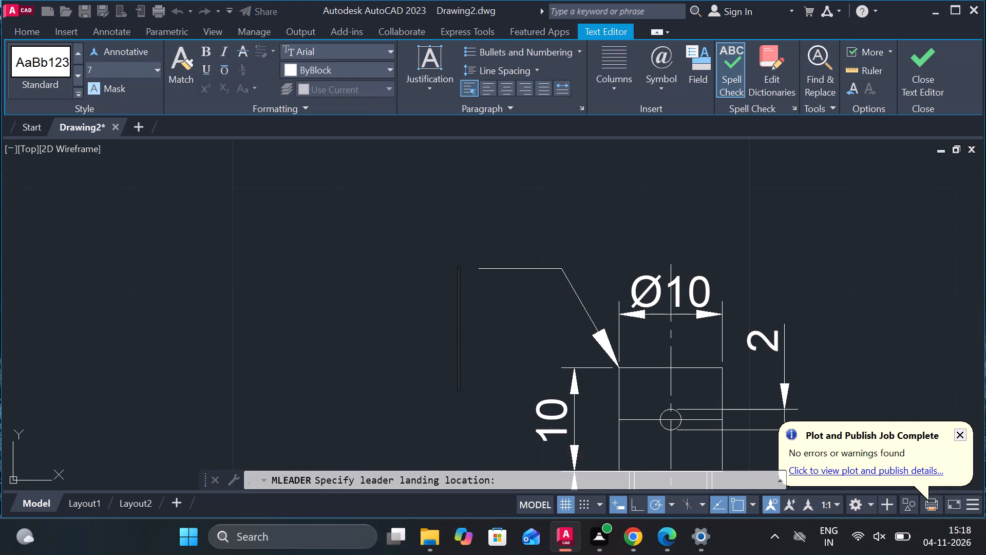
key("2")
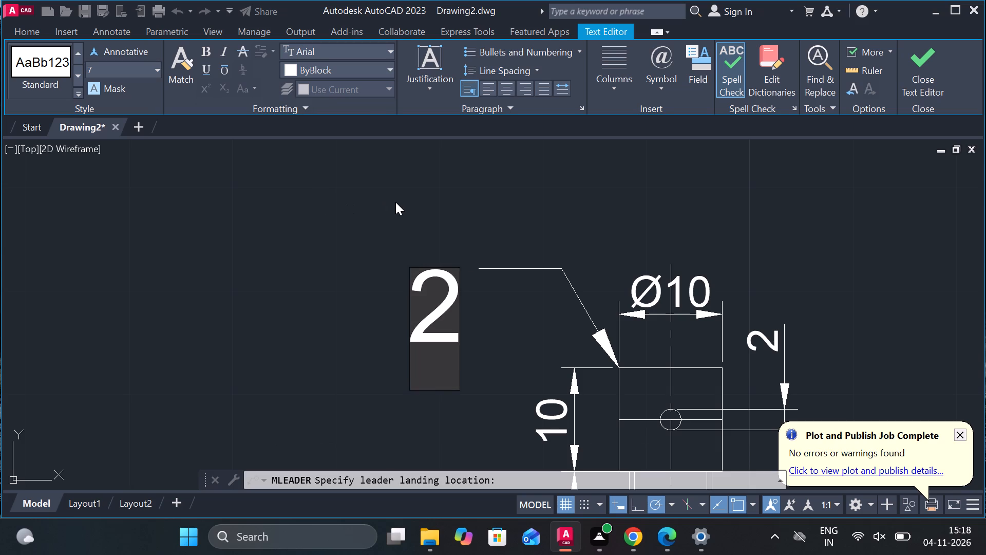
left_click(938, 68)
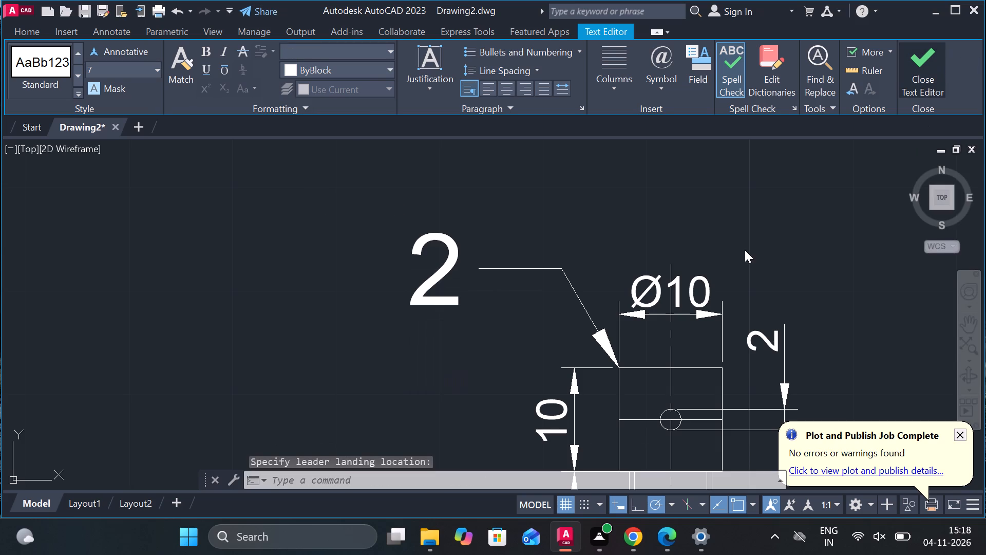
key("Escape")
Set the label 2 multileader's landing distance to 5 and its landing gap to 1.
double_click(510, 269)
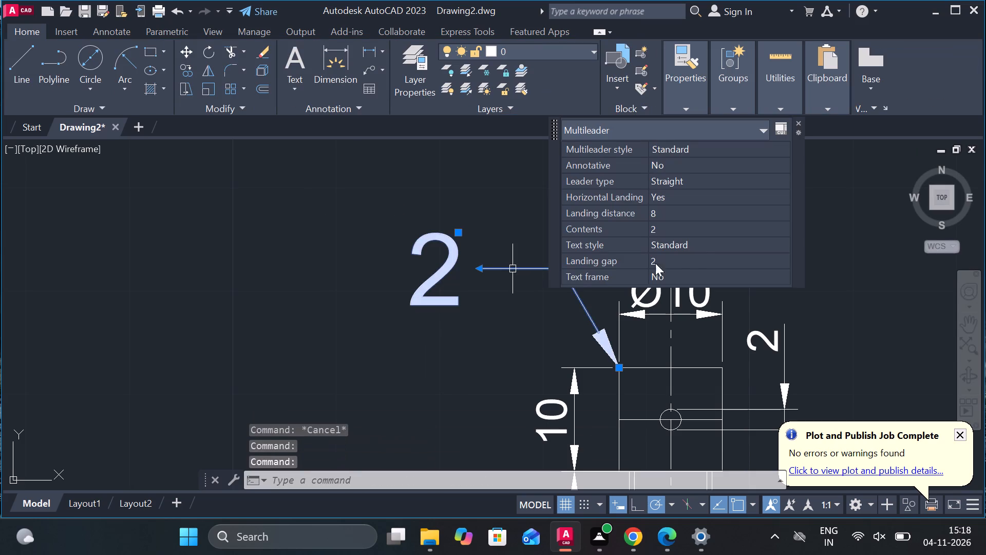
left_click(674, 213)
type("5")
key("space")
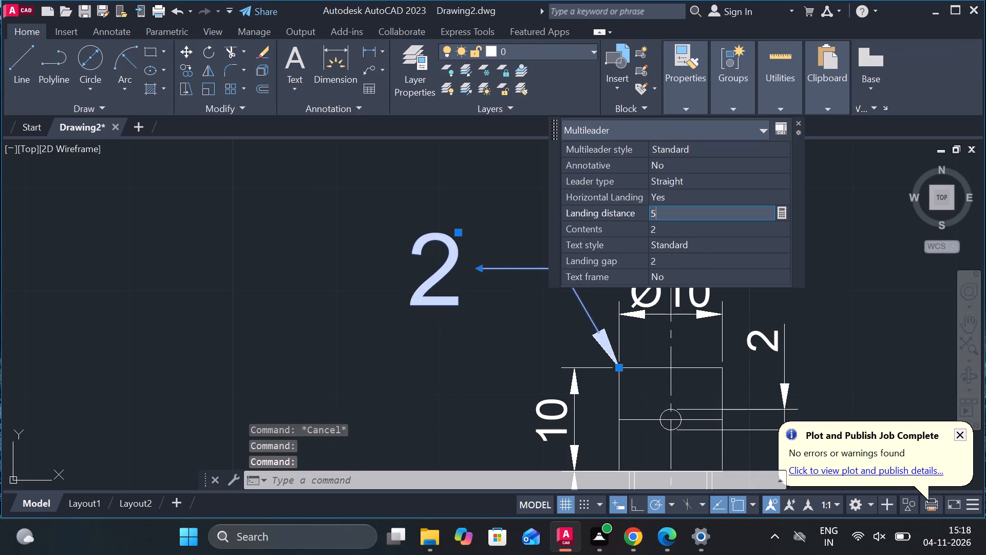
key("Return")
left_click(667, 260)
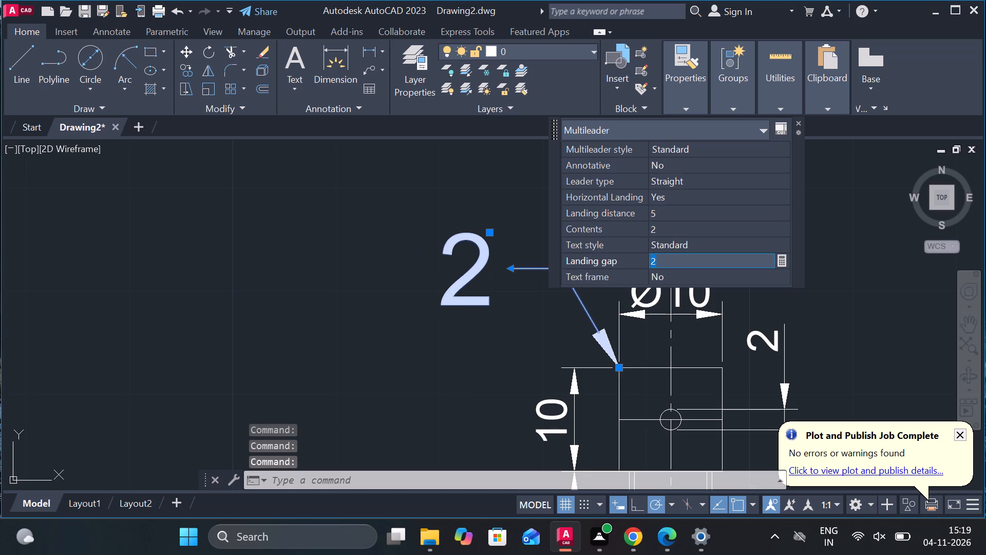
key("1")
key("Return")
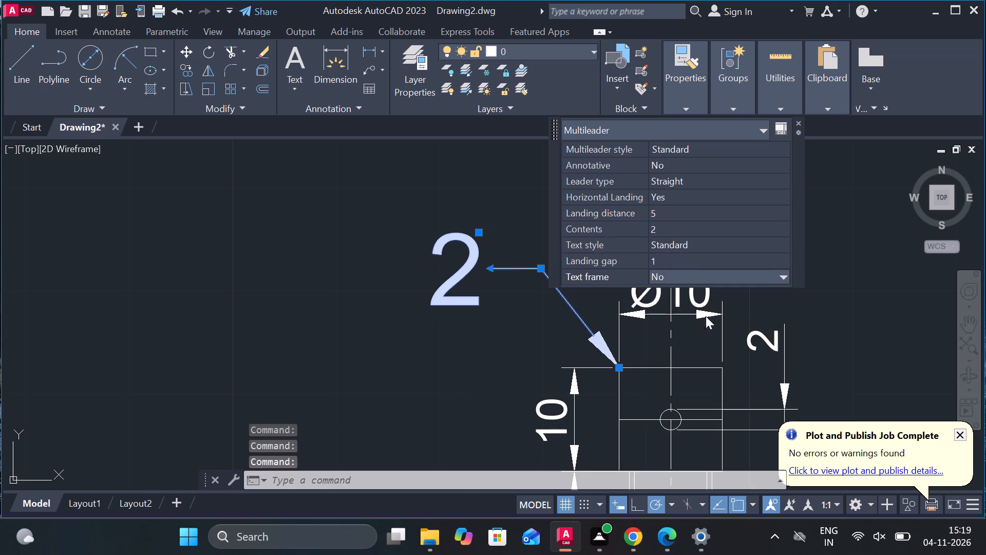
left_click(852, 293)
key("Escape")
key("Escape")
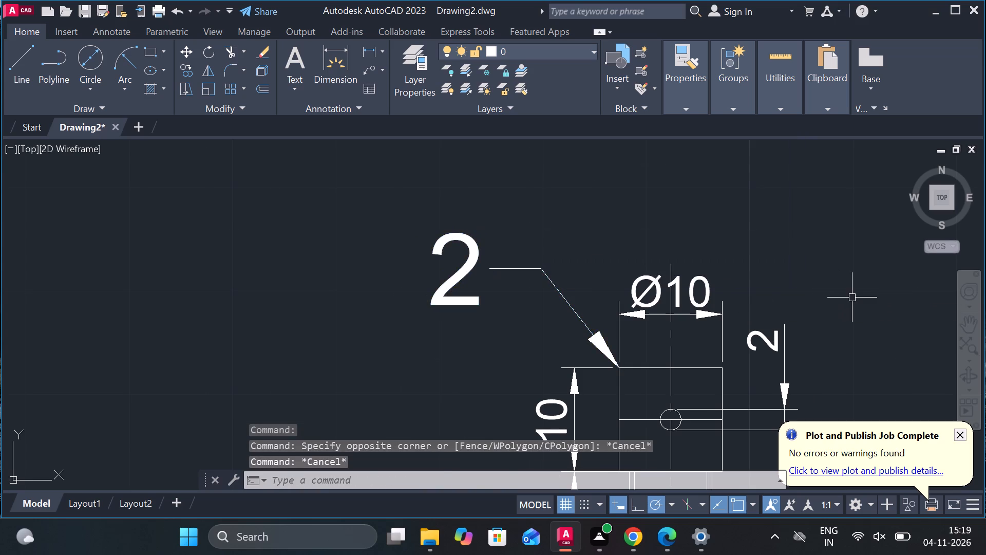
Move the Ø10 screw, with its dimensions and label 2, beside the top view of part 1.
scroll(852, 298, "down", 3)
middle_click_drag(852, 298, 756, 268)
left_click(640, 237)
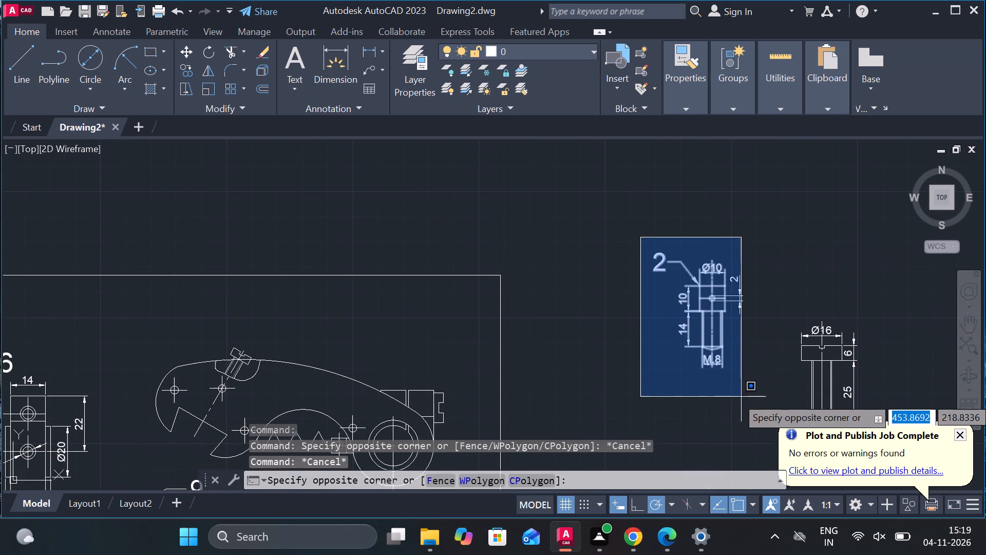
left_click(754, 396)
key("m")
key("Return")
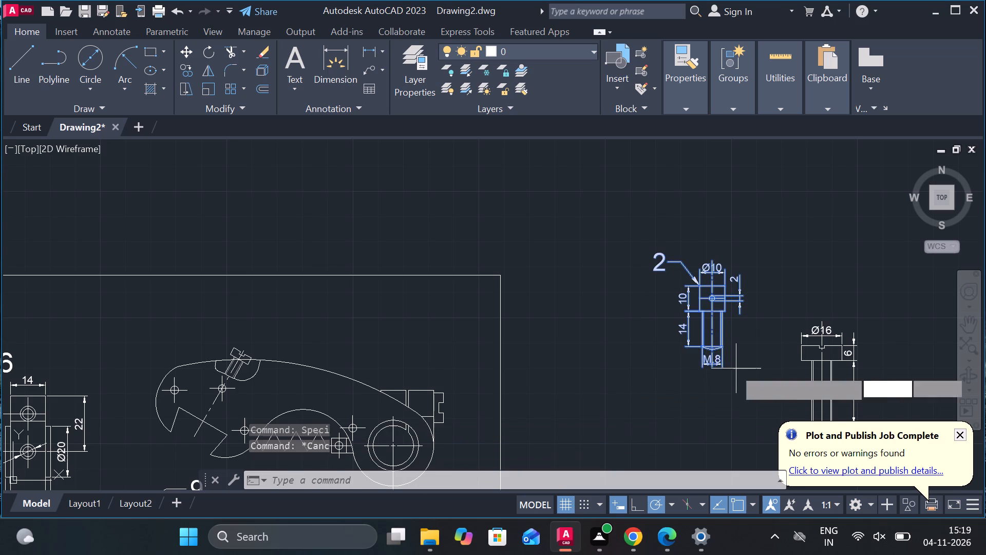
left_click(587, 353)
scroll(593, 336, "down", 2)
middle_click_drag(647, 313, 299, 323)
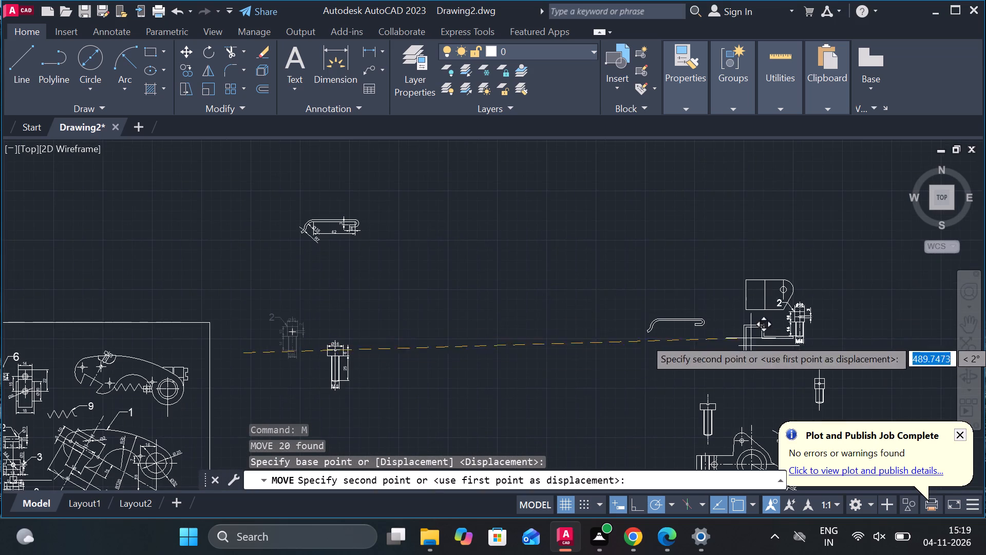
middle_click_drag(856, 345, 201, 328)
scroll(634, 254, "up", 1)
middle_click_drag(635, 254, 563, 383)
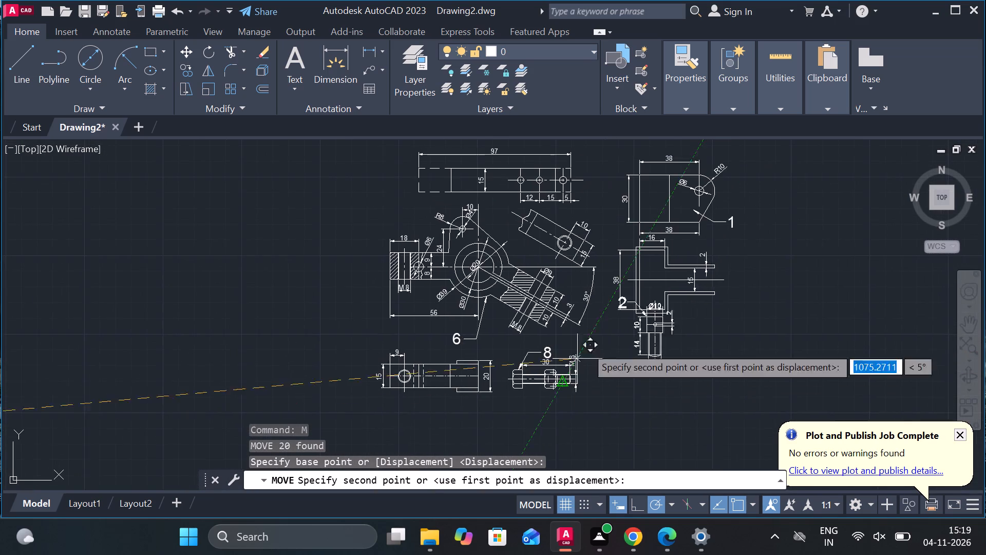
middle_click_drag(686, 252, 568, 343)
scroll(603, 293, "up", 2)
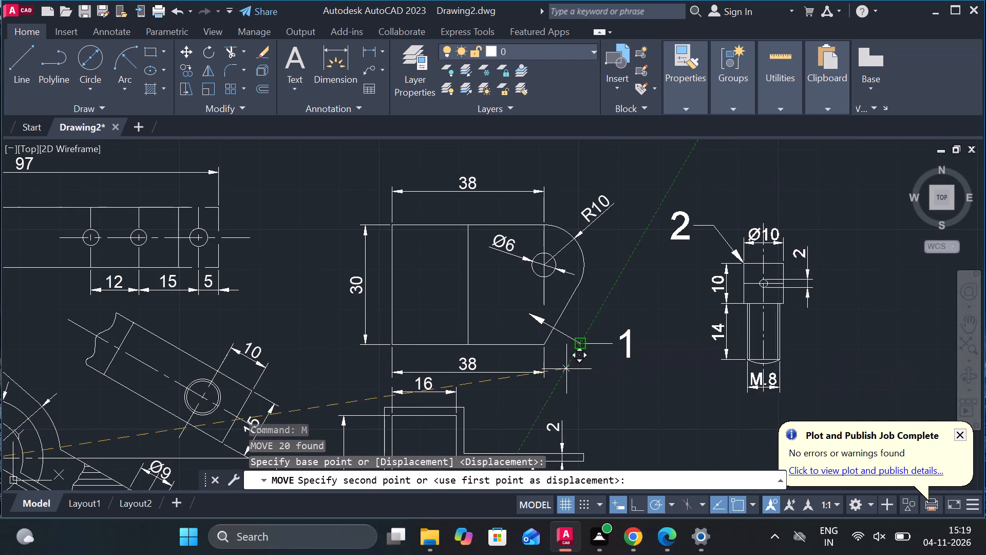
left_click(540, 374)
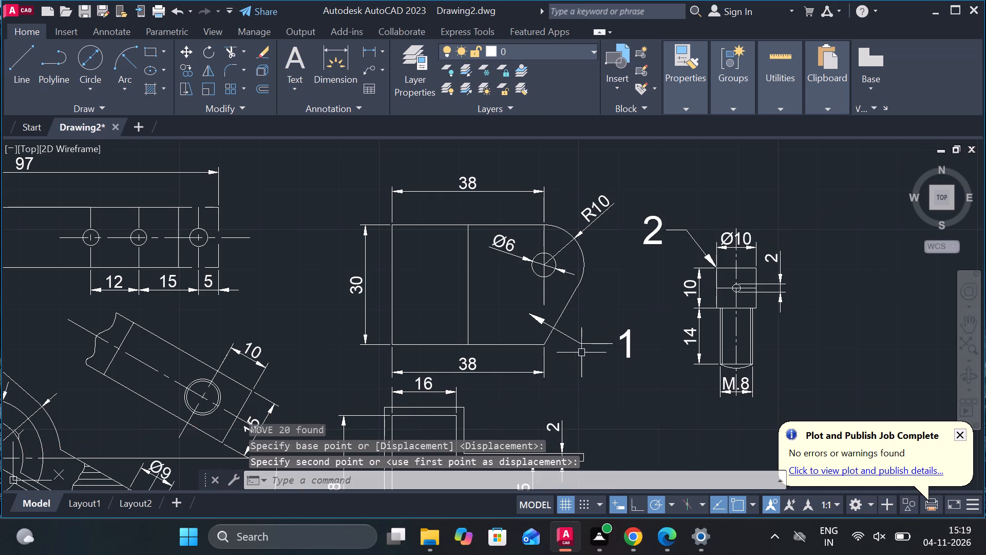
Erase the continuous line running along the axis of the Ø16 screw's shank, keeping the dash-dot centreline.
scroll(586, 347, "down", 4)
middle_click_drag(424, 367, 562, 238)
scroll(261, 356, "up", 2)
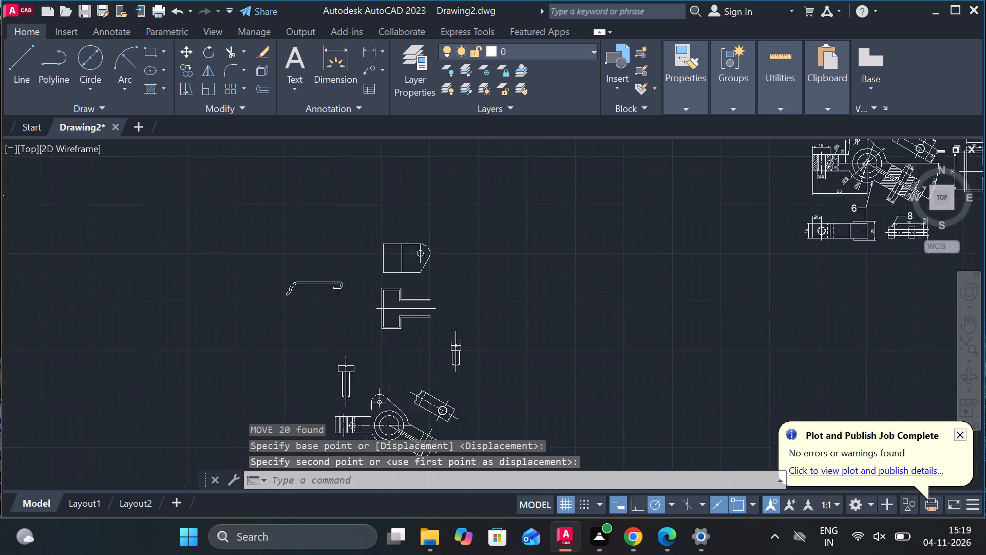
scroll(261, 356, "up", 1)
middle_click_drag(276, 358, 602, 266)
scroll(608, 266, "down", 2)
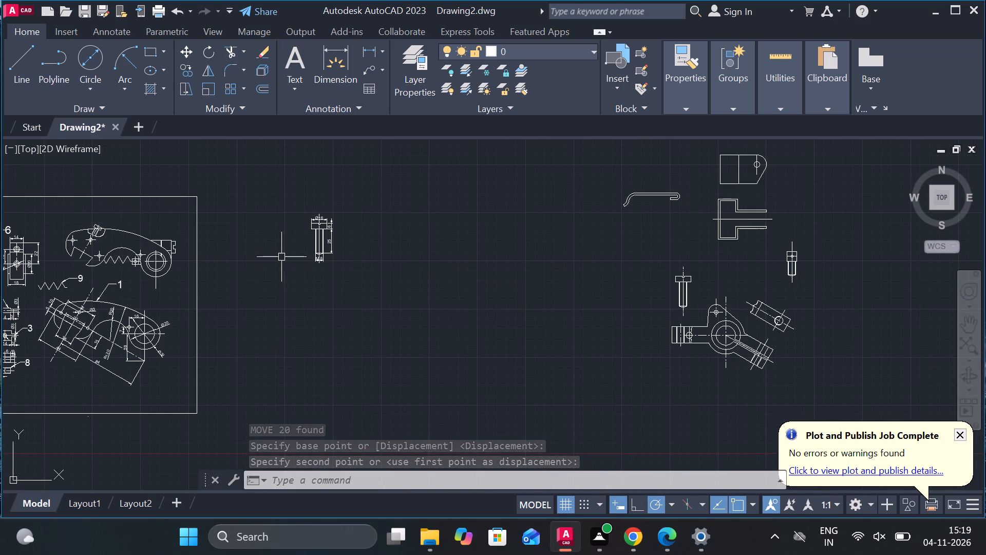
scroll(341, 202, "up", 2)
scroll(313, 272, "up", 1)
middle_click_drag(327, 275, 406, 271)
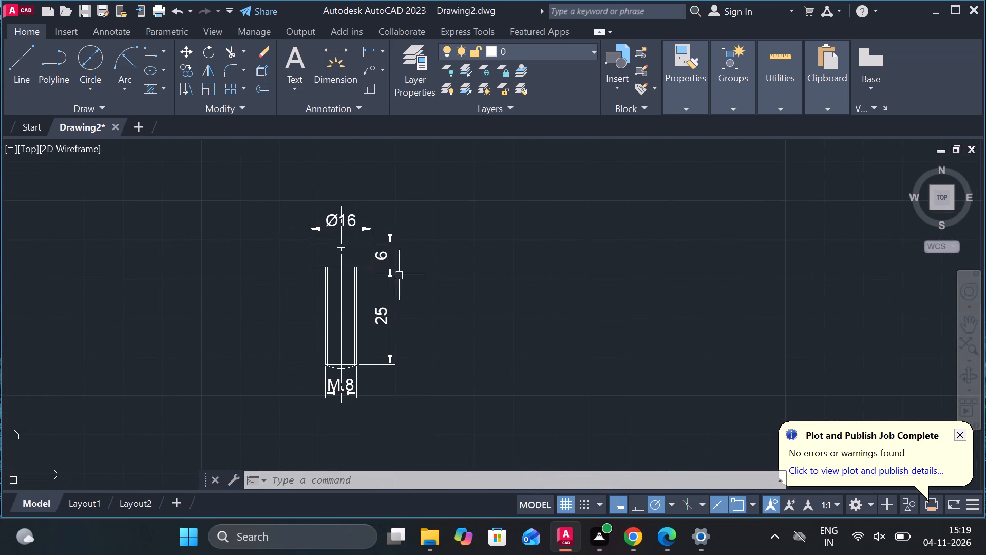
left_click(342, 298)
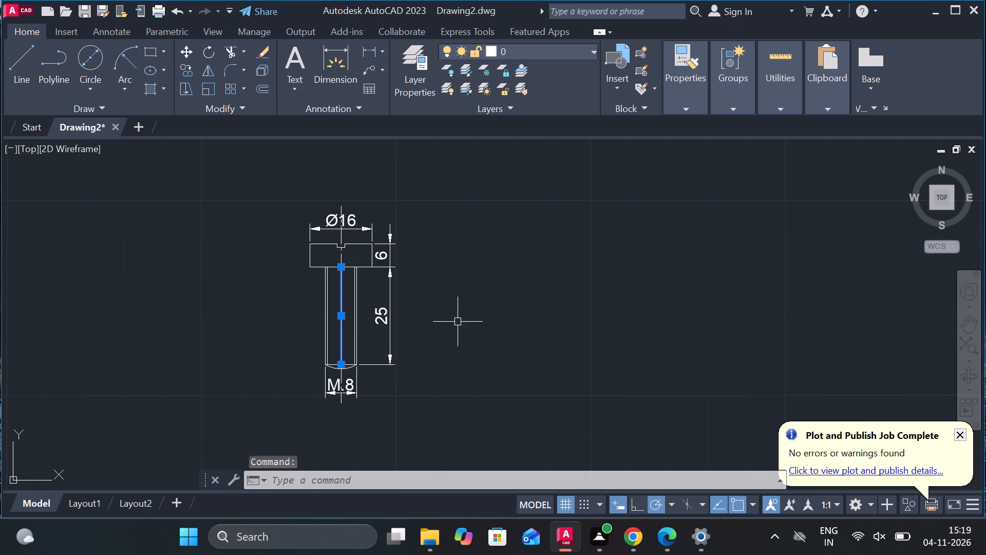
type("E")
key("space")
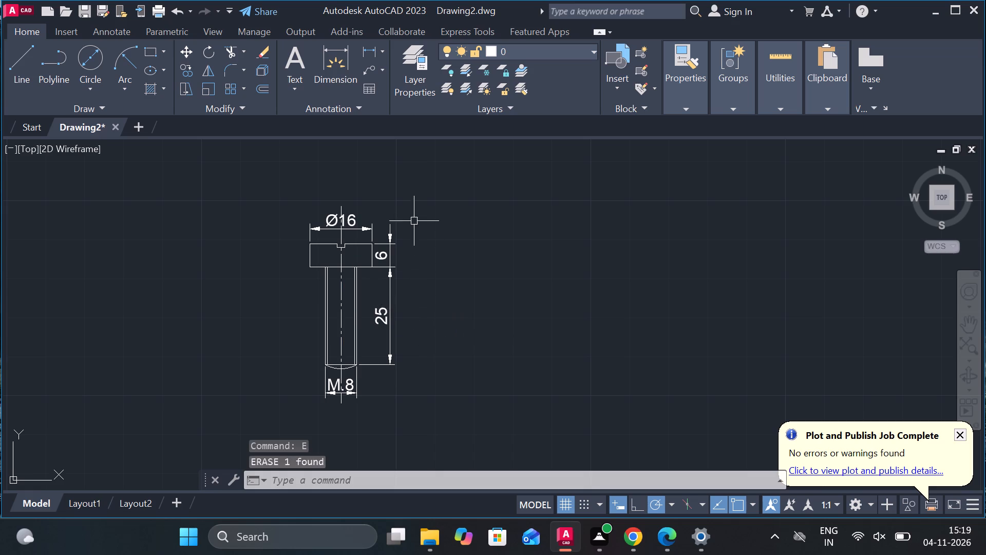
Add a multileader from the lower-left corner of the Ø16 screw head, labelled 7 with text height 7.
left_click(372, 66)
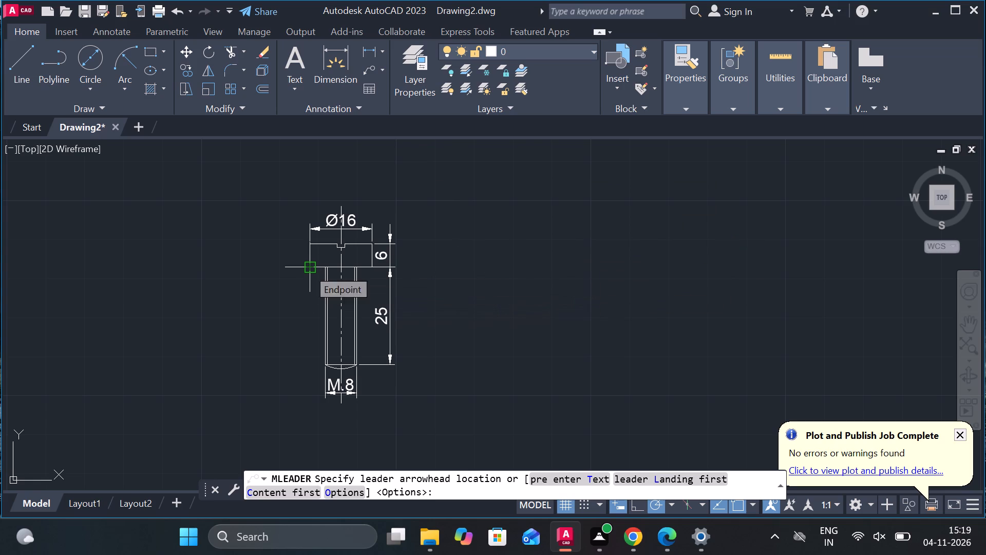
middle_click_drag(310, 294, 436, 337)
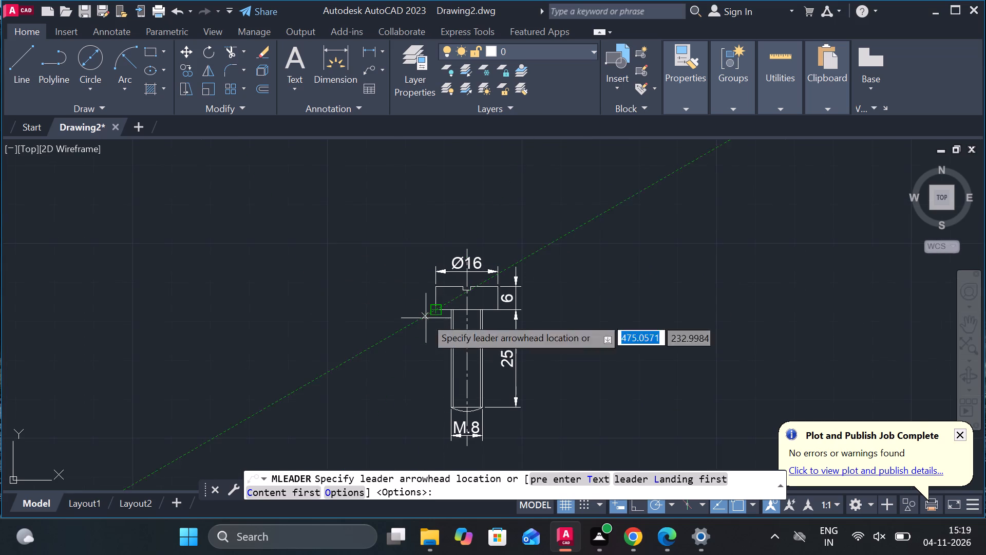
left_click(429, 307)
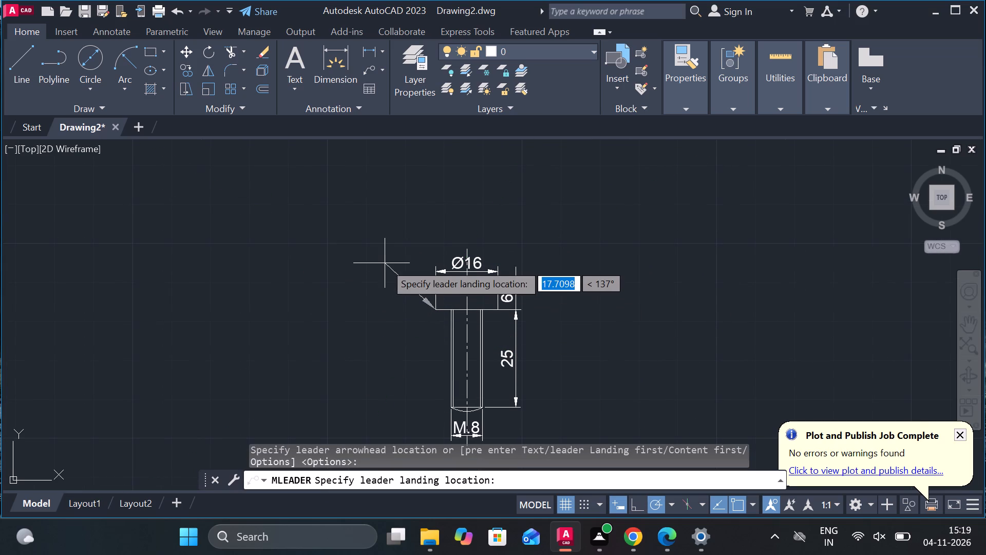
left_click(385, 263)
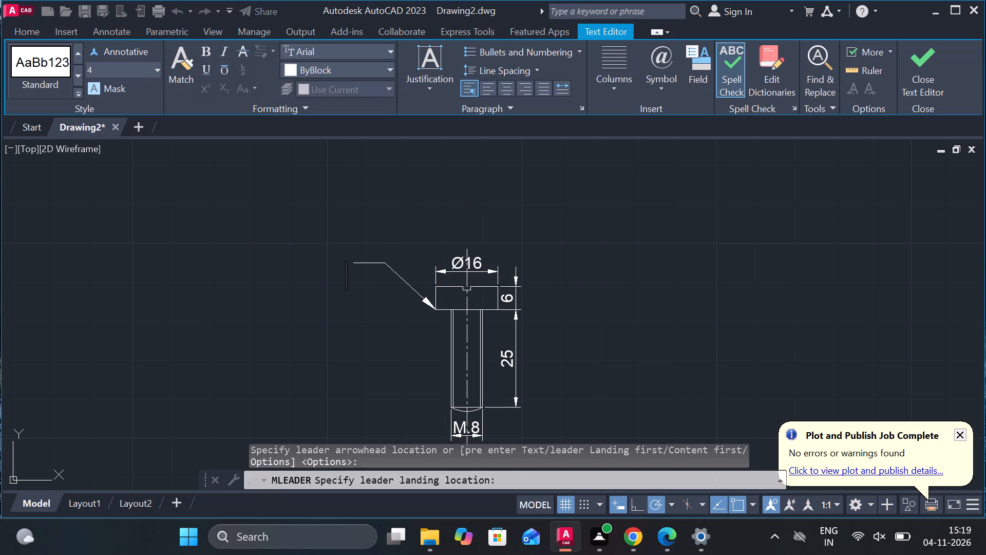
left_click(131, 73)
key("7")
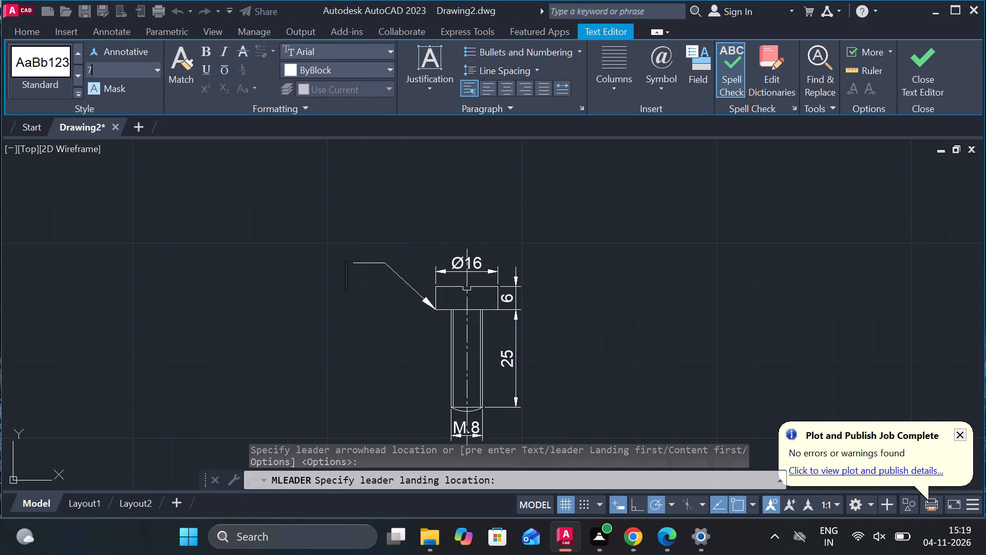
key("Return")
key("7")
left_click(910, 69)
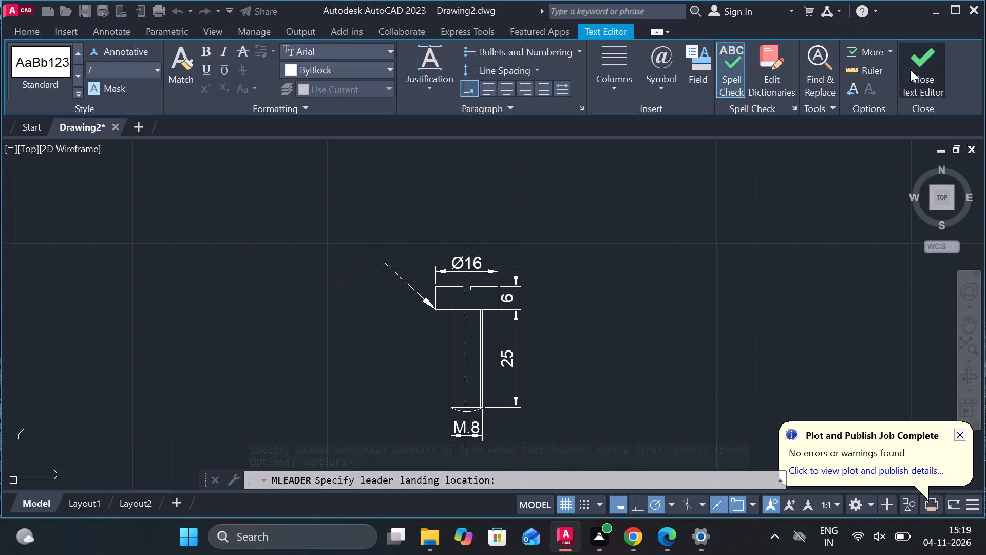
scroll(525, 316, "down", 3)
key("Escape")
Move the Ø16 screw, with its dimensions and label 7, beside the hex bolt labelled 8, below part 1.
left_click(432, 269)
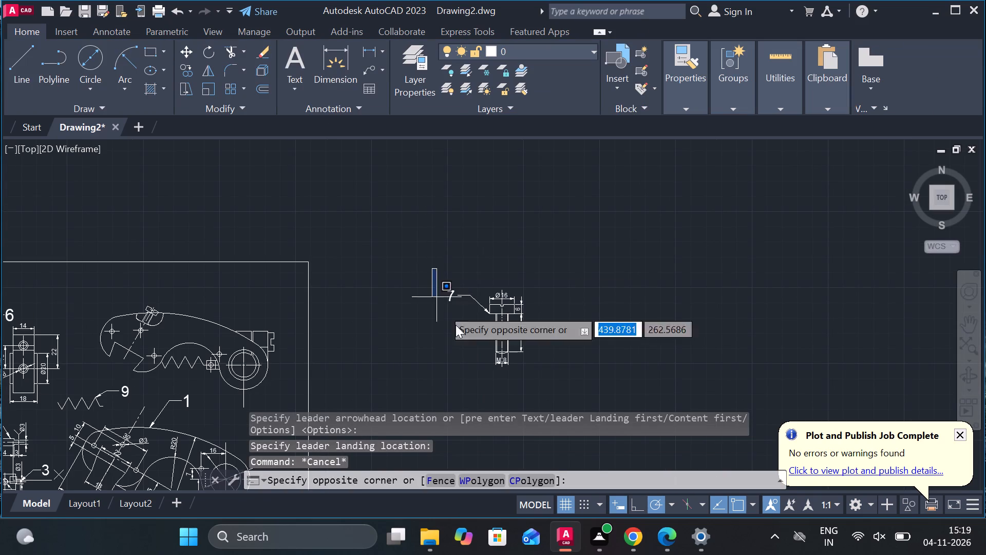
left_click(548, 383)
key("m")
key("Return")
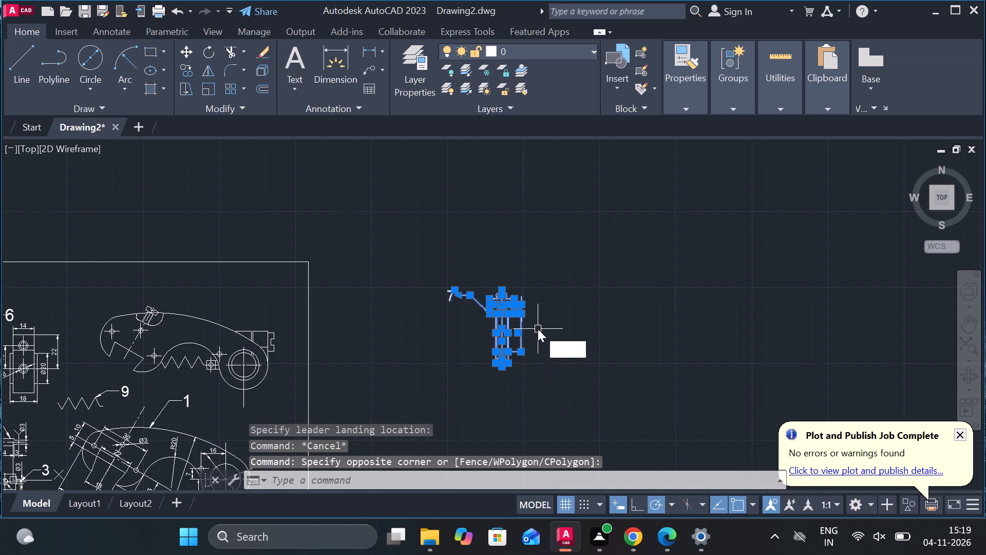
left_click_drag(538, 329, 549, 329)
scroll(582, 314, "down", 3)
middle_click_drag(576, 310, 255, 279)
middle_click_drag(754, 283, 496, 359)
scroll(602, 268, "up", 3)
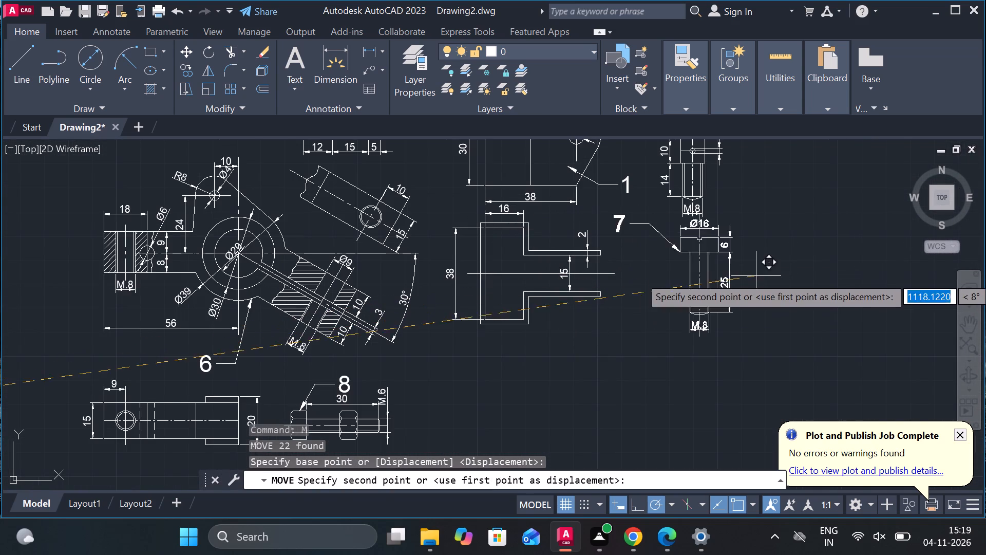
middle_click_drag(646, 350, 668, 254)
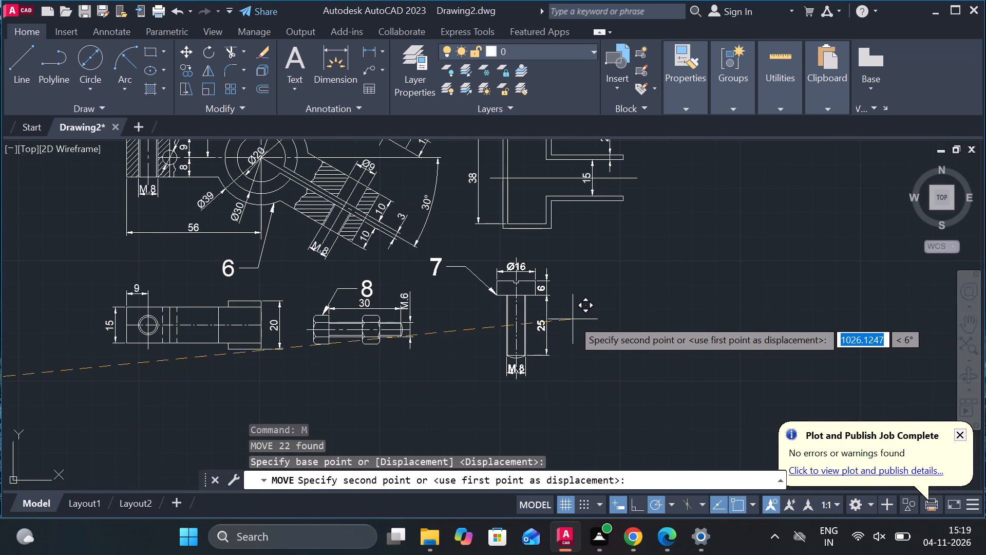
left_click(572, 318)
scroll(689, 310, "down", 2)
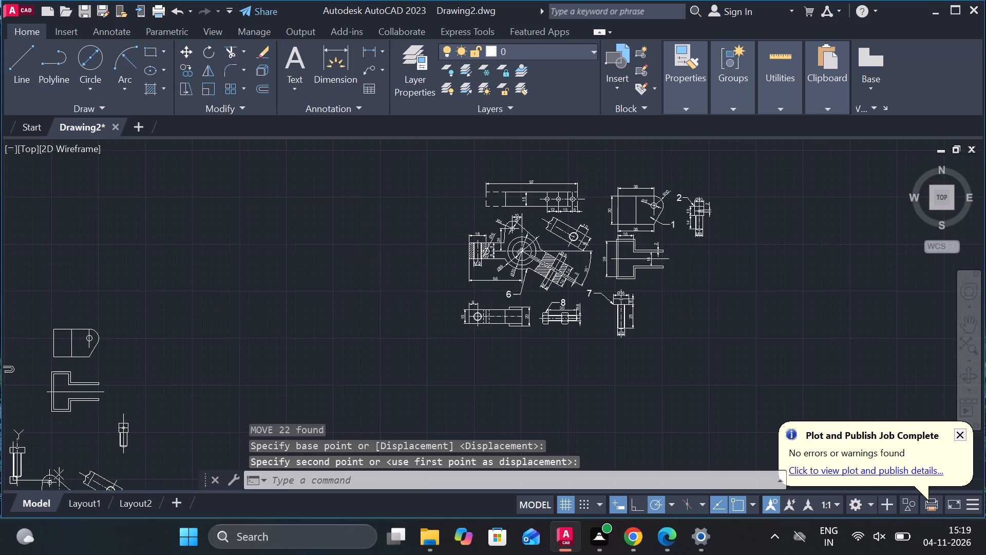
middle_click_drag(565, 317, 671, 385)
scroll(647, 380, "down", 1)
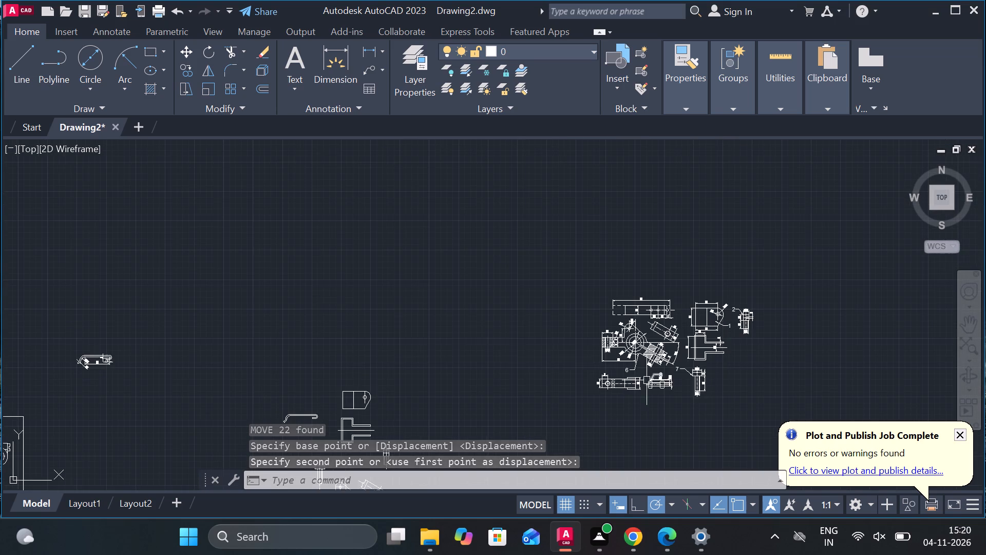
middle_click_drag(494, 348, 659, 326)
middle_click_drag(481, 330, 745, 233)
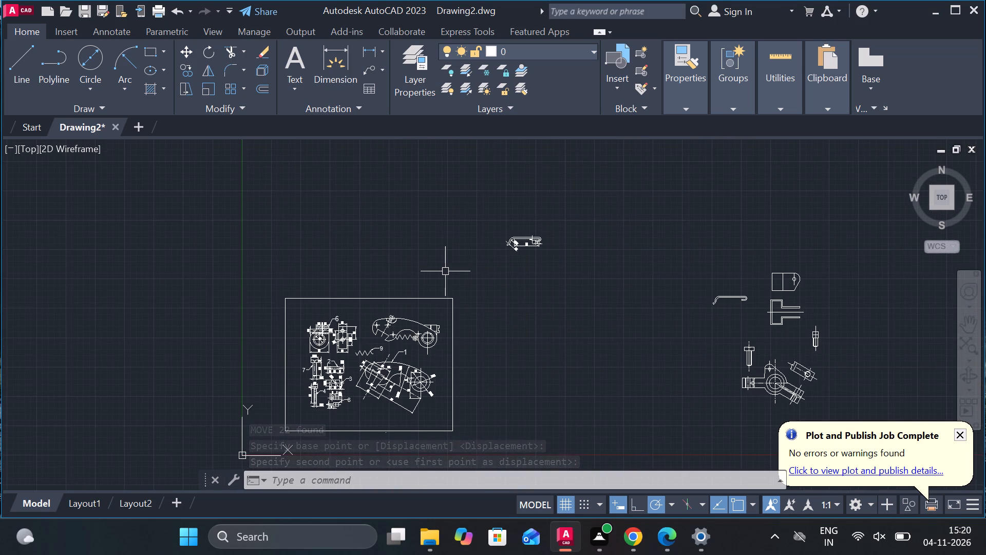
Add a multileader from the upper edge of the dimensioned bent clip, labelled 4 with text height 7.
scroll(447, 266, "up", 2)
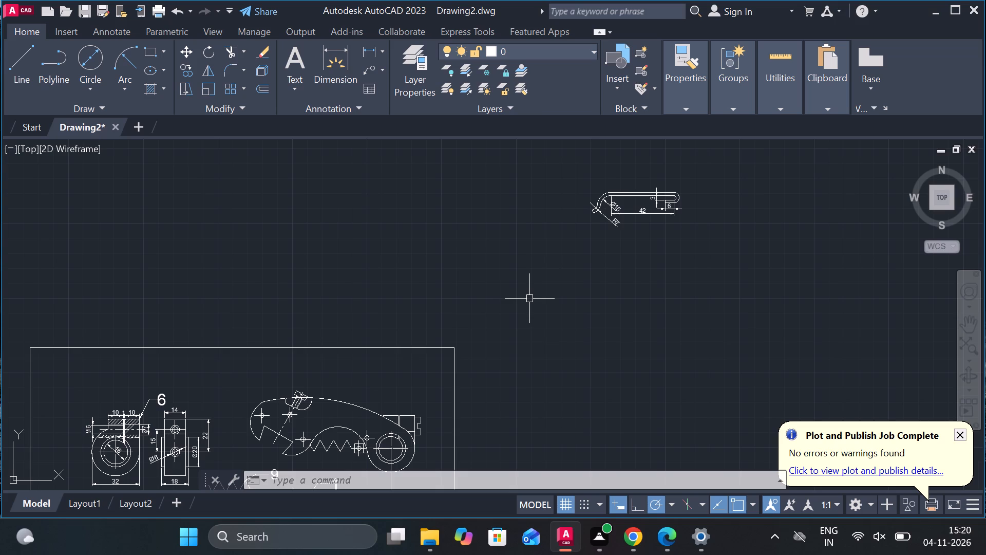
scroll(615, 212, "up", 2)
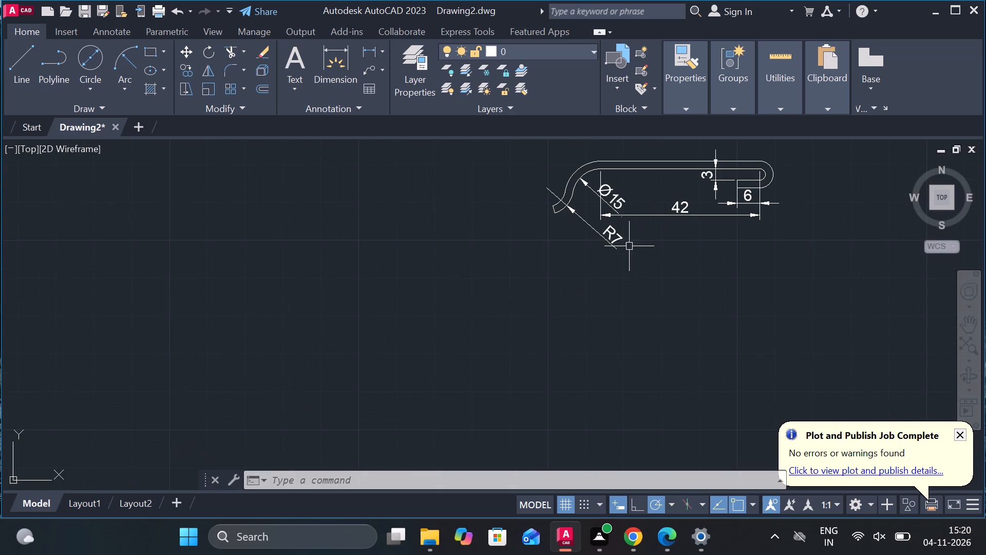
middle_click_drag(697, 229, 498, 300)
scroll(507, 299, "down", 2)
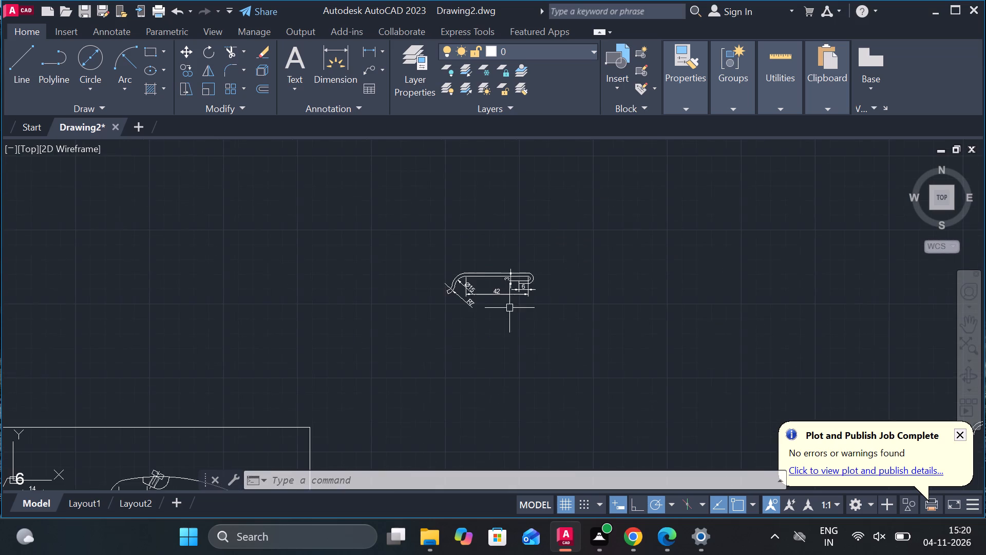
scroll(509, 311, "up", 2)
left_click(372, 68)
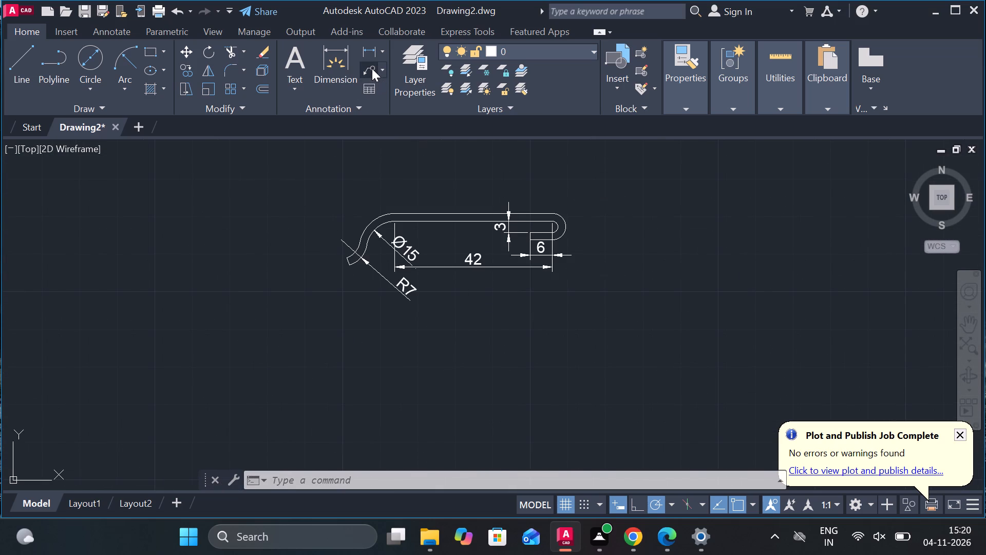
scroll(446, 136, "up", 2)
scroll(464, 222, "up", 1)
middle_click_drag(465, 222, 443, 339)
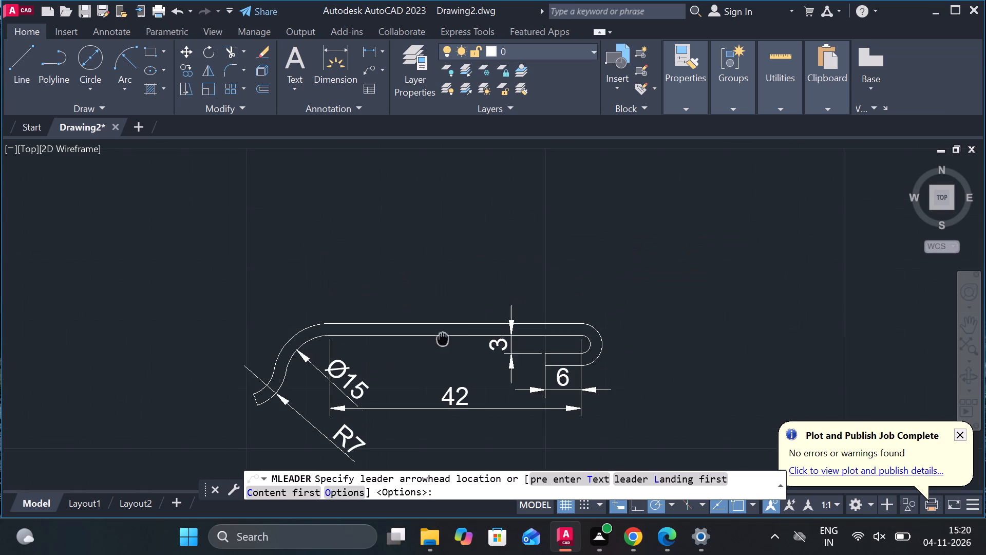
left_click(437, 319)
left_click(494, 276)
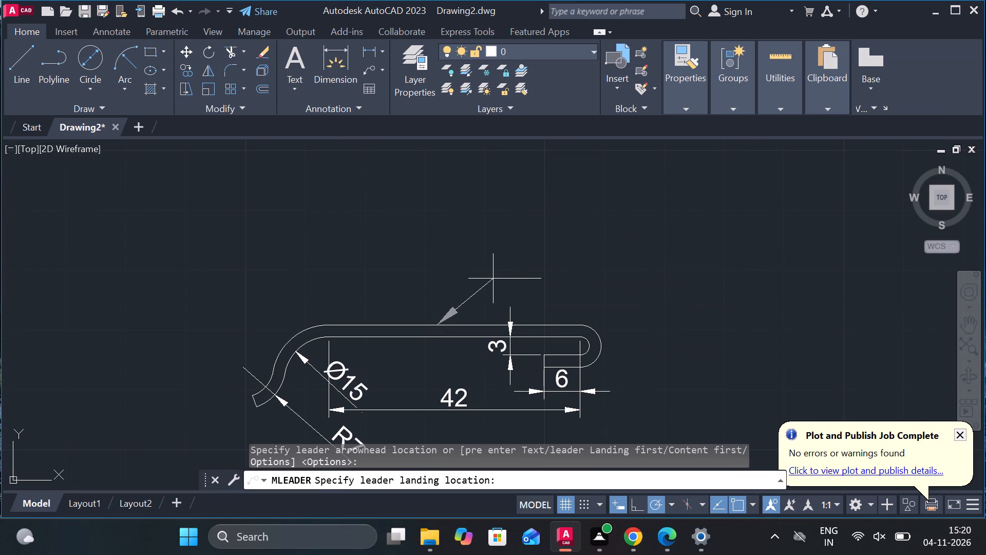
left_click(120, 65)
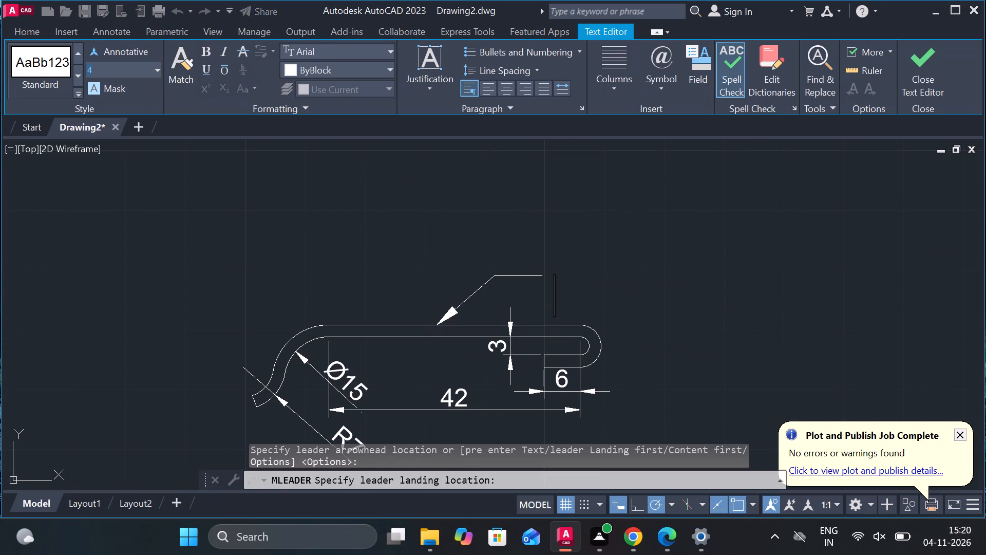
key("7")
key("Return")
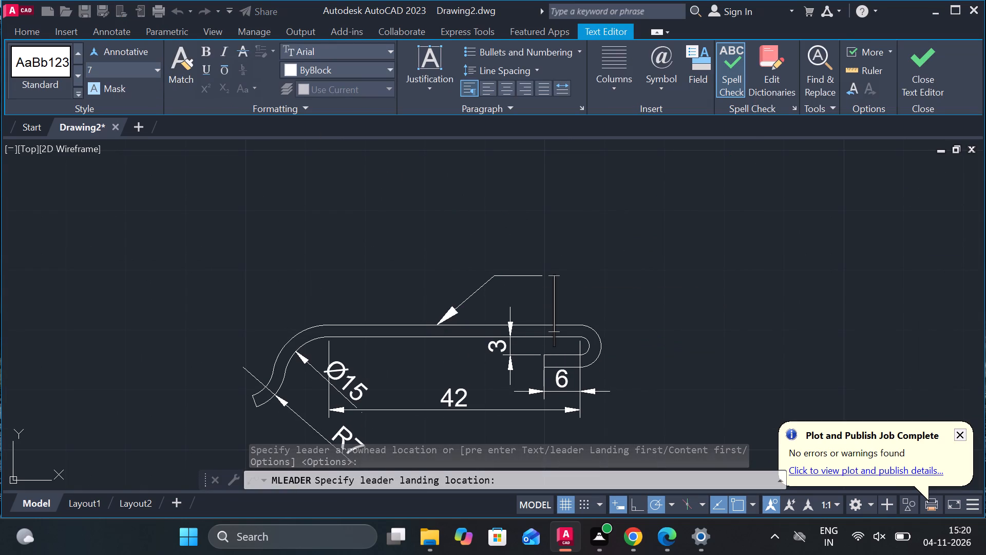
key("4")
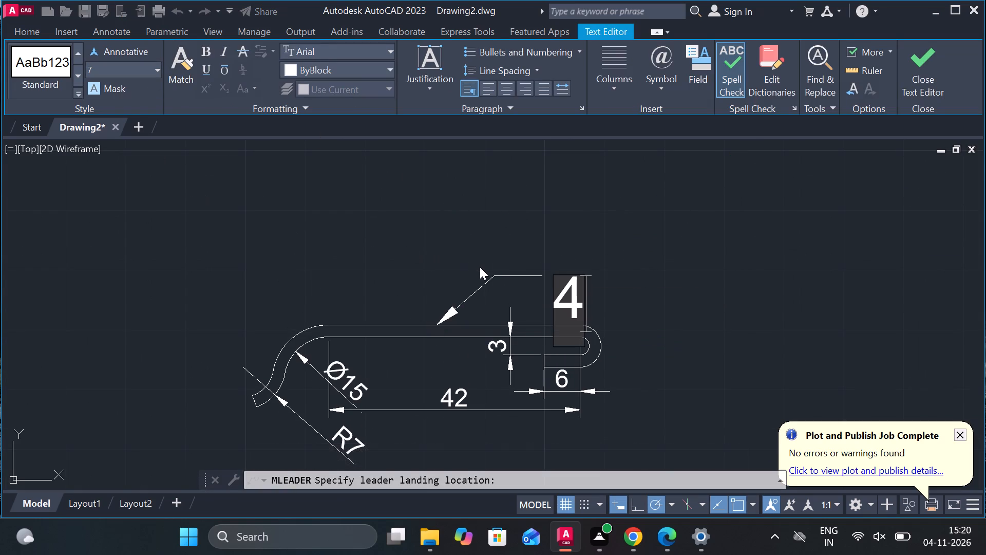
left_click(928, 78)
scroll(579, 308, "down", 1)
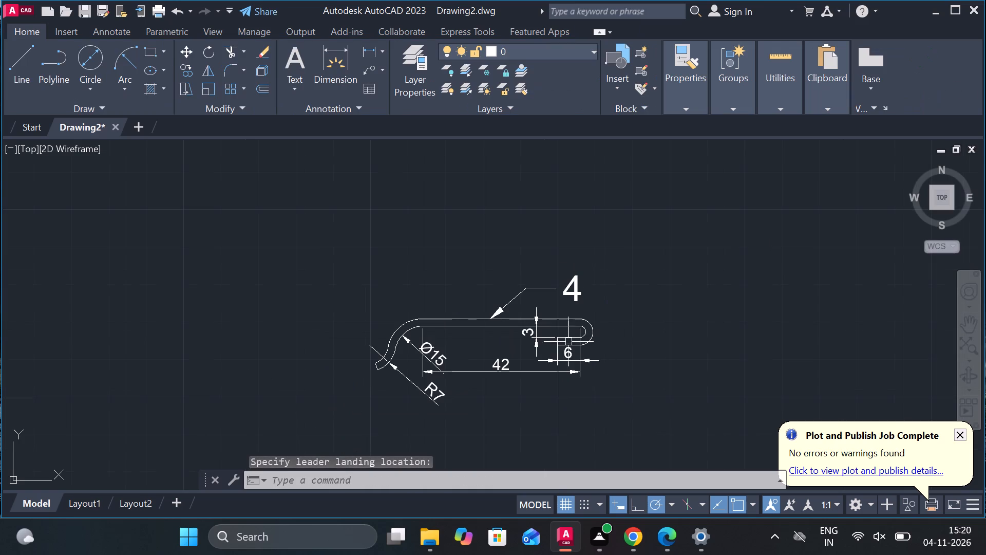
key("Escape")
Move the bent clip, with its dimensions and label 4, below the Ø10 screw and beside the lower view of part 1.
left_click(303, 263)
middle_click_drag(372, 294, 395, 222)
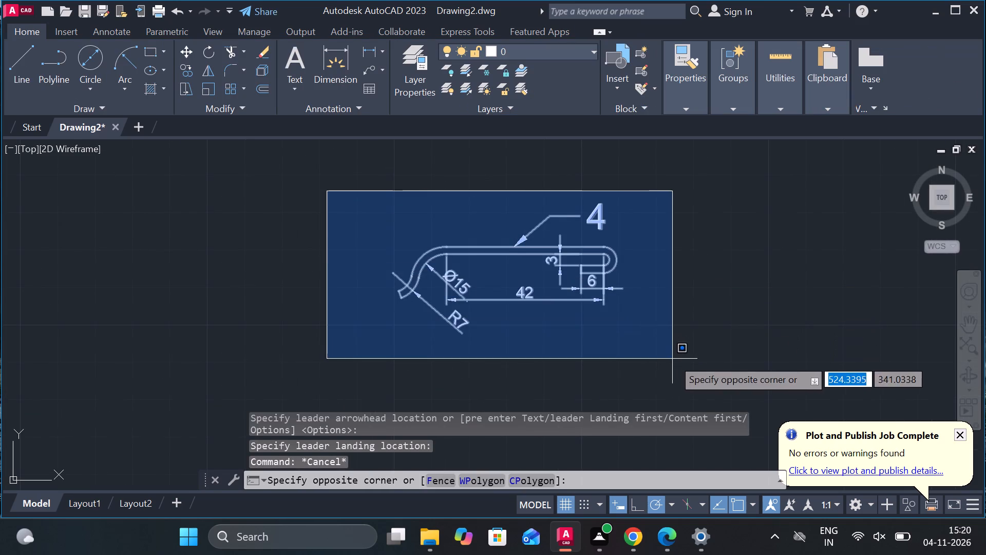
left_click(673, 359)
key("m")
key("Return")
left_click(659, 291)
scroll(659, 291, "down", 3)
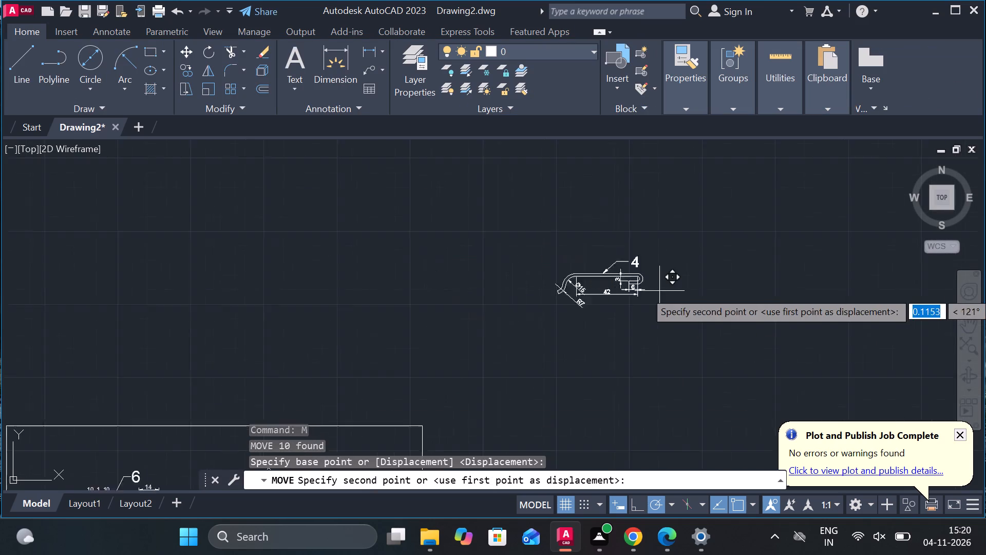
middle_click_drag(658, 290, 229, 287)
middle_click_drag(717, 342, 363, 271)
scroll(351, 266, "down", 2)
scroll(586, 242, "up", 2)
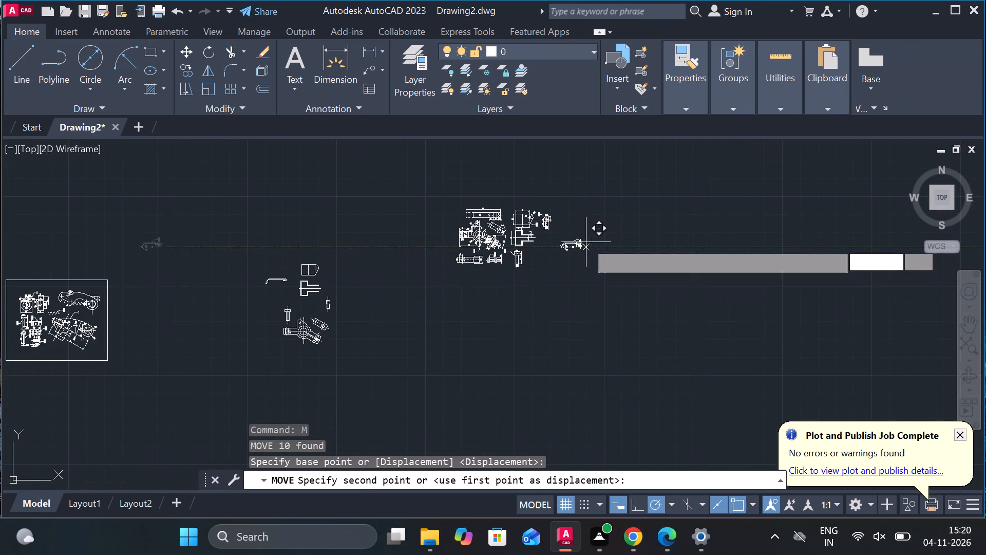
scroll(501, 241, "up", 2)
middle_click_drag(502, 241, 540, 283)
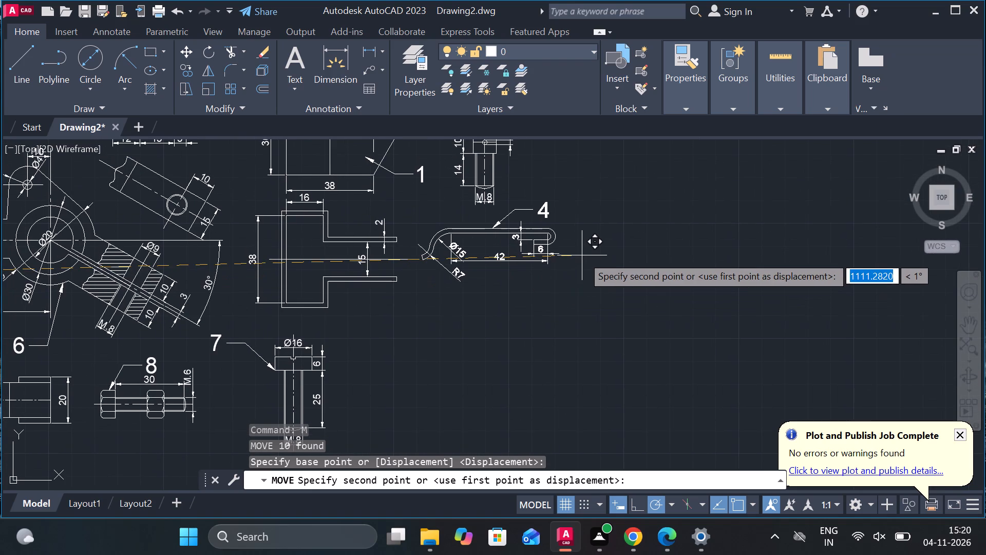
left_click(582, 255)
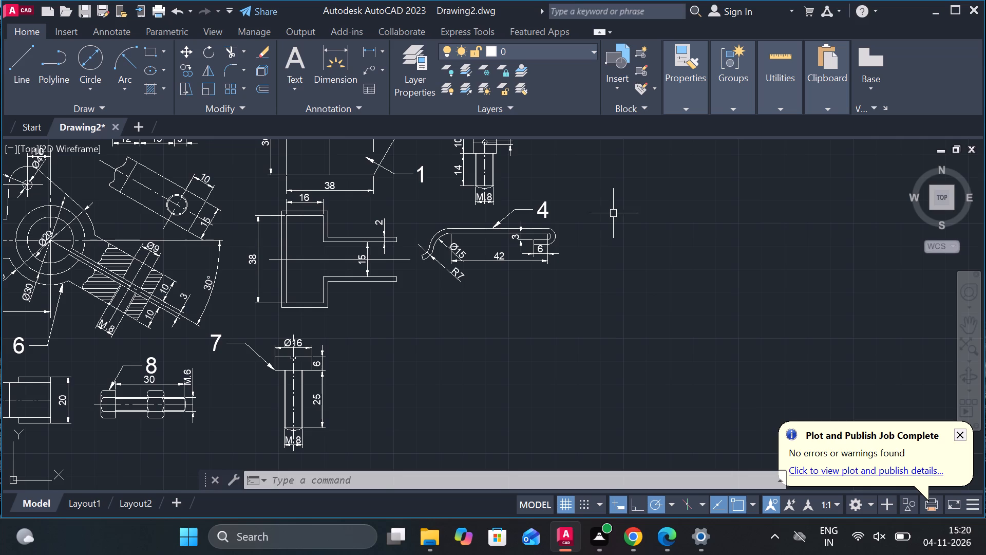
Set the linetype of the horizontal axis line through part 1's lower view to CENTER2.
middle_click_drag(490, 306, 581, 289)
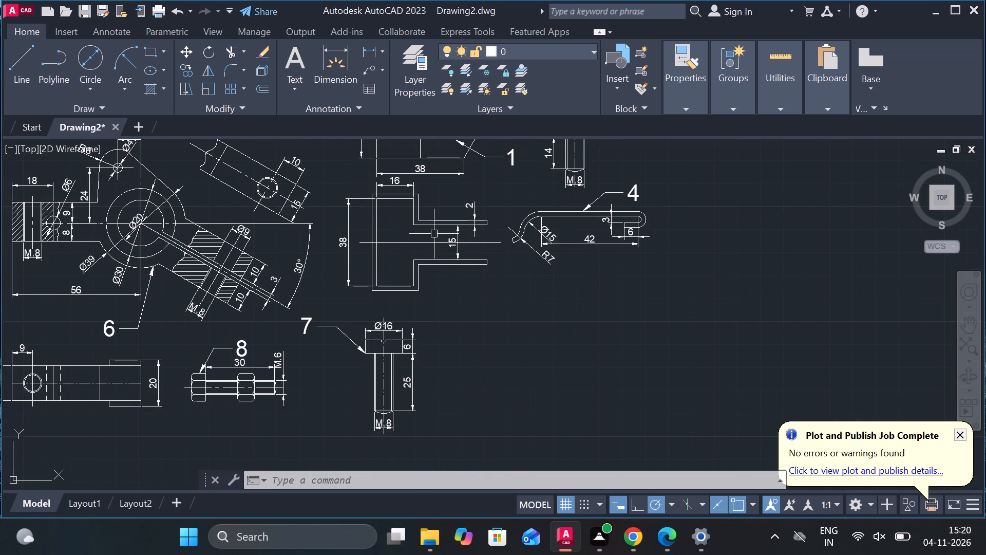
left_click(415, 242)
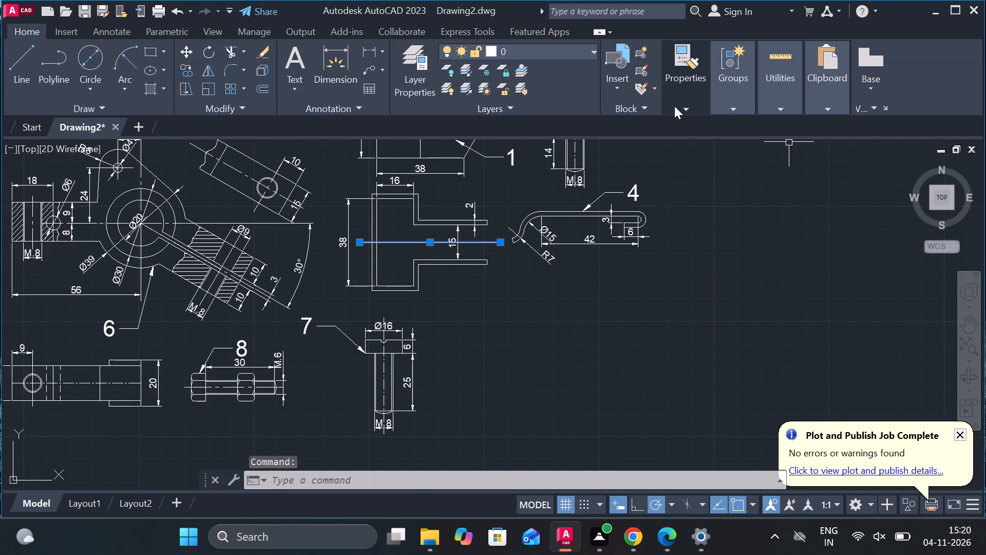
left_click(674, 106)
left_click(731, 155)
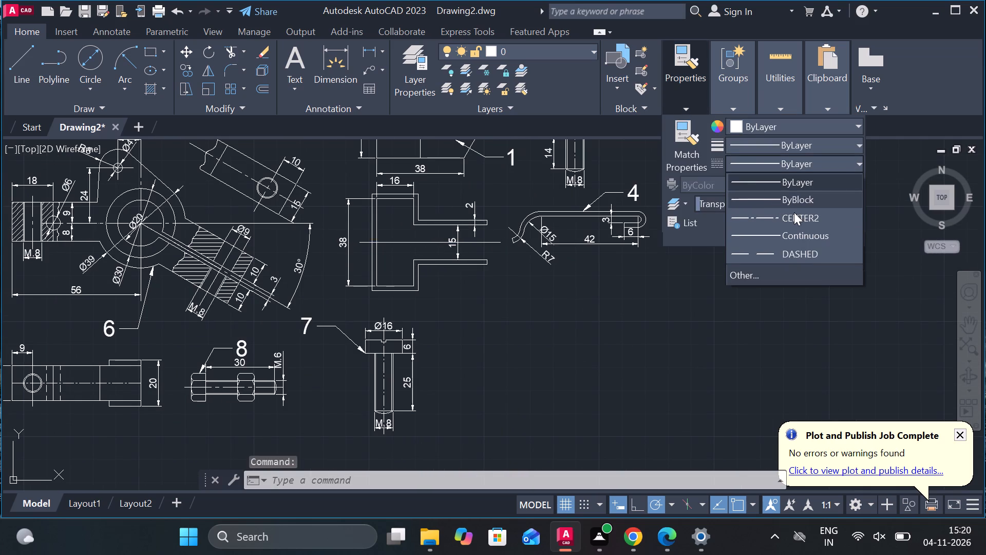
left_click(794, 212)
key("Escape")
scroll(504, 312, "down", 2)
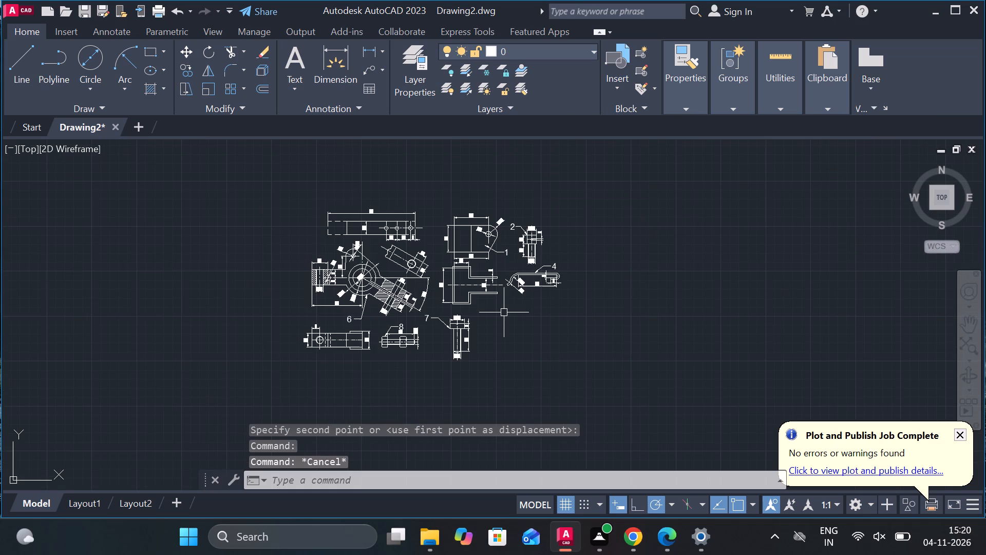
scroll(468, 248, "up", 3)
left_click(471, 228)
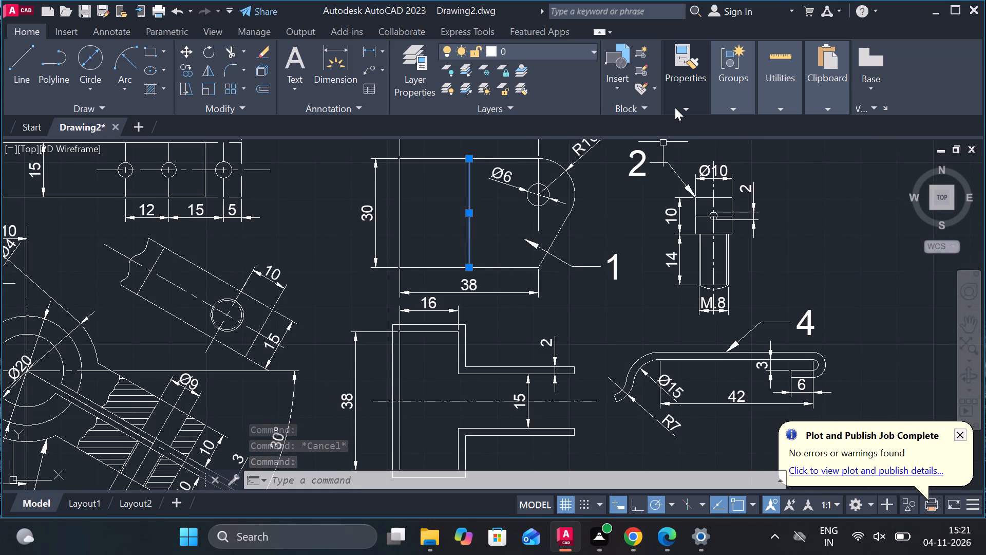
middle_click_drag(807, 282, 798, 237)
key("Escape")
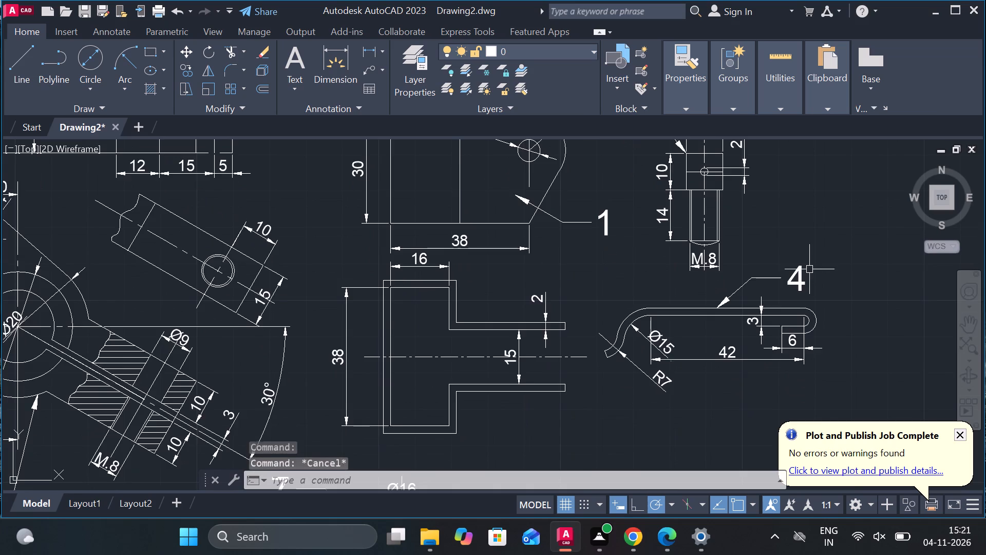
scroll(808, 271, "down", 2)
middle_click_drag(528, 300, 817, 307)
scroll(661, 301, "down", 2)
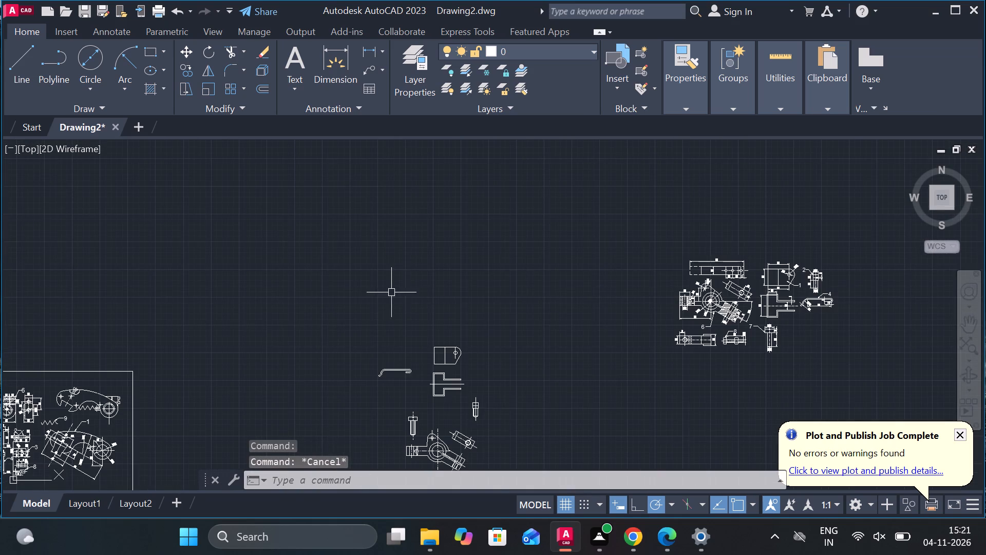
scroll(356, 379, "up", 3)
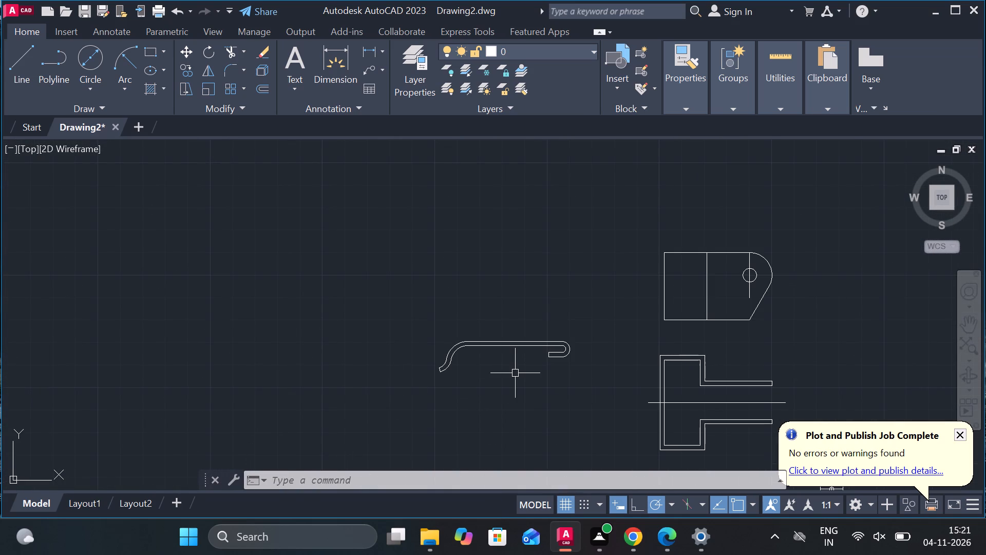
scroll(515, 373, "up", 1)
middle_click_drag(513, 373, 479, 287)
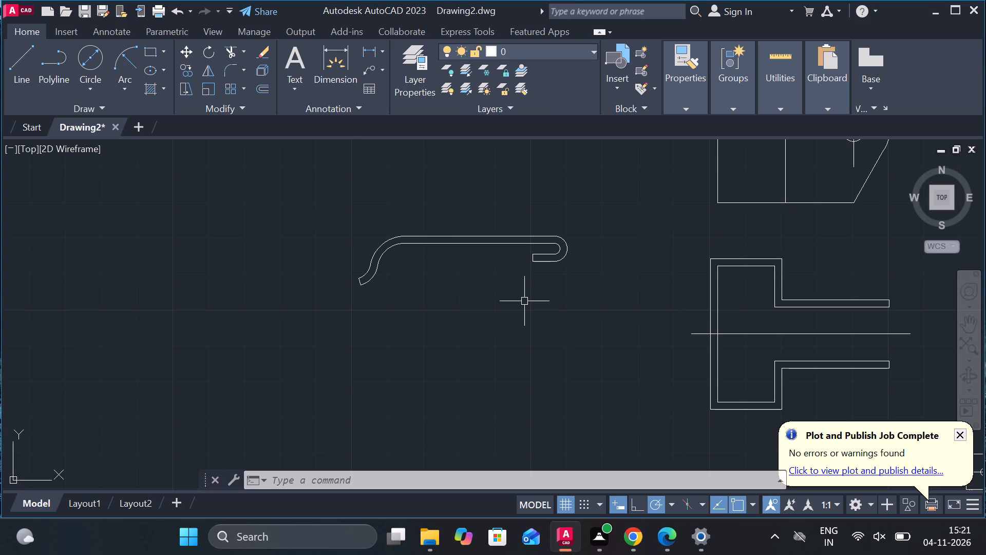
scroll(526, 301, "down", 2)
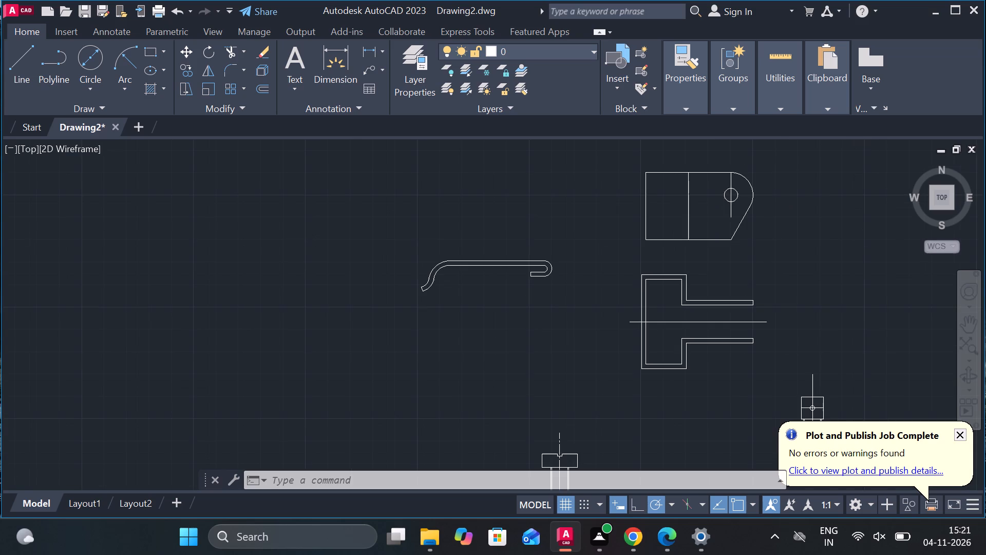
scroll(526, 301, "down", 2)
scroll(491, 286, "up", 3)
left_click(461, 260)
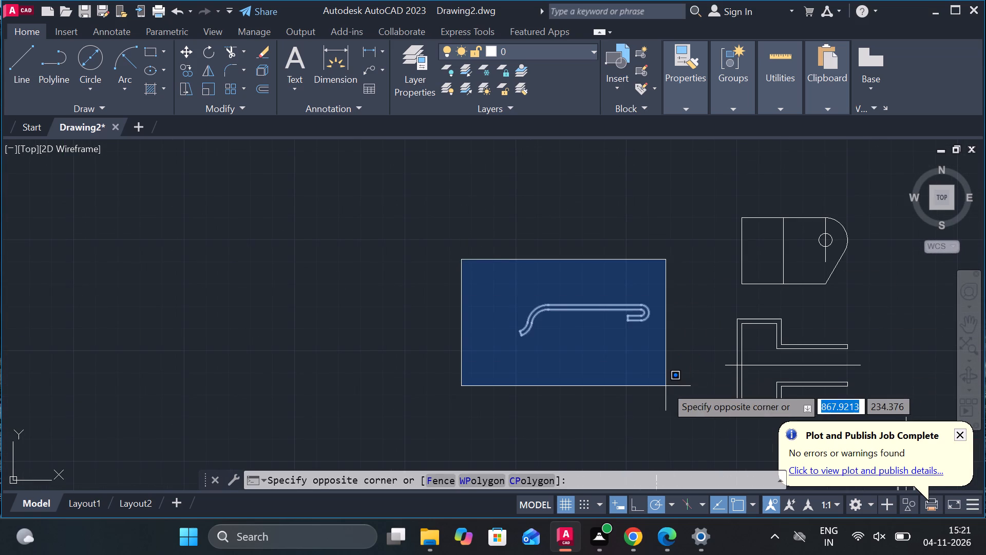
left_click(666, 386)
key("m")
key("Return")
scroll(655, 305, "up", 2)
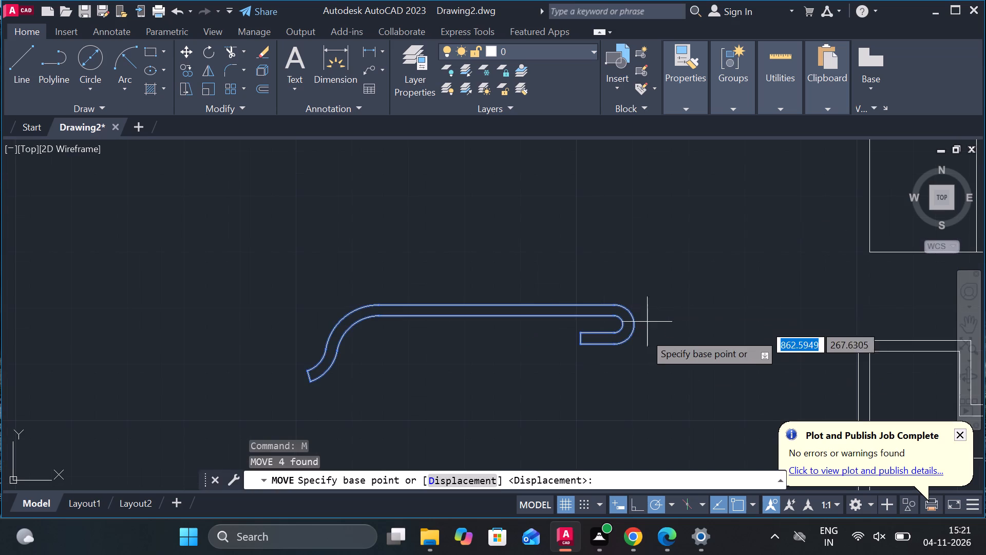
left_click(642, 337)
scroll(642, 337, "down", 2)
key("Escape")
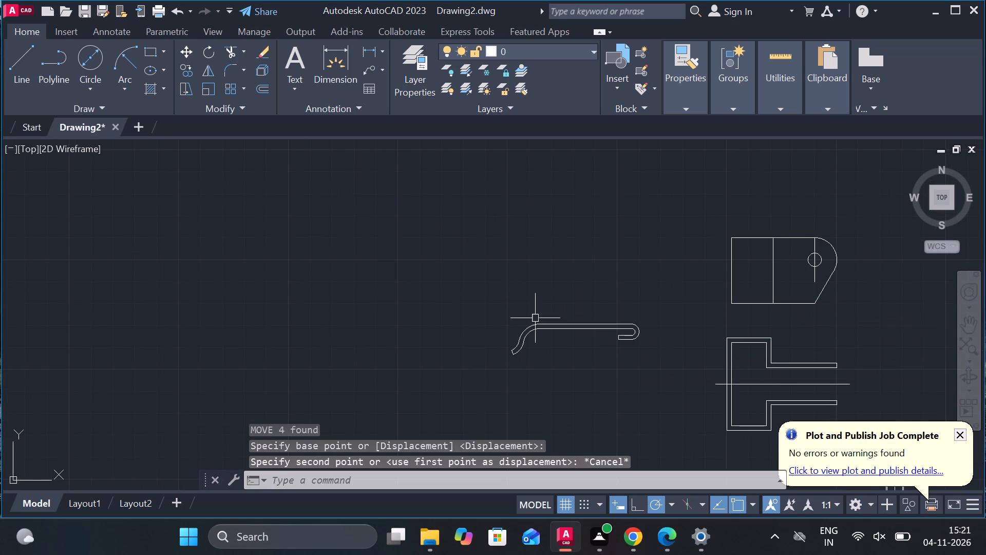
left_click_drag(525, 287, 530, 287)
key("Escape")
Copy the undimensioned bent clip onto the jaw assembly in the frame, with its hooked end above the rear block.
left_click(444, 264)
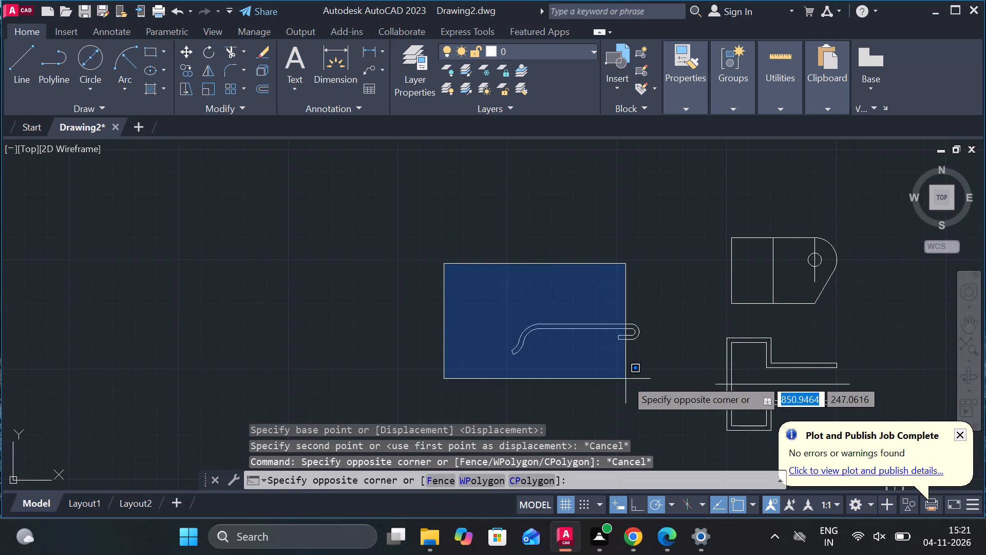
left_click(673, 393)
type("CO")
key("Return")
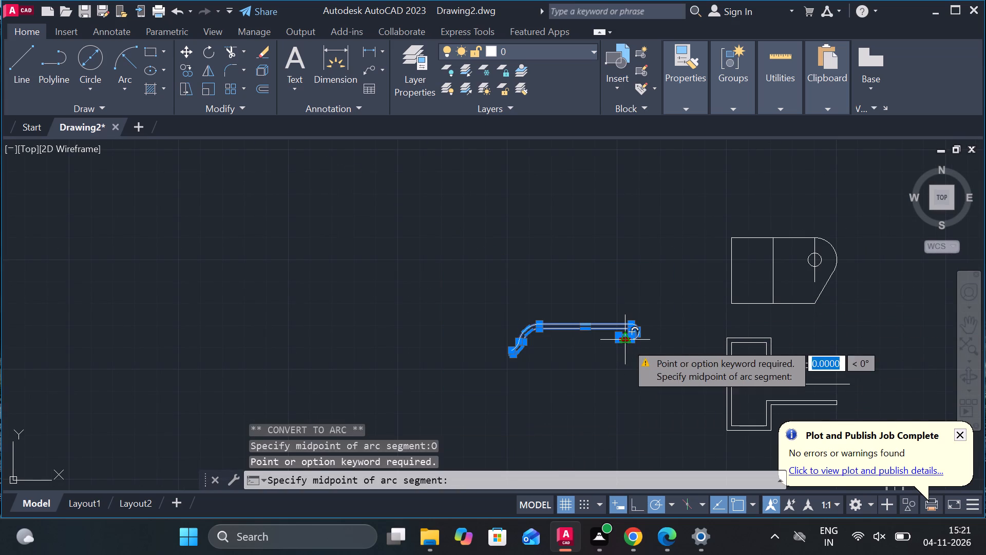
left_click(626, 343)
scroll(580, 376, "down", 1)
scroll(620, 360, "up", 2)
type("CO")
key("Return")
left_click(622, 378)
scroll(618, 349, "down", 1)
middle_click_drag(471, 341, 572, 320)
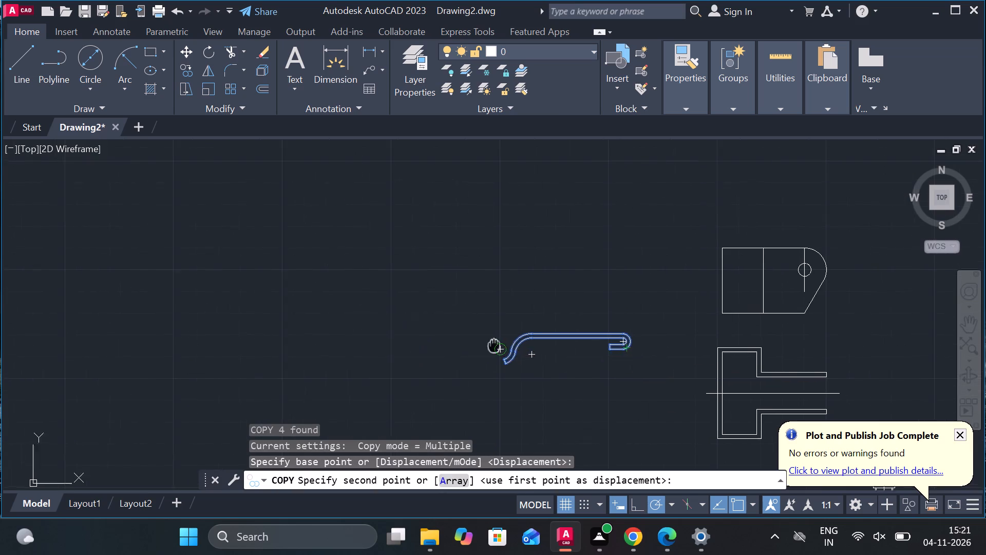
middle_click_drag(572, 320, 785, 235)
scroll(502, 322, "down", 4)
scroll(330, 329, "up", 3)
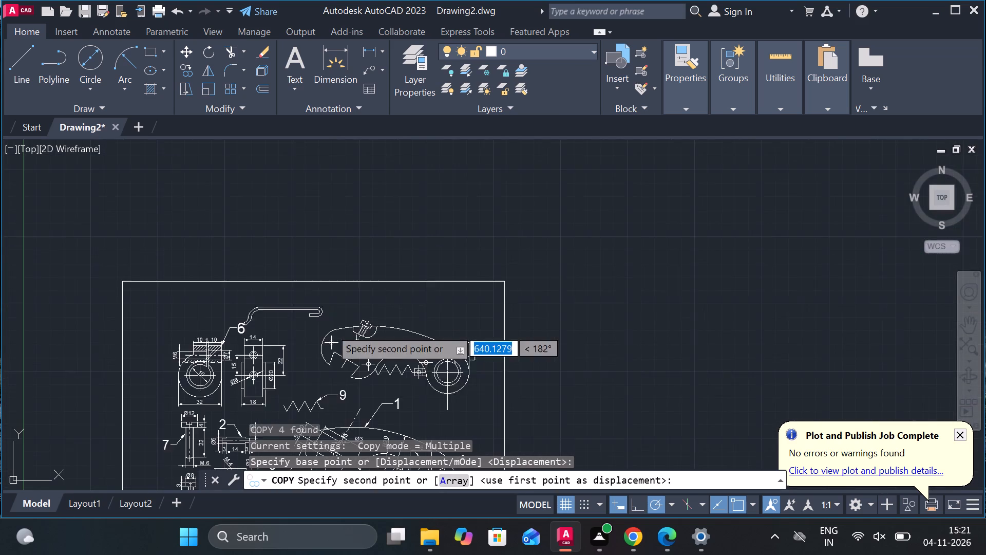
scroll(407, 349, "up", 2)
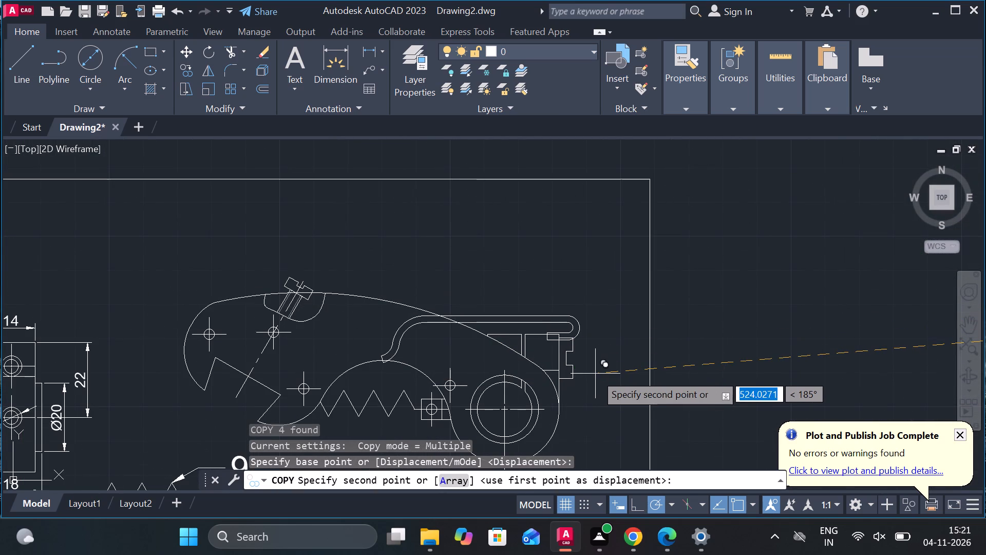
left_click(571, 353)
key("Escape")
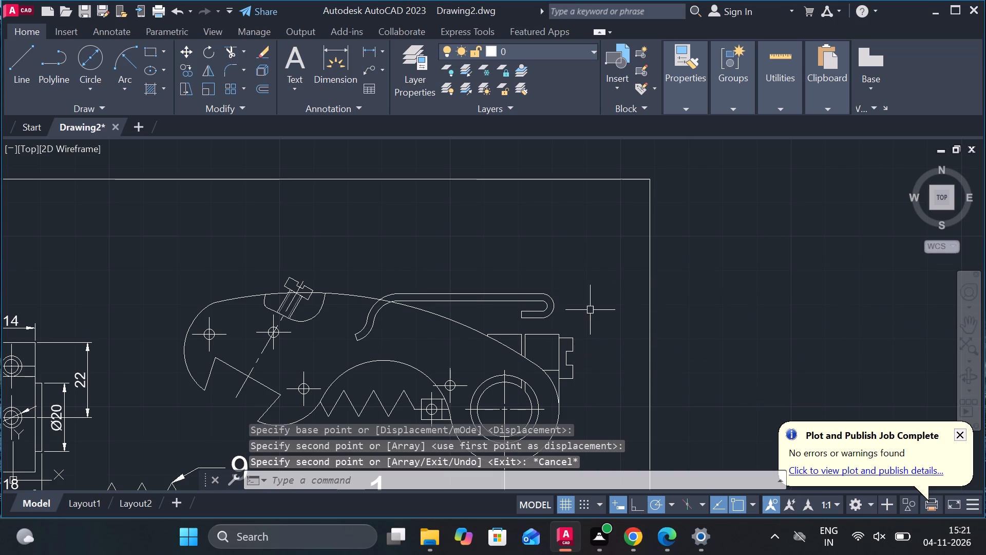
Trim the copied clip where its bent front end crosses the jaw's curved edge and erase the leftover pieces inside the jaw.
type("TR")
key("space")
left_click_drag(414, 325, 404, 325)
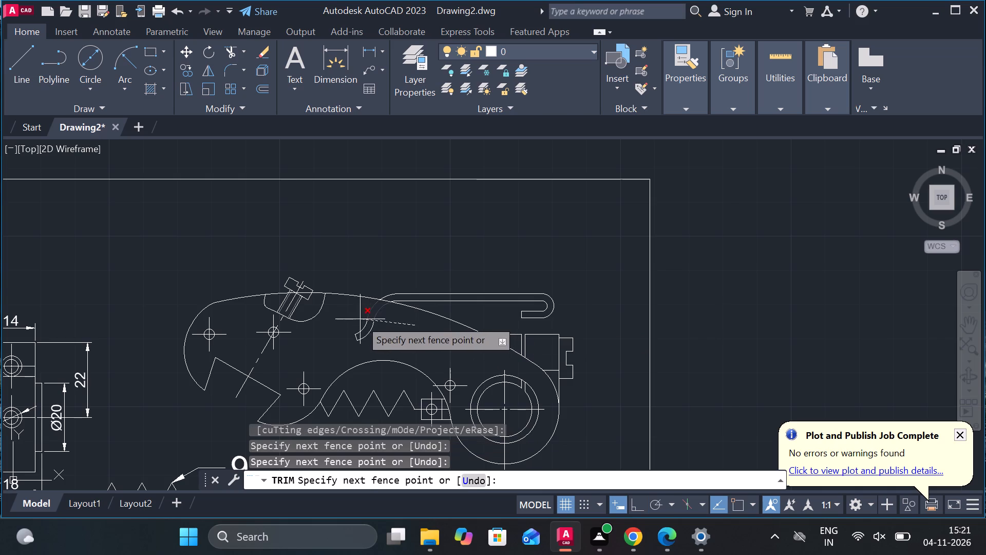
left_click(360, 319)
left_click(360, 327)
key("Escape")
left_click(379, 339)
left_click(345, 324)
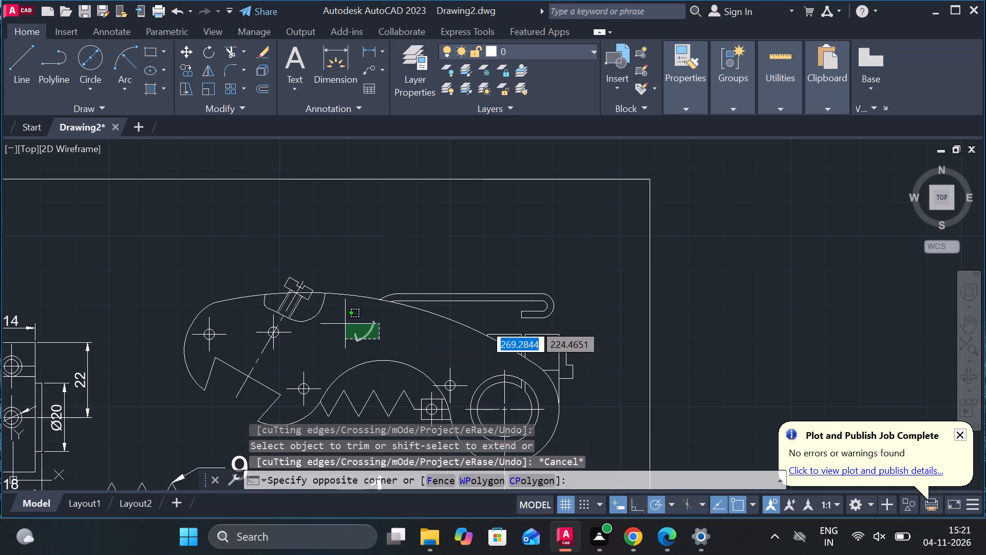
type("E")
key("space")
Trim away the two short lower leg lines and the end line of the clip's hook, leaving its arcs.
scroll(551, 320, "up", 1)
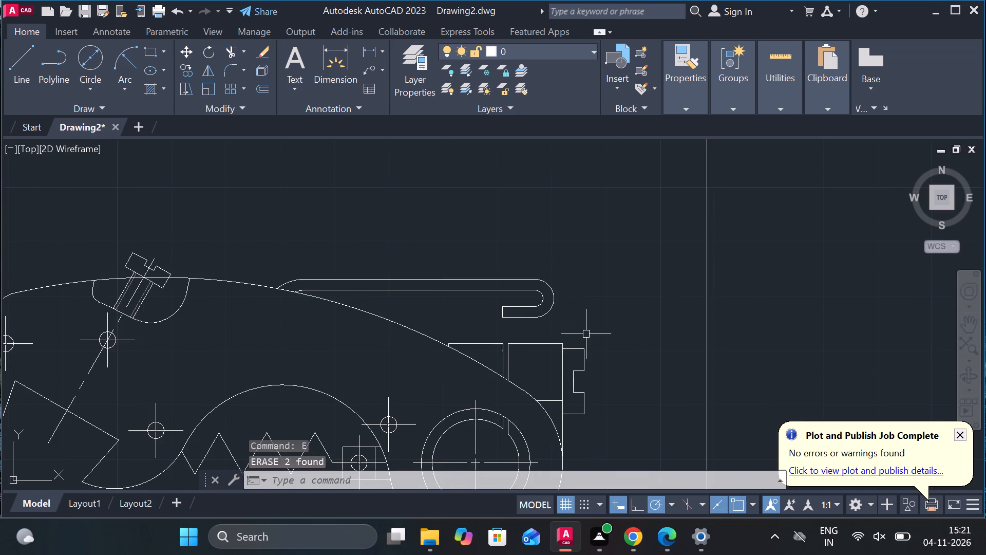
type("TR")
key("space")
left_click(515, 320)
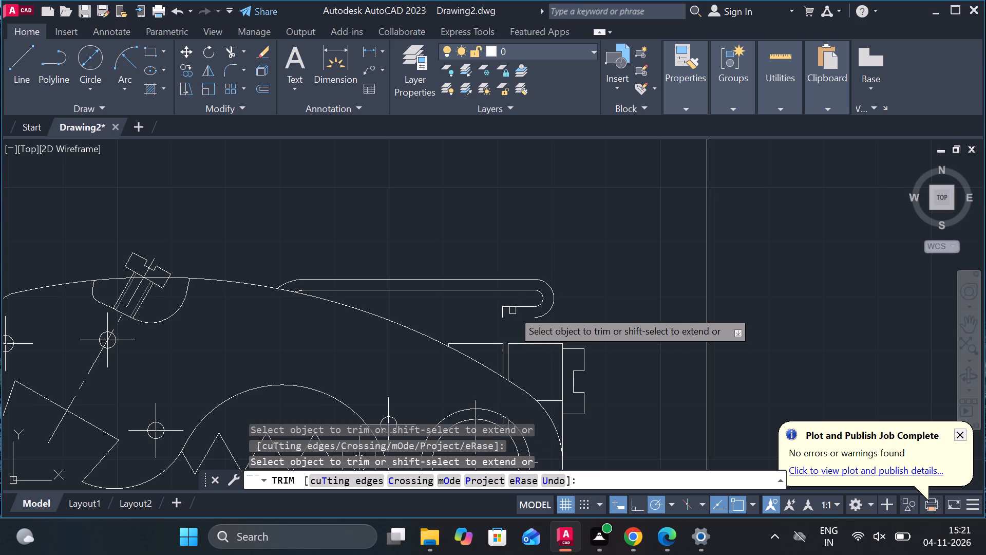
left_click(513, 310)
left_click(507, 312)
left_click(497, 312)
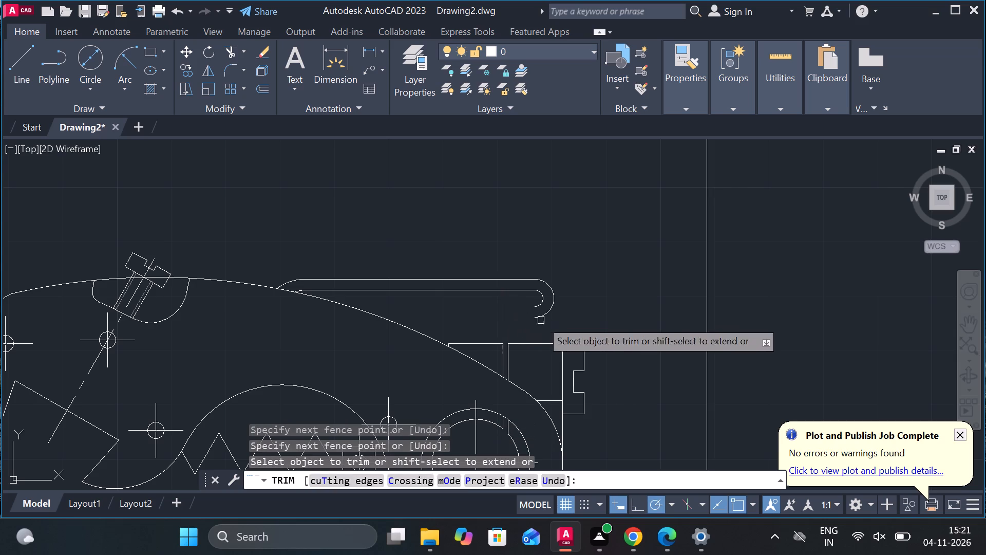
key("Escape")
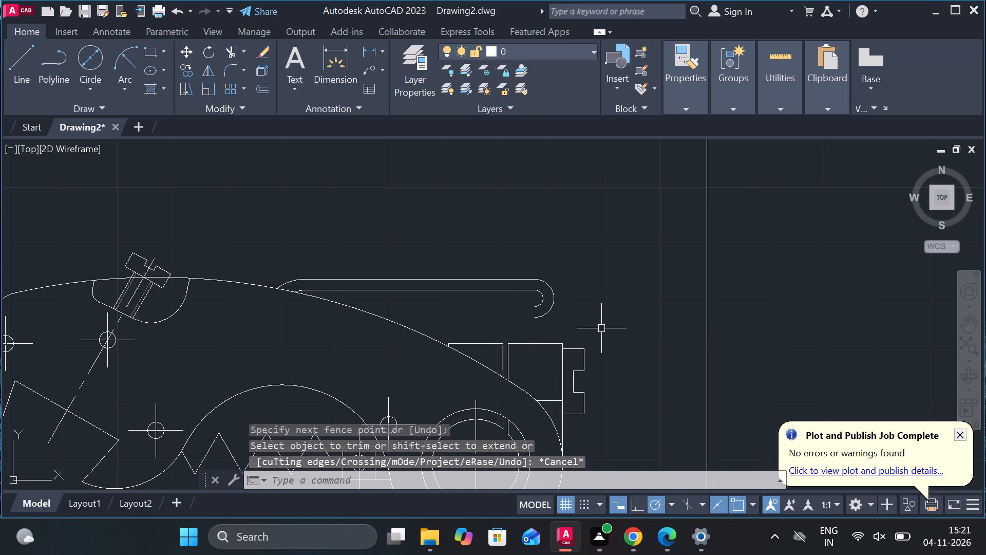
Draw a vertical line from the rear block's outer edge, at the screw head's upper corner, up past the clip's top edge.
key("l")
key("Return")
left_click(561, 349)
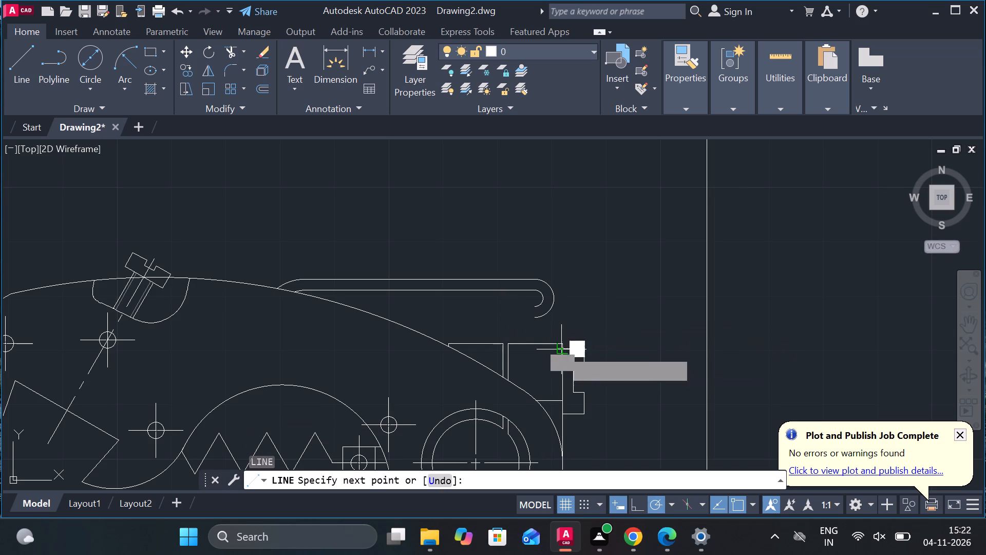
left_click(564, 275)
key("Escape")
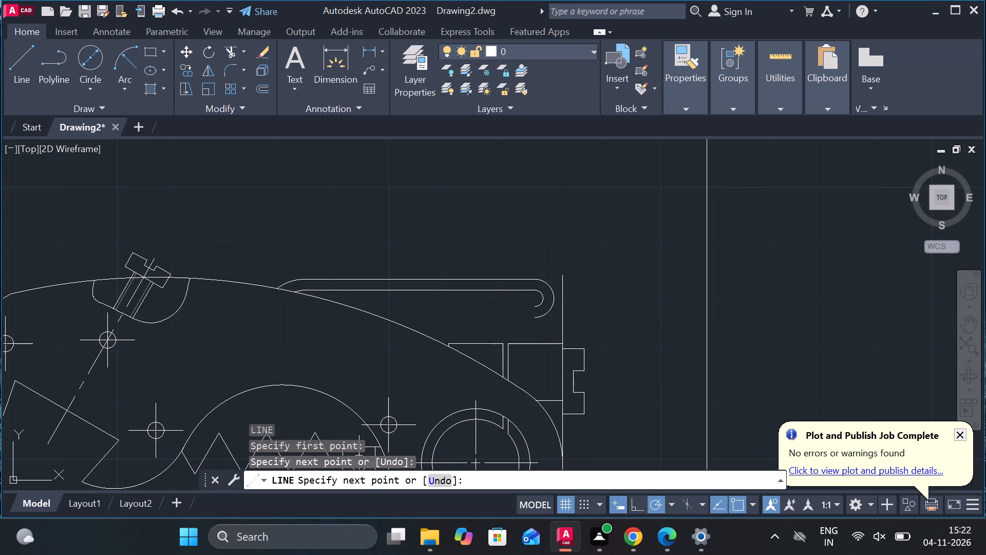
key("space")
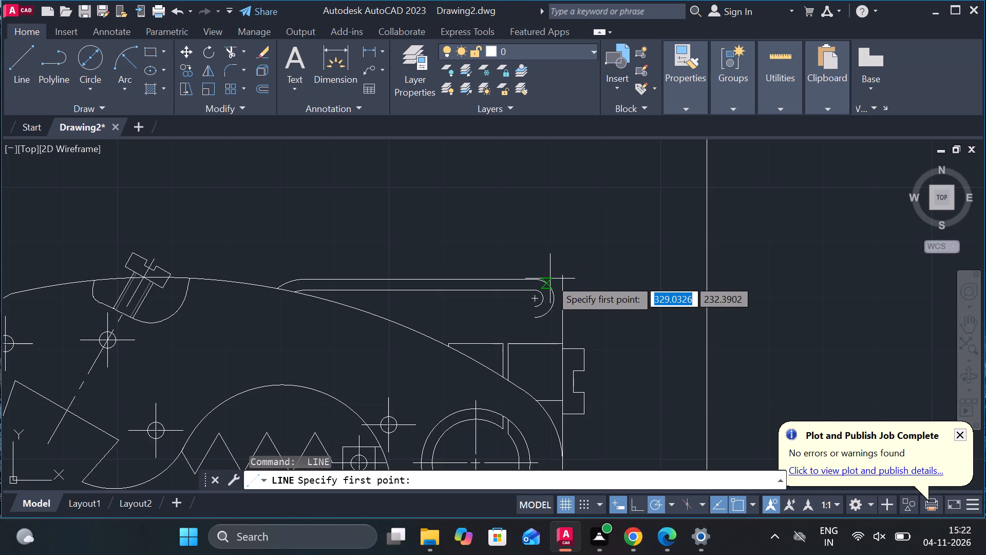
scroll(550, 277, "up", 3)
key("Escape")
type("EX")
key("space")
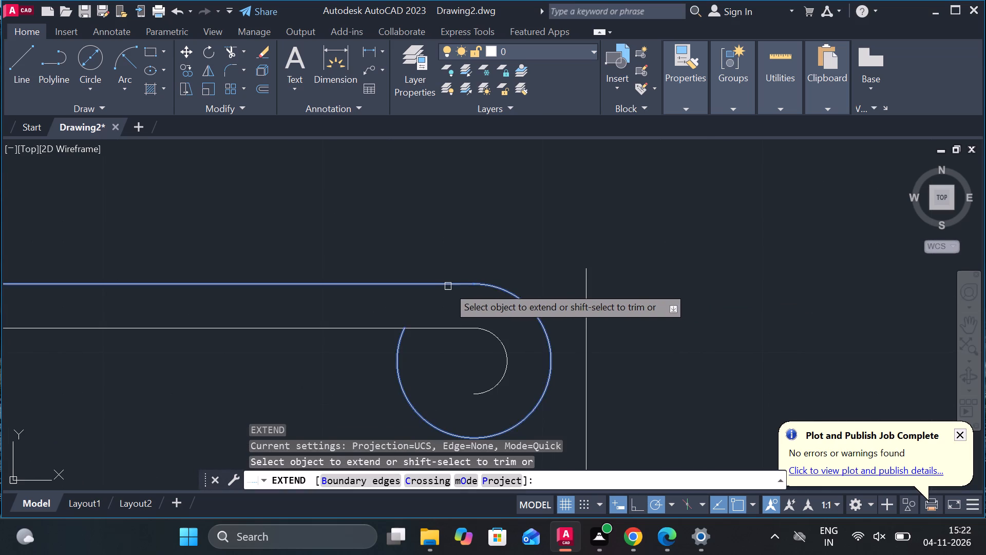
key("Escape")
Draw a horizontal line from the end of the clip's top edge across the vertical line at the rear block.
key("l")
key("Return")
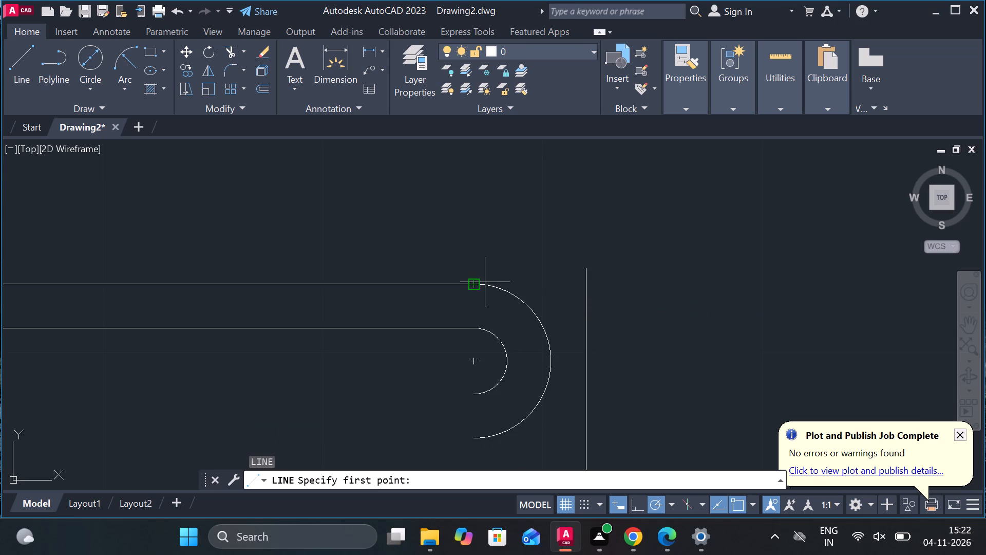
scroll(485, 282, "up", 2)
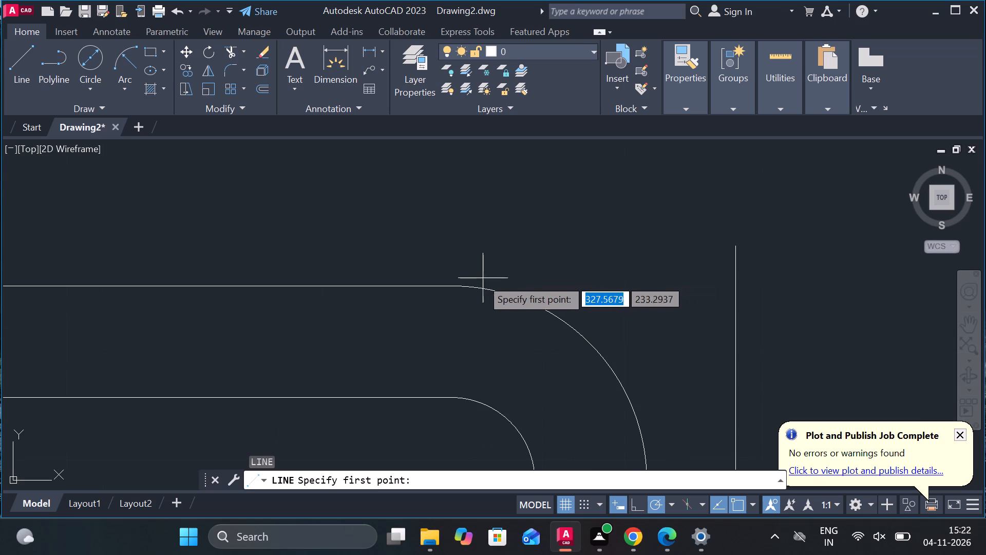
left_click(457, 286)
left_click(764, 298)
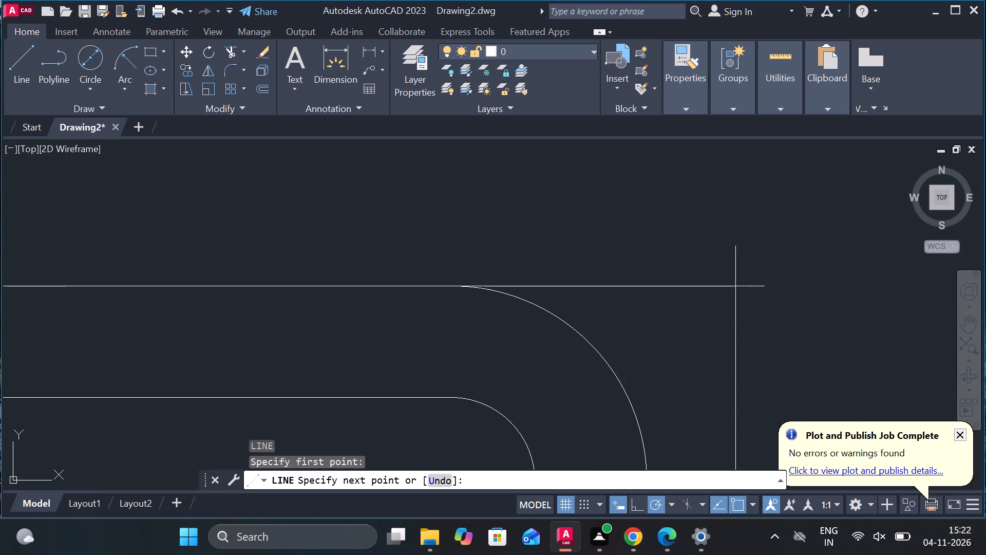
middle_click_drag(764, 298, 685, 293)
key("Escape")
Trim away the clip's outer hook arc and both line overhangs to form a square outer corner above the rear block.
type("TR")
key("space")
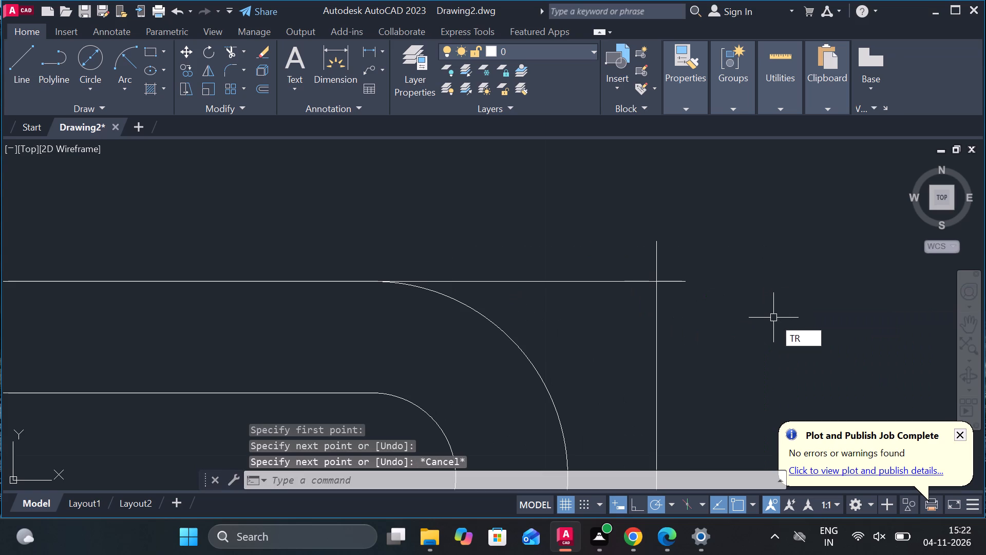
left_click(503, 332)
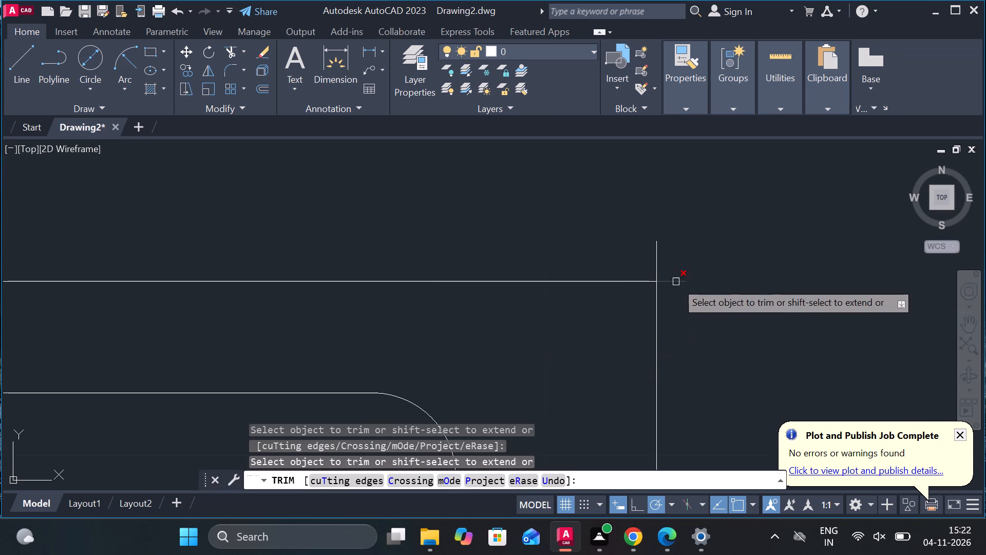
left_click(676, 282)
left_click(653, 257)
scroll(689, 269, "down", 4)
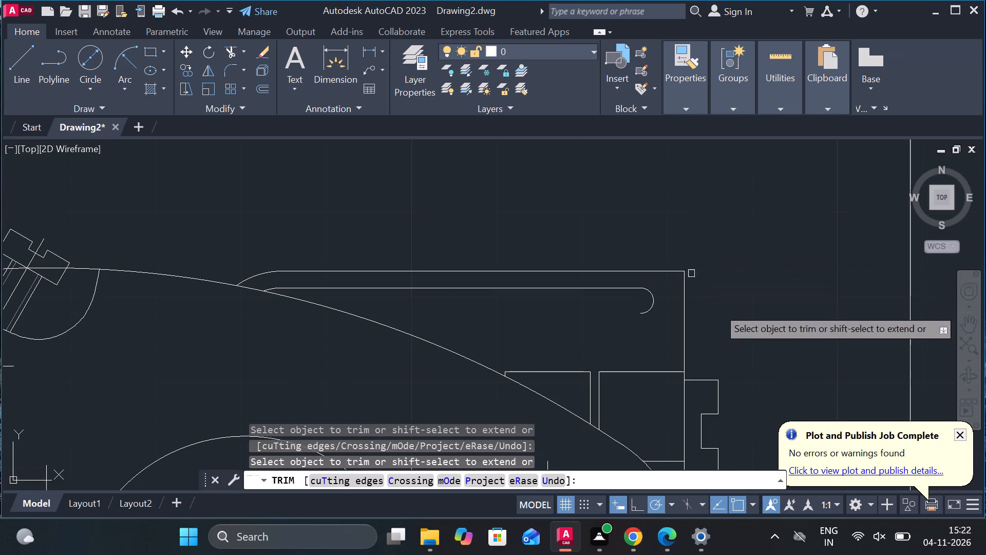
key("Escape")
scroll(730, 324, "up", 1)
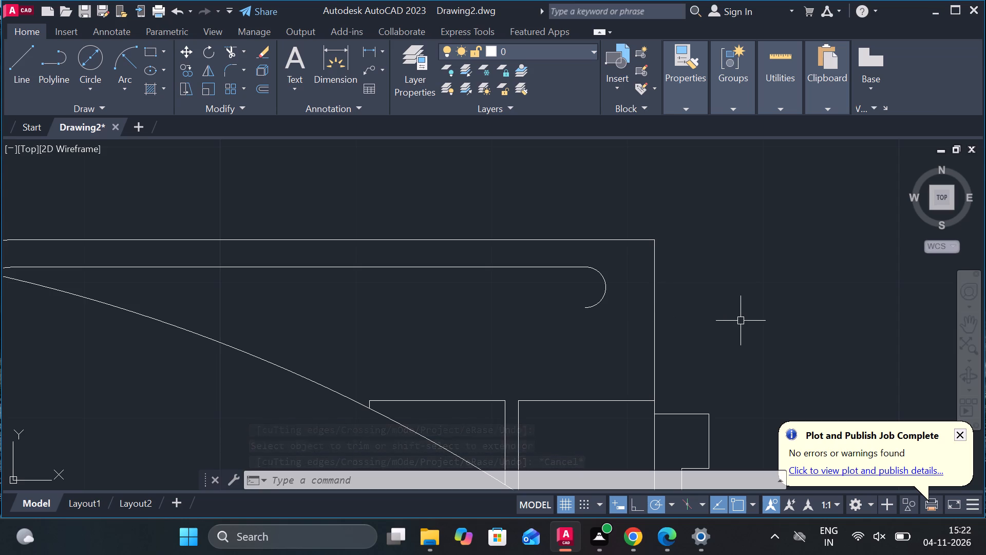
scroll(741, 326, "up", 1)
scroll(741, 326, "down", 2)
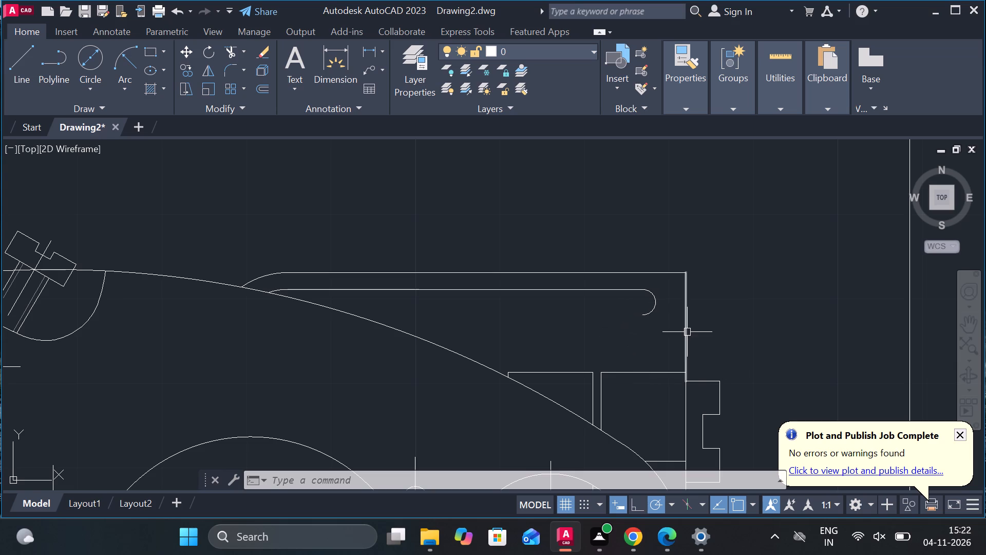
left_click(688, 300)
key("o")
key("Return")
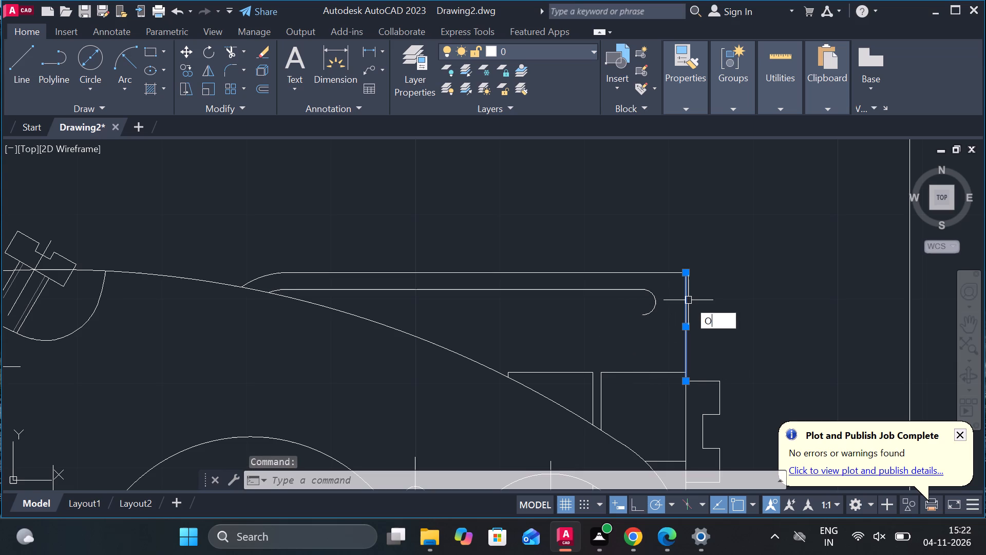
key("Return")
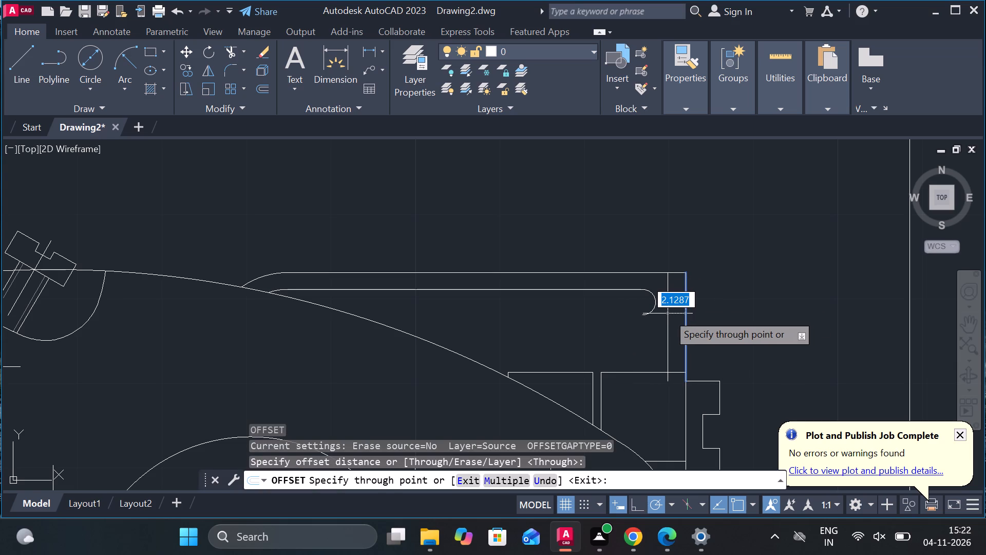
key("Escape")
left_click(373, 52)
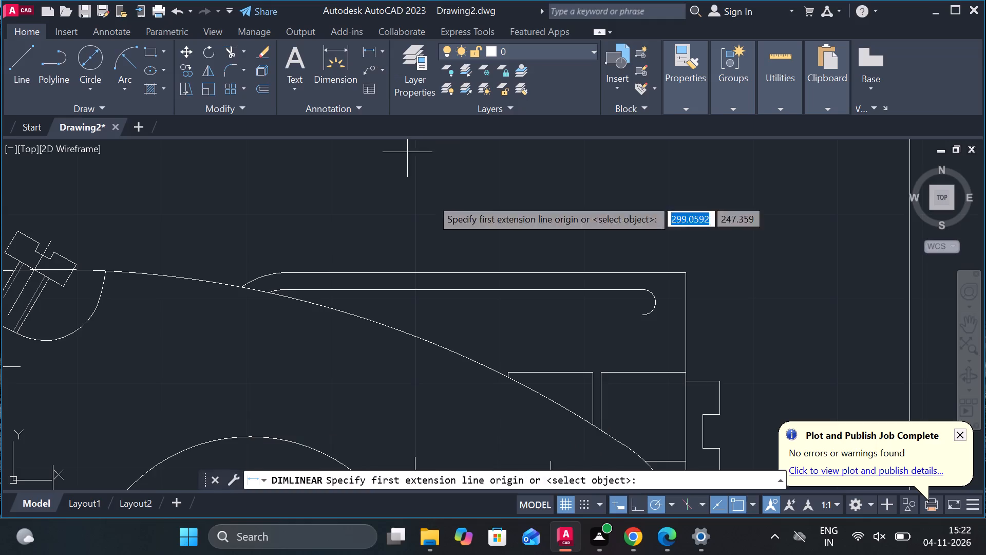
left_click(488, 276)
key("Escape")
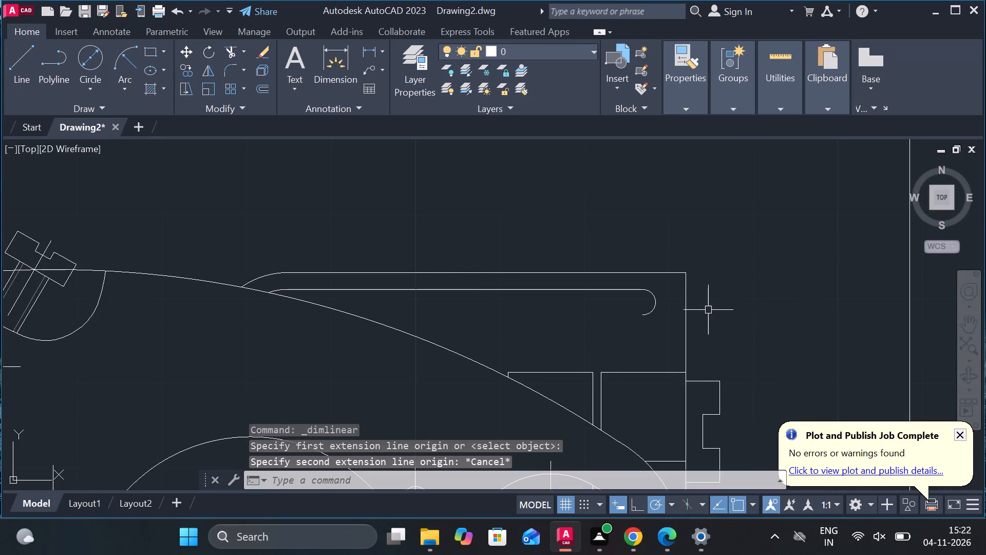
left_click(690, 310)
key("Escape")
Offset the clip's outer vertical line inward by 2.
left_click(689, 313)
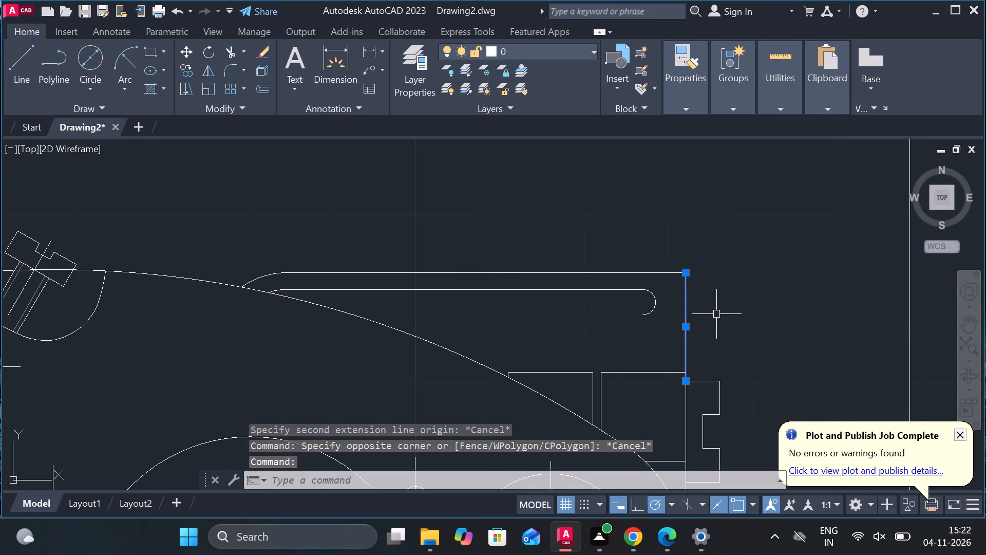
key("o")
key("Return")
key("Return")
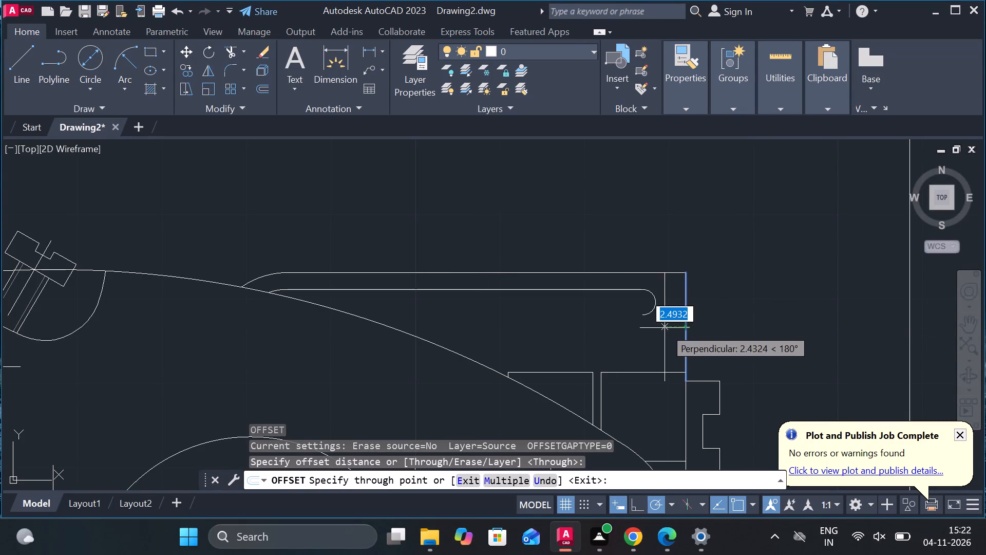
key("2")
key("Return")
key("Escape")
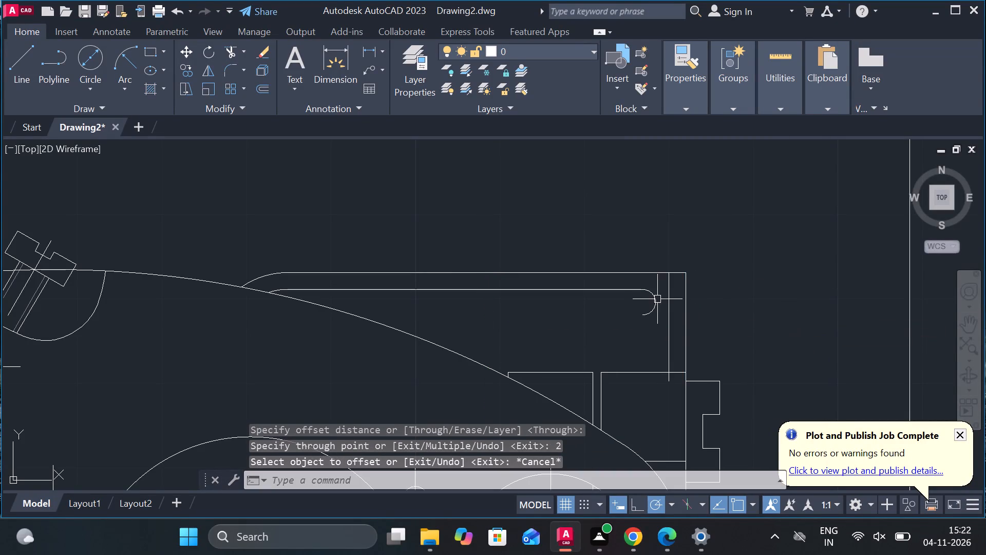
left_click(657, 299)
key("Escape")
Remove the clip's inner hook arc and extend its inner horizontal line to the offset vertical line.
type("TR")
key("space")
left_click(644, 316)
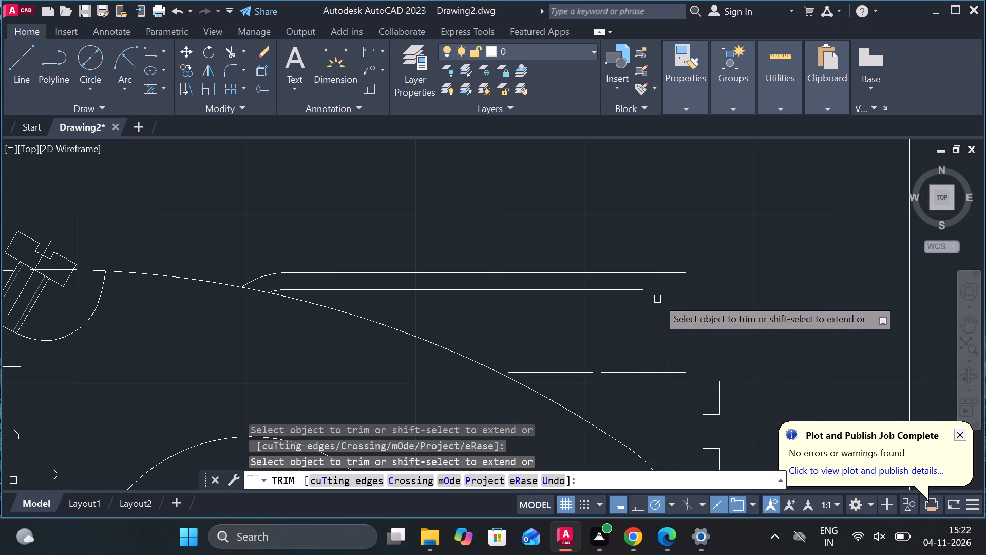
key("Escape")
type("EX")
key("space")
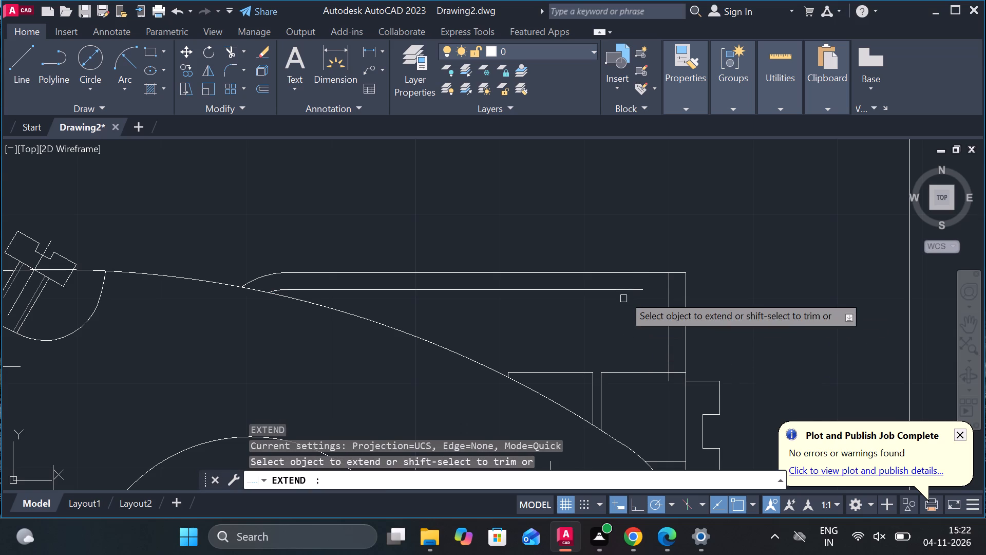
left_click(623, 289)
key("Escape")
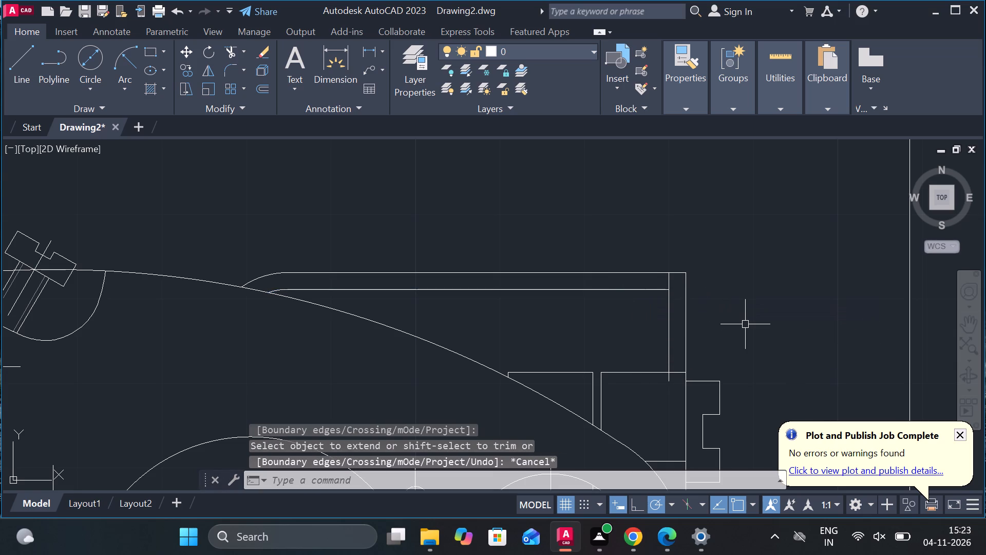
Trim the inner vertical line below the rear block's top edge and above the clip's inner horizontal line.
type("TR")
key("space")
left_click(667, 384)
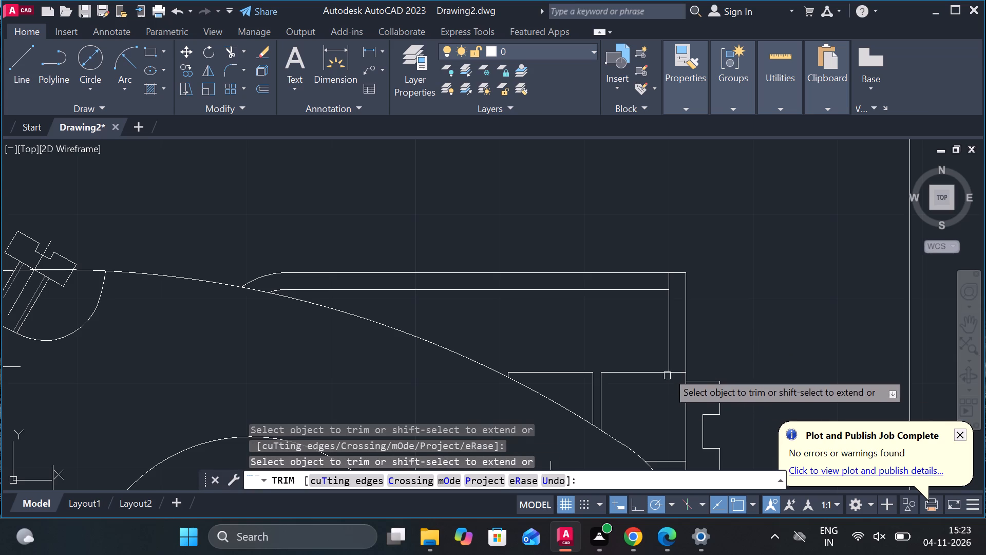
left_click(665, 283)
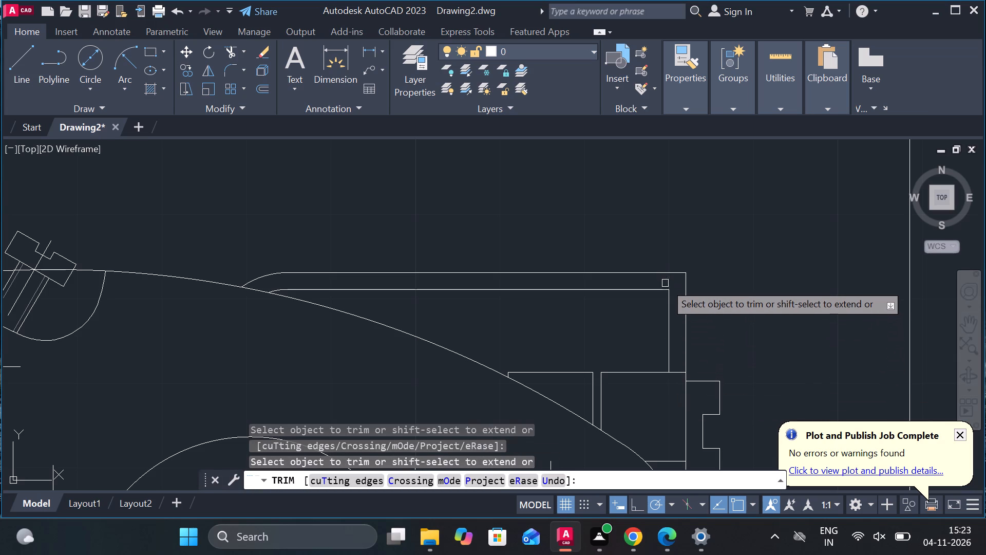
scroll(700, 294, "down", 1)
key("Escape")
middle_click_drag(730, 310, 680, 309)
key("Escape")
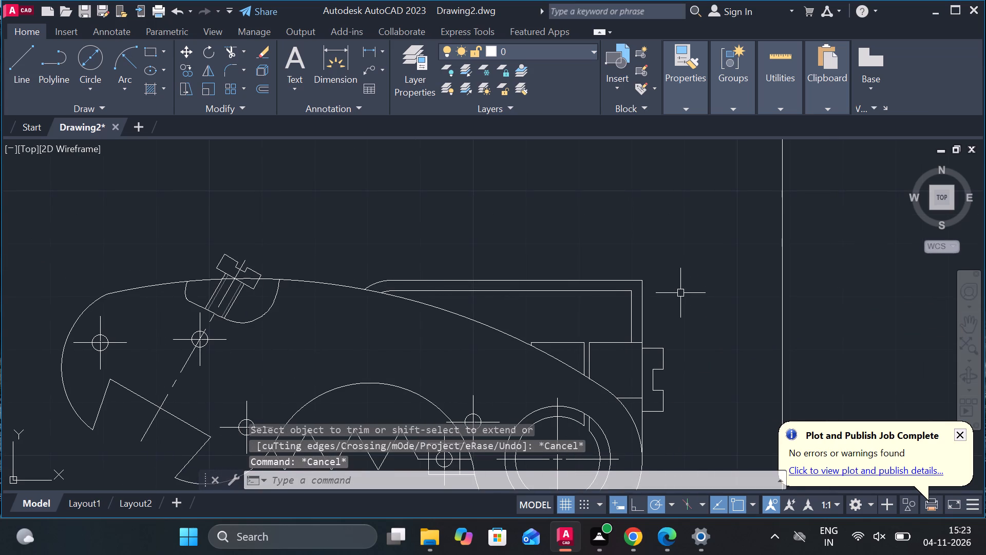
Fillet the inner and outer corners of the clip above the rear block with radius 2.
key("f")
key("Escape")
type("F R 2")
key("space")
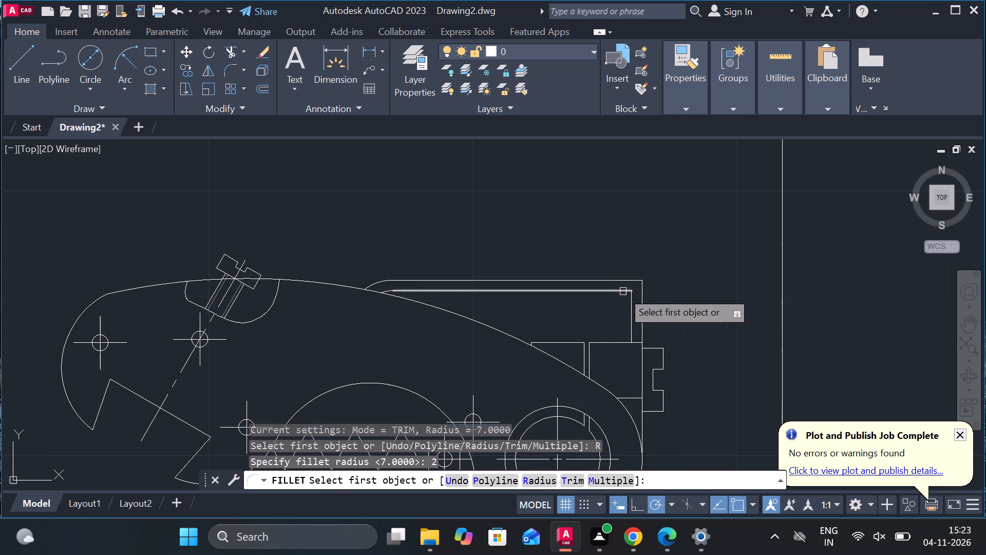
left_click(622, 291)
left_click(634, 306)
key("space")
left_click(631, 280)
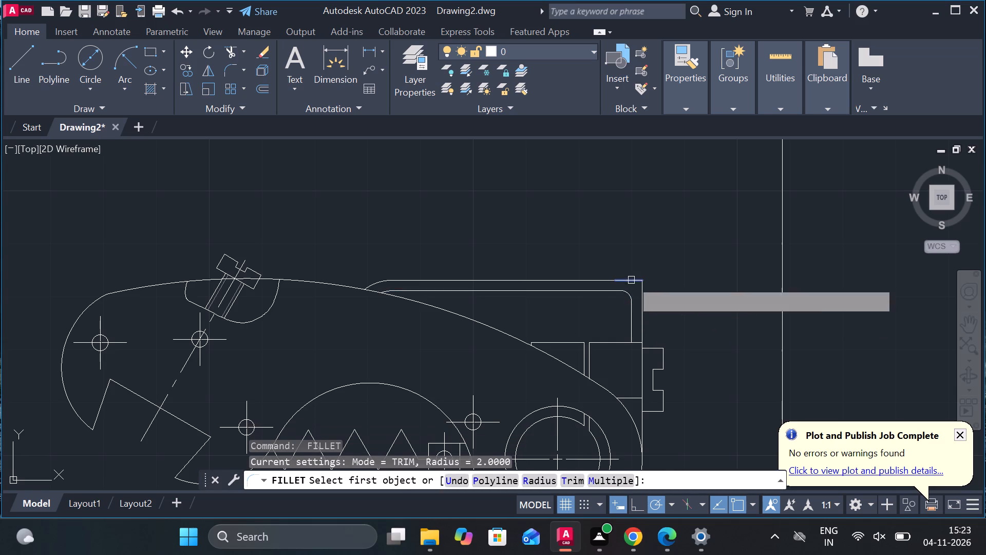
left_click(640, 292)
scroll(680, 296, "down", 3)
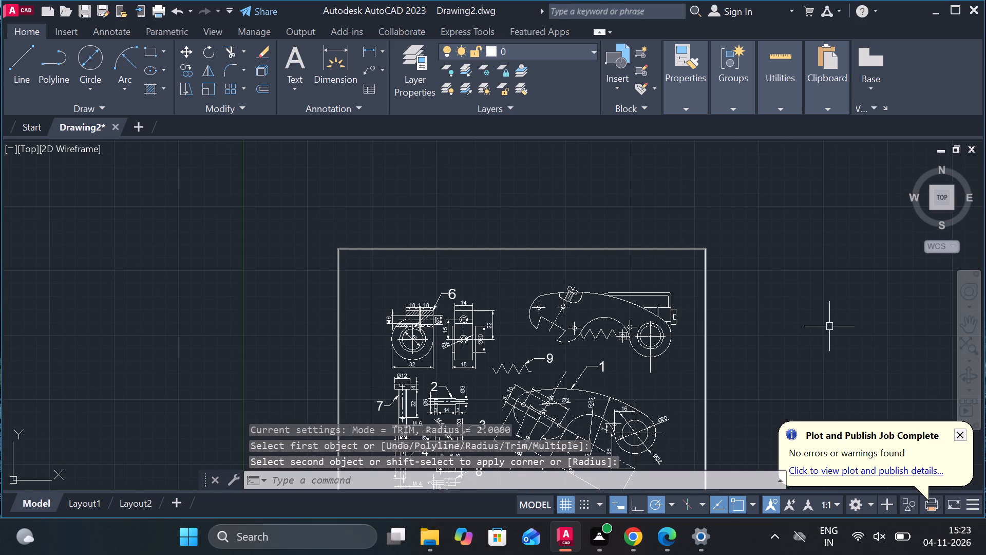
key("Escape")
middle_click_drag(824, 334, 634, 258)
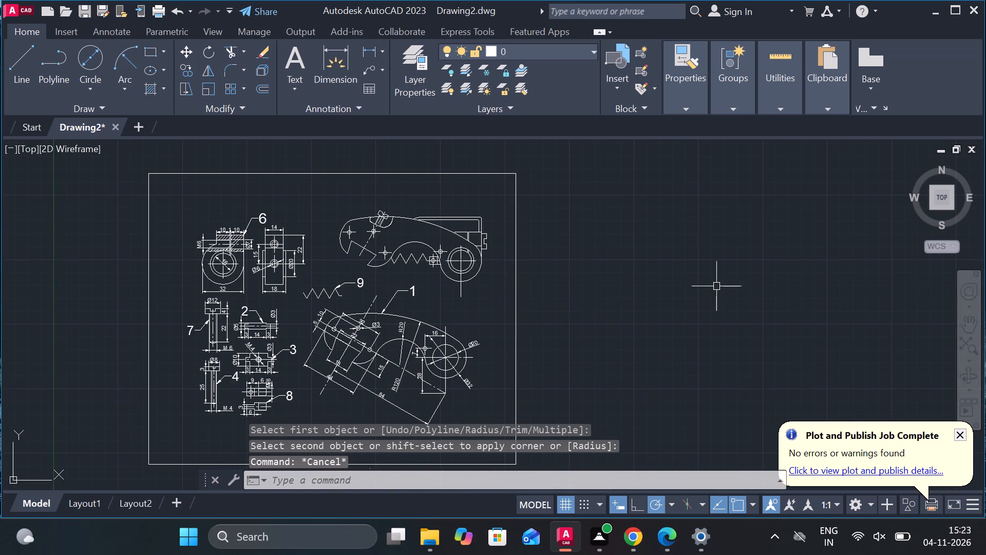
Examine the framed sheet, the loose part views and the second group of dimensioned part drawings.
middle_click_drag(716, 286, 508, 325)
scroll(516, 310, "down", 2)
scroll(659, 293, "up", 1)
middle_click_drag(659, 293, 439, 282)
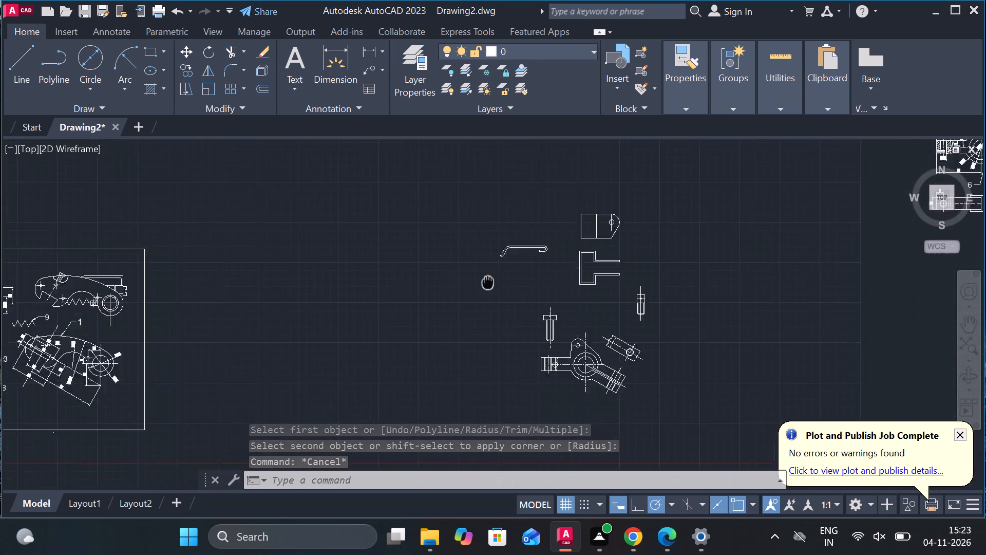
middle_click_drag(439, 282, 326, 293)
scroll(446, 348, "up", 2)
scroll(518, 351, "down", 3)
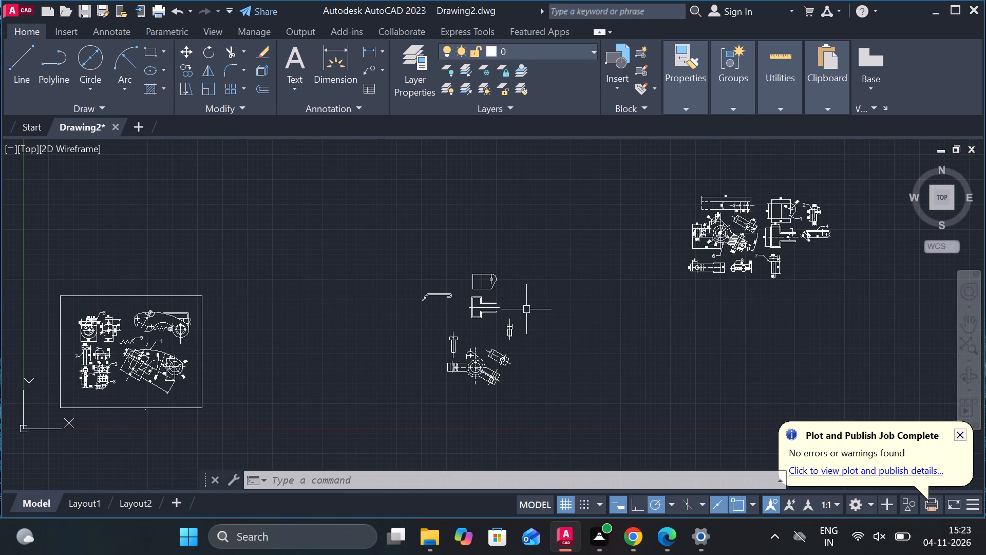
scroll(788, 243, "up", 2)
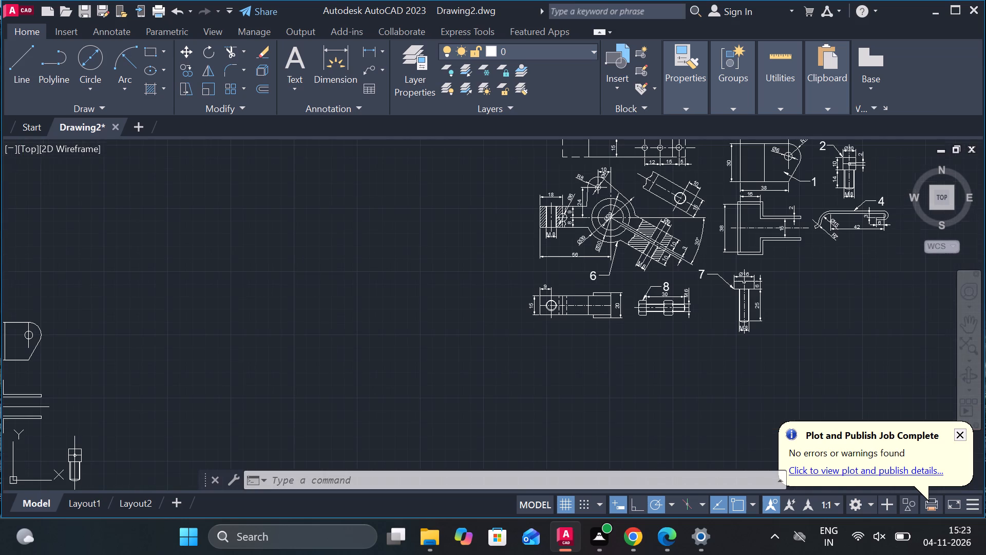
middle_click_drag(832, 266, 752, 296)
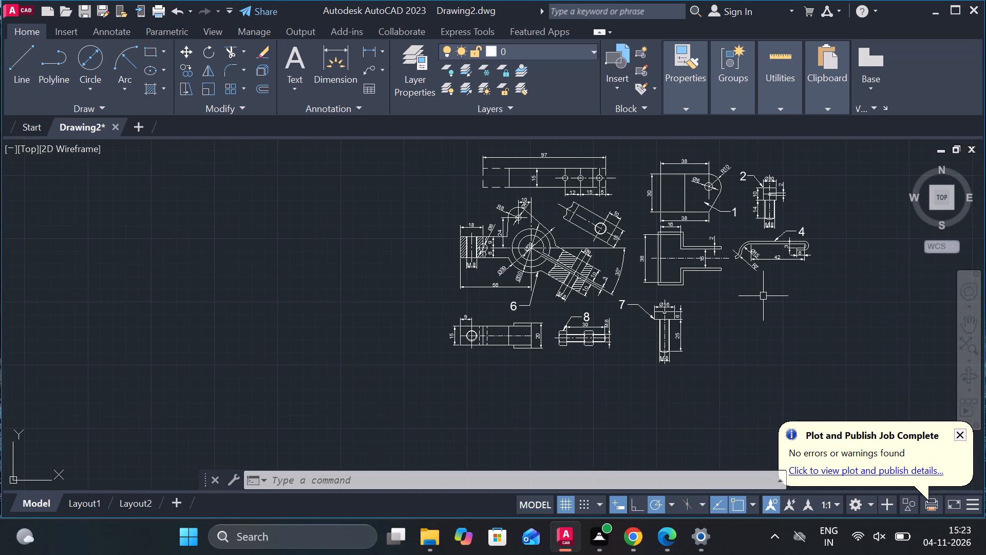
scroll(765, 296, "down", 2)
middle_click_drag(477, 377, 528, 343)
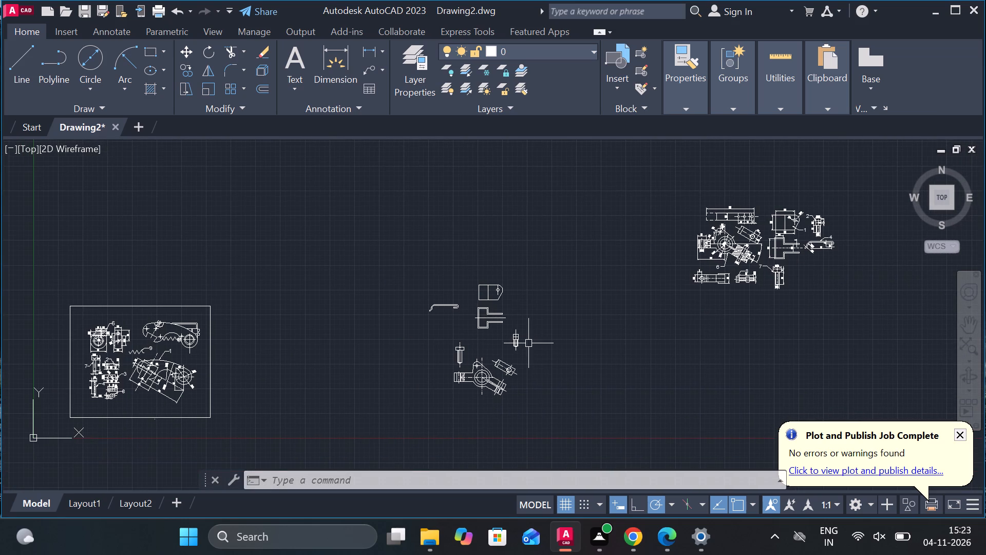
scroll(477, 287, "up", 3)
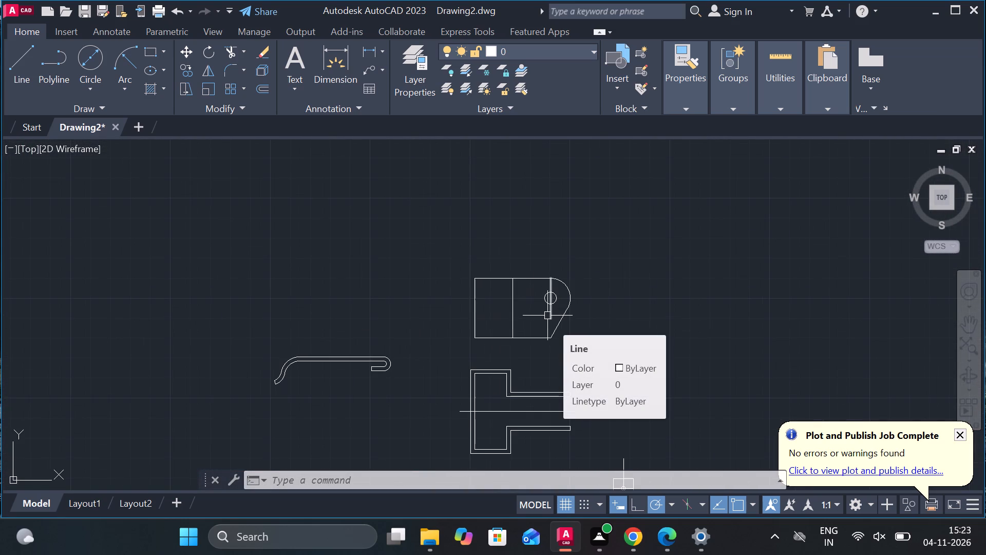
scroll(547, 316, "down", 2)
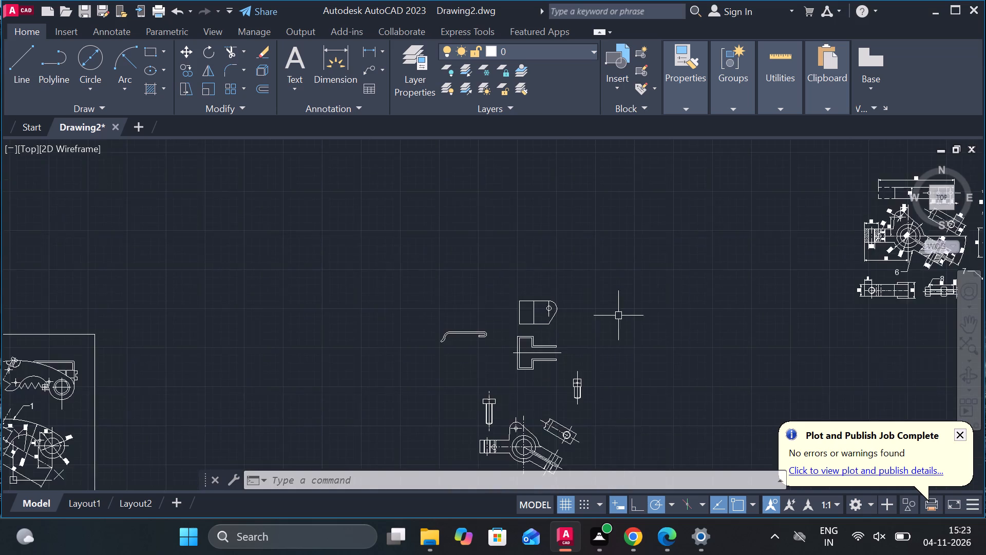
scroll(627, 315, "down", 1)
middle_click_drag(752, 356, 783, 339)
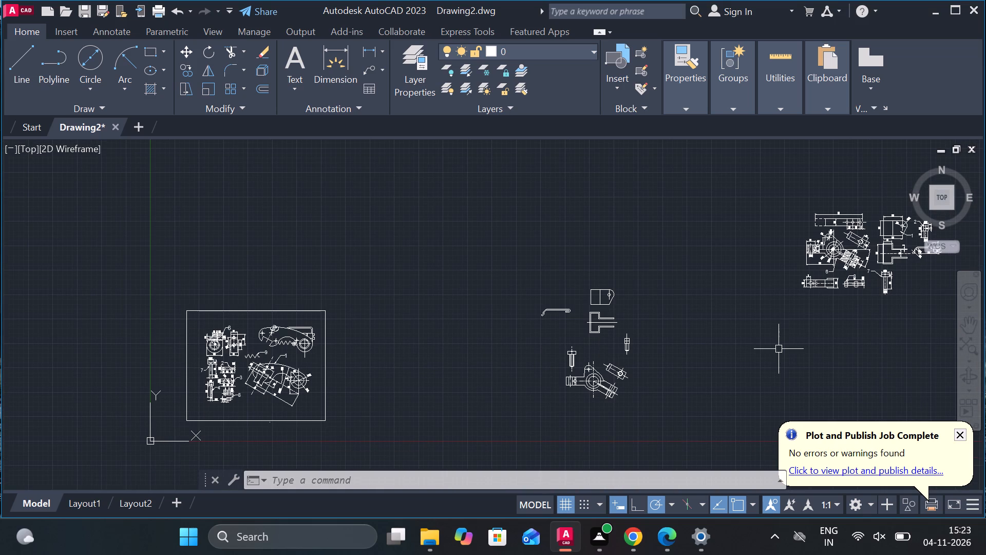
scroll(420, 235, "up", 2)
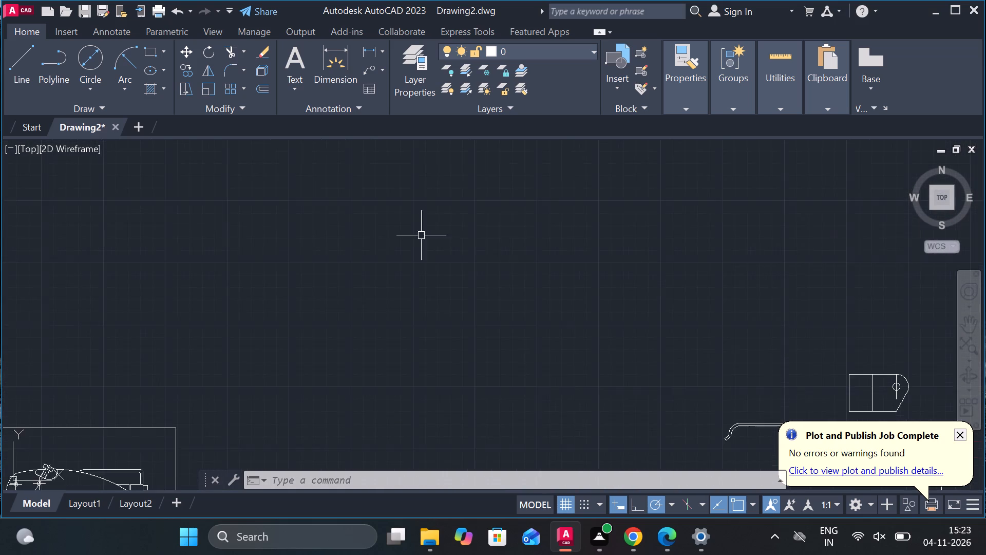
Draw a rectangle 26 wide and 19 high from lines in the empty area between the framed sheet and loose parts.
middle_click_drag(429, 240, 433, 340)
key("Escape")
middle_click_drag(531, 320, 397, 314)
key("l")
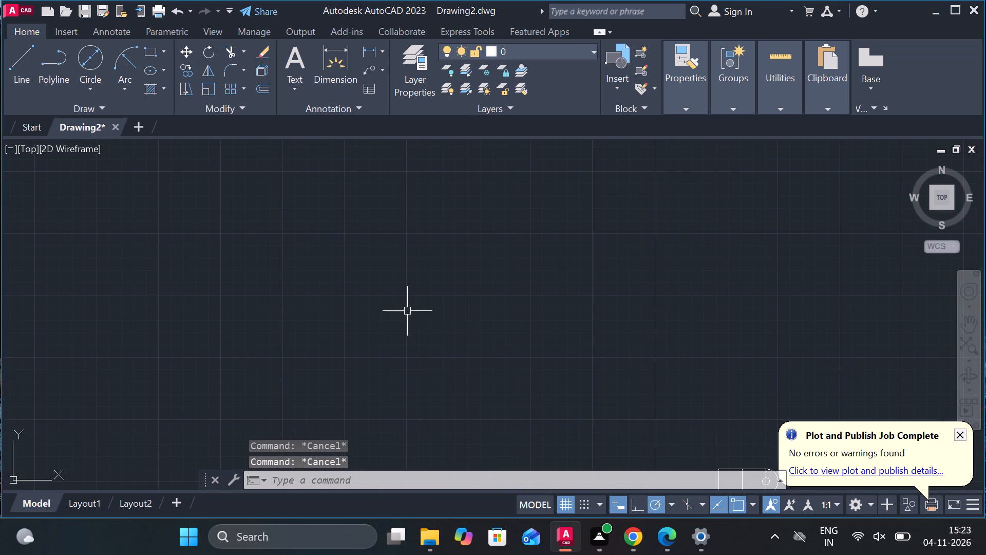
key("Return")
left_click(413, 235)
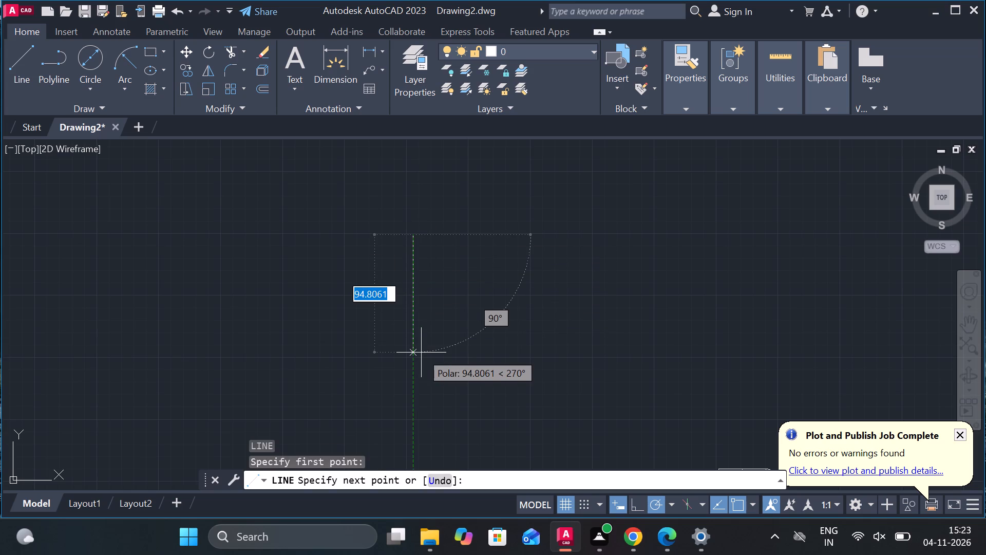
type("19")
key("Return")
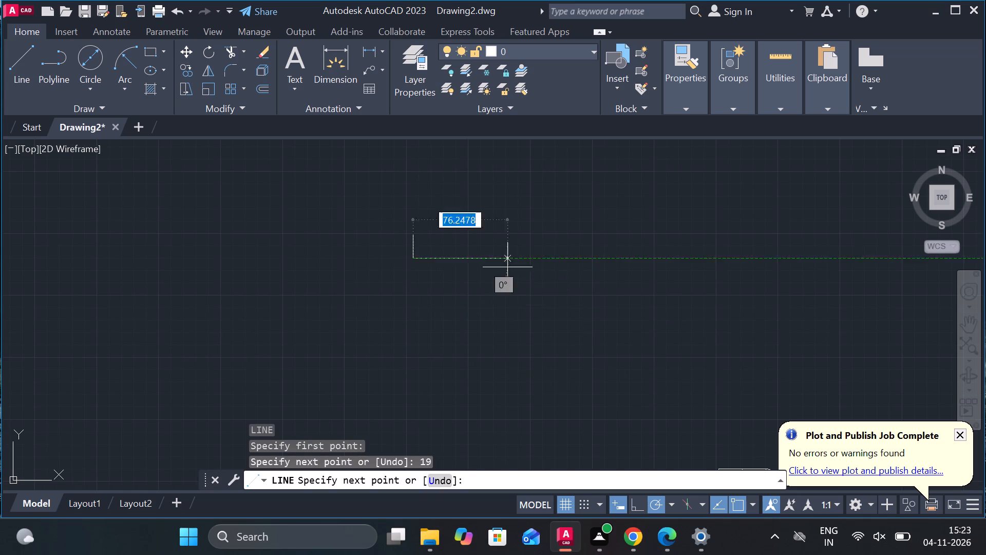
scroll(456, 245, "up", 2)
middle_click_drag(463, 250, 495, 276)
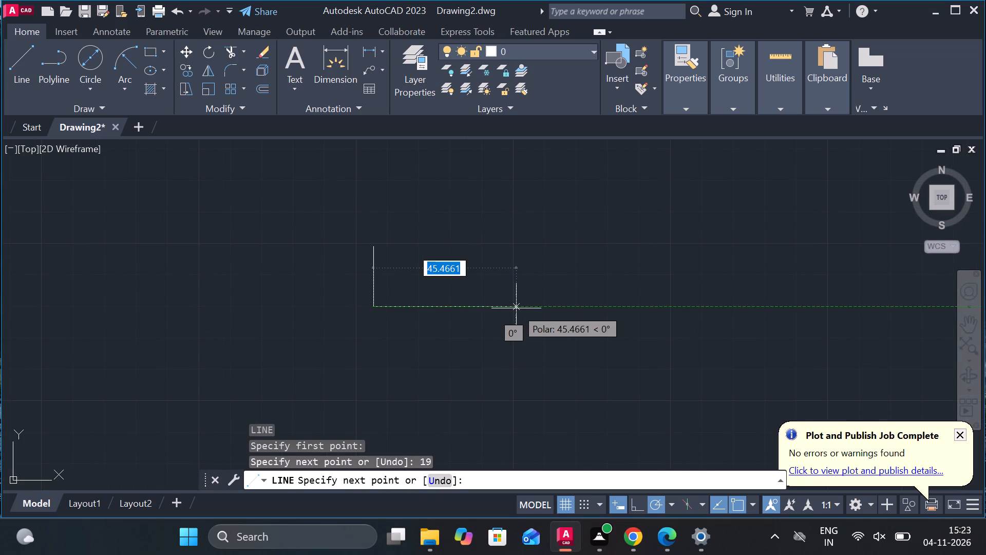
type("26")
key("space")
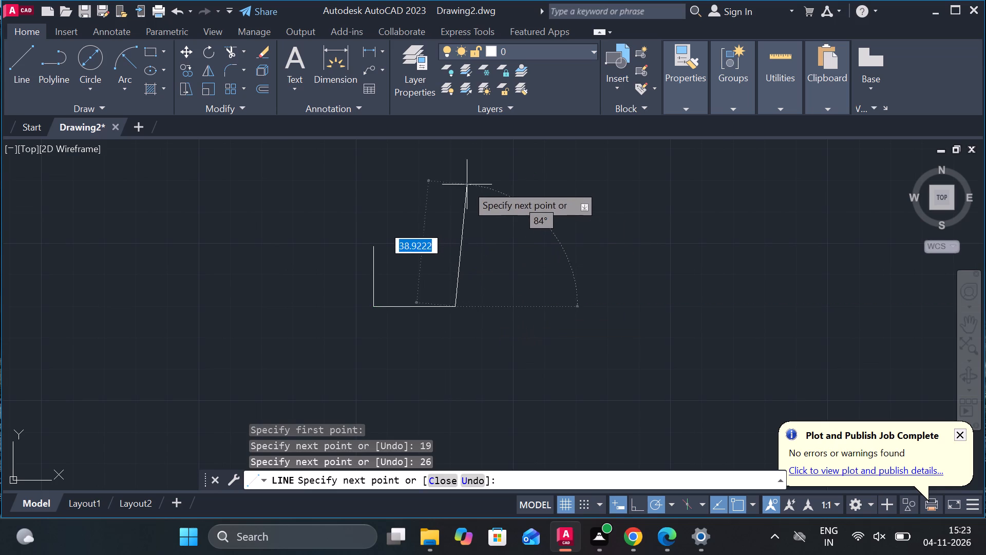
type("19")
key("Return")
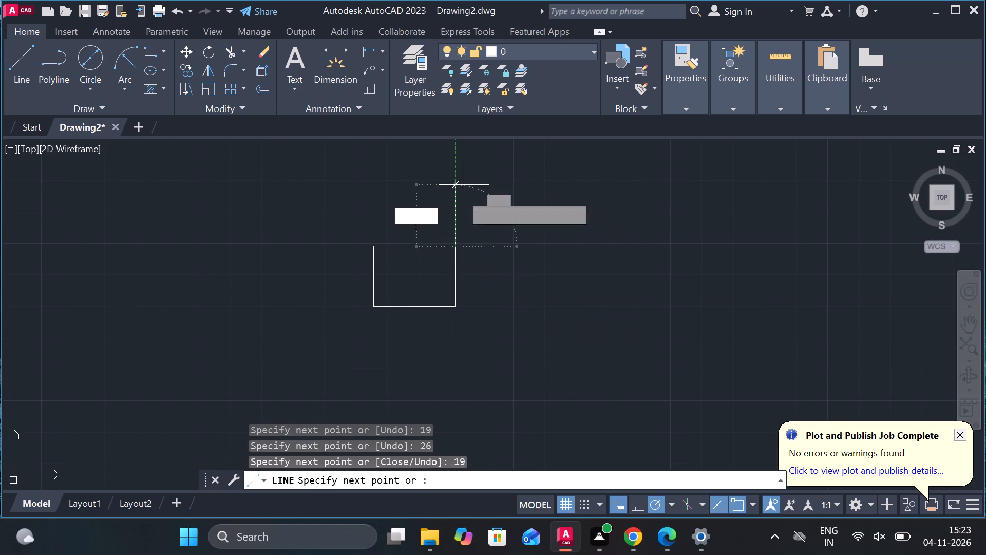
left_click(372, 248)
scroll(400, 253, "up", 1)
key("Escape")
Offset the rectangle's top and bottom edges inward by 2.
left_click(414, 242)
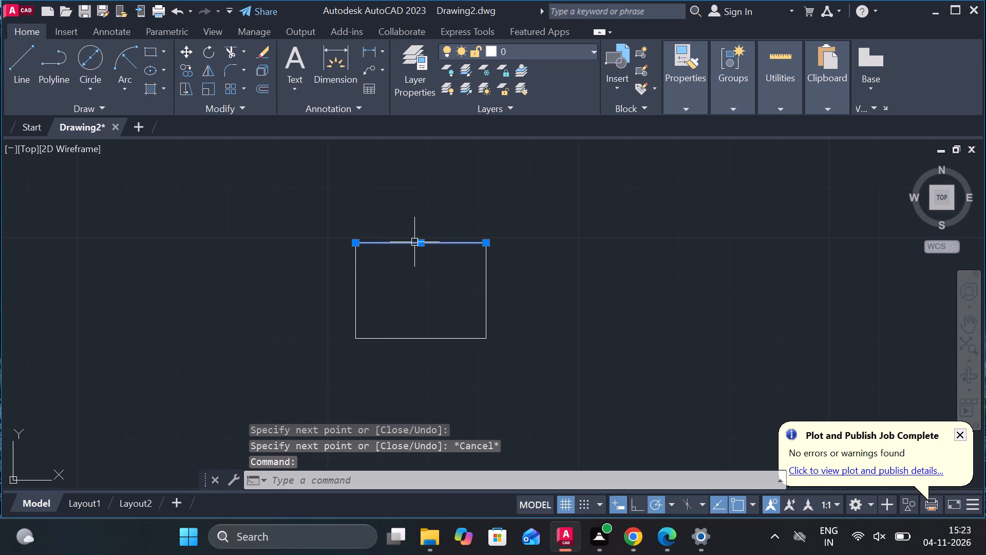
key("o")
key("Return")
key("Return")
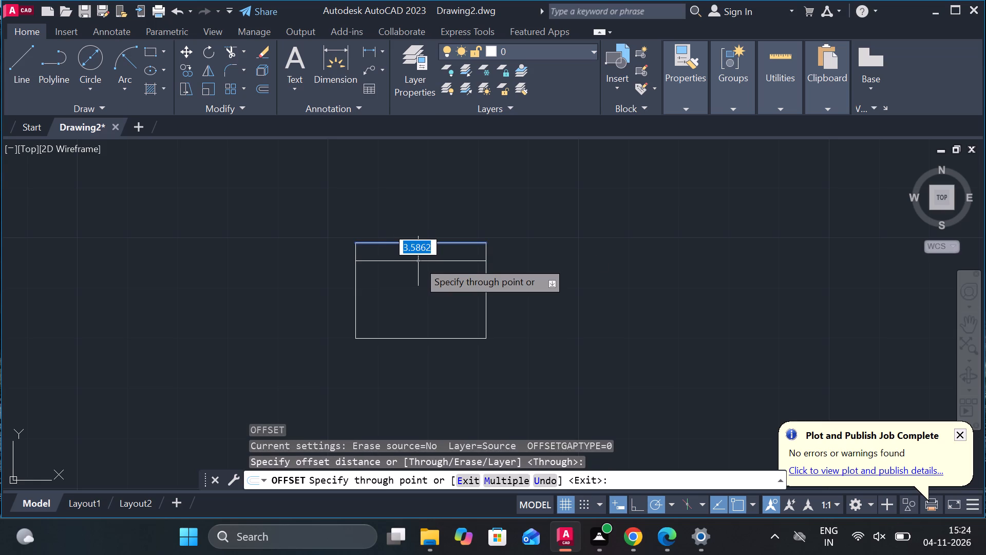
type("2")
key("space")
left_click(424, 340)
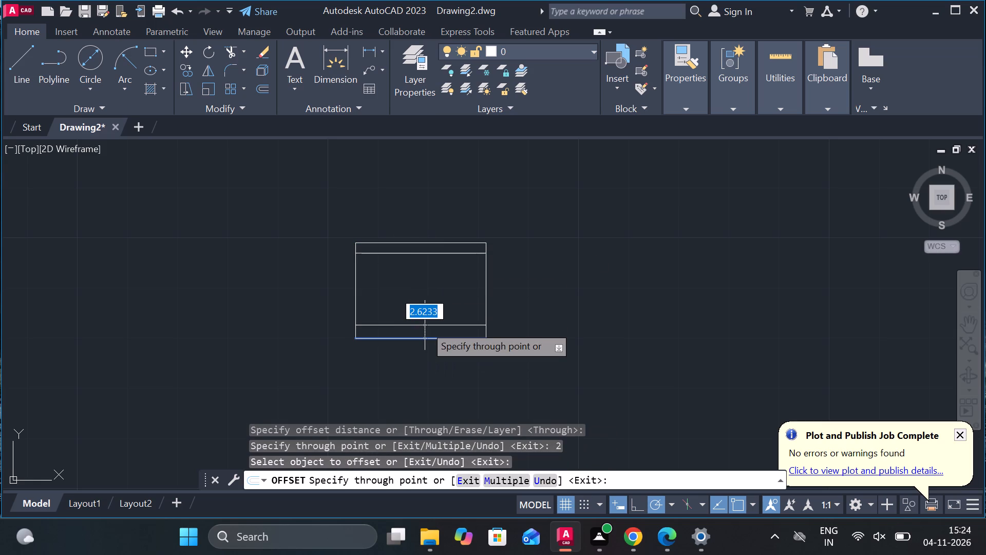
type("2")
key("space")
middle_click_drag(428, 322, 452, 325)
key("Escape")
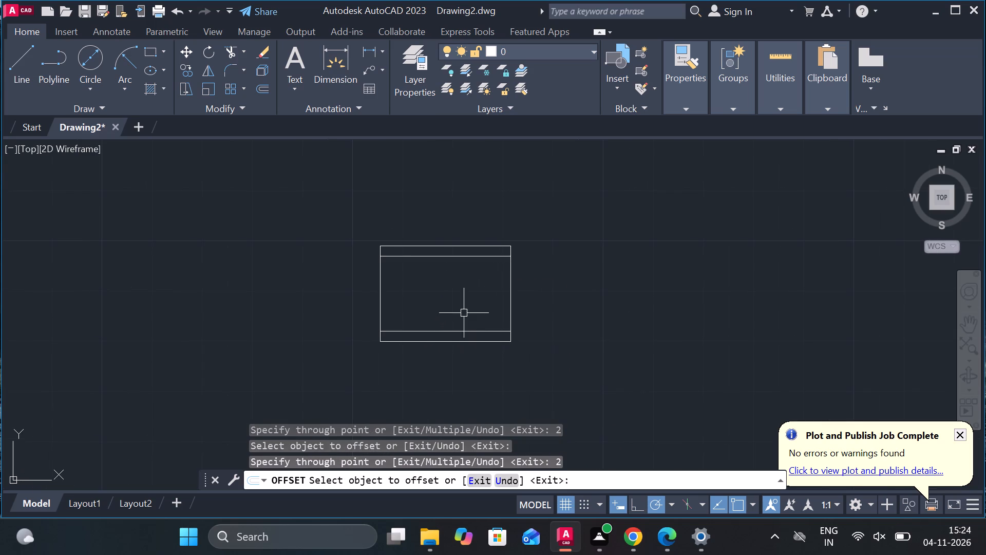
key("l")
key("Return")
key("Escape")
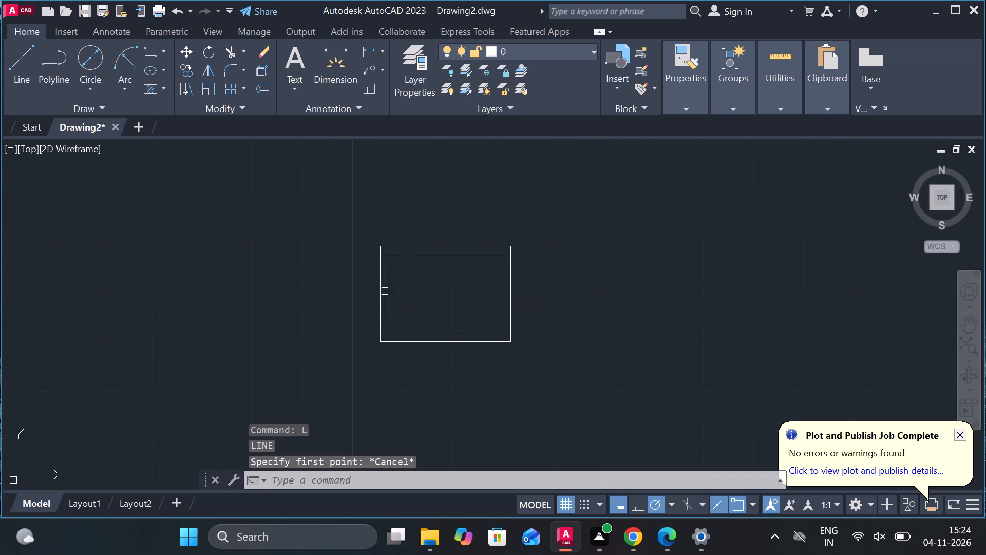
Draw a circle of diameter 4 centred on the midpoint of the rectangle's left edge.
key("c")
key("space")
left_click(377, 293)
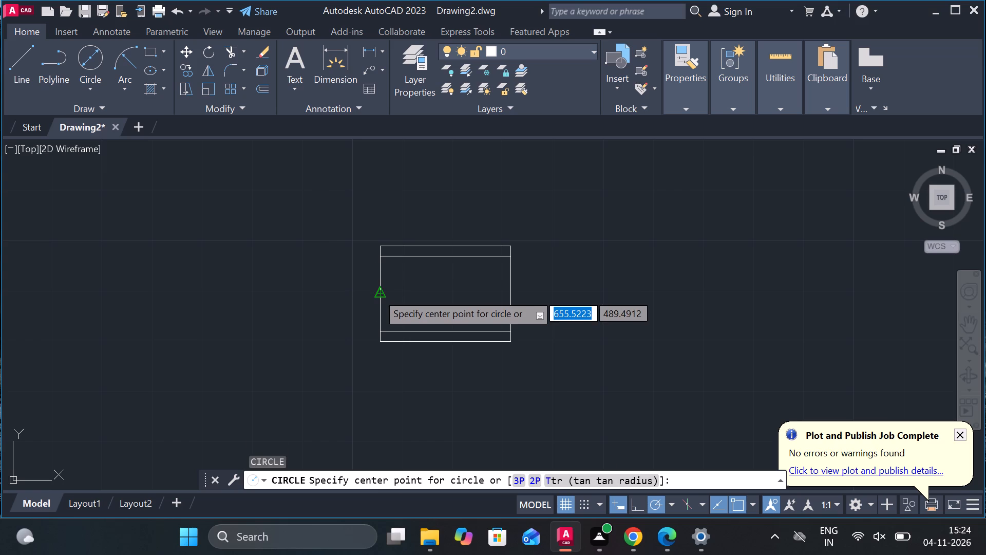
type("C")
key("space")
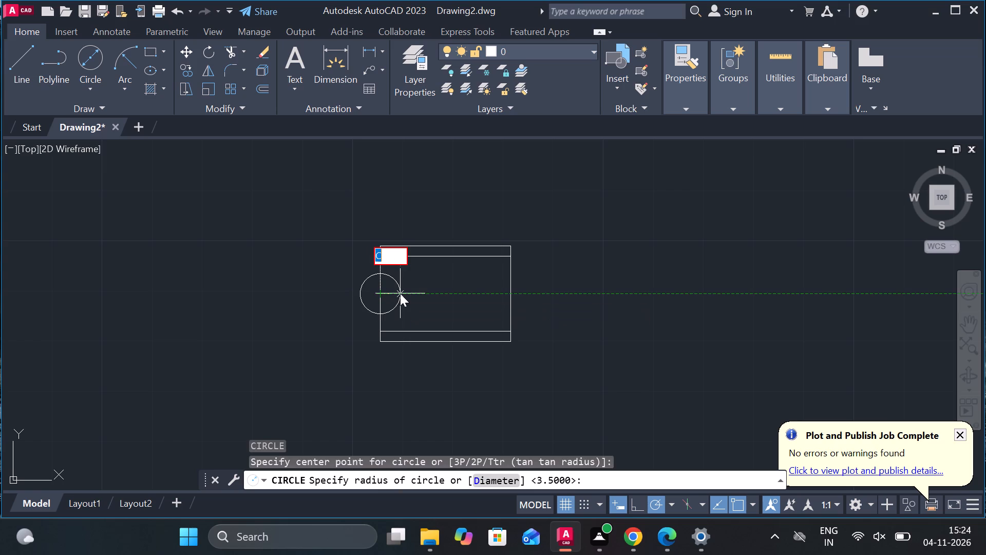
key("Escape")
type("D")
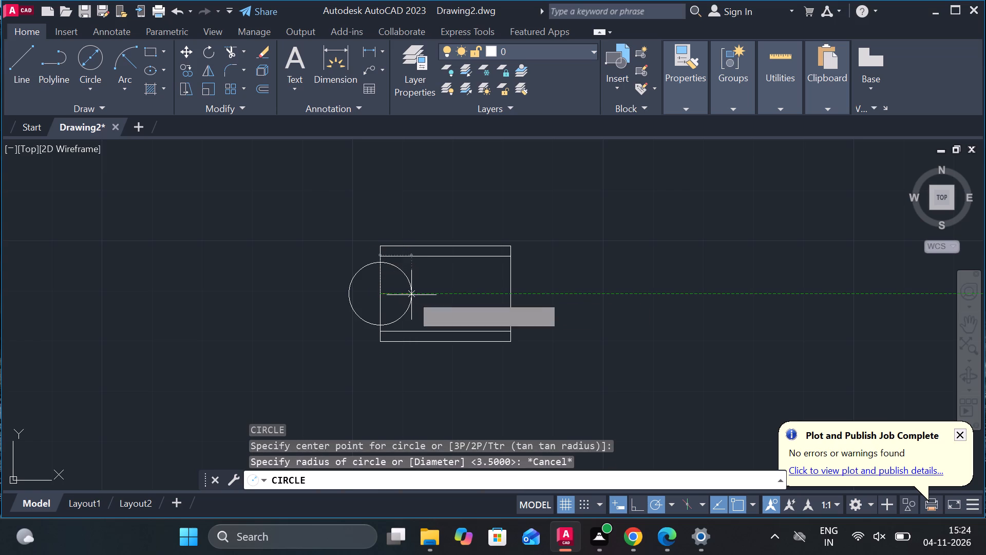
key("space")
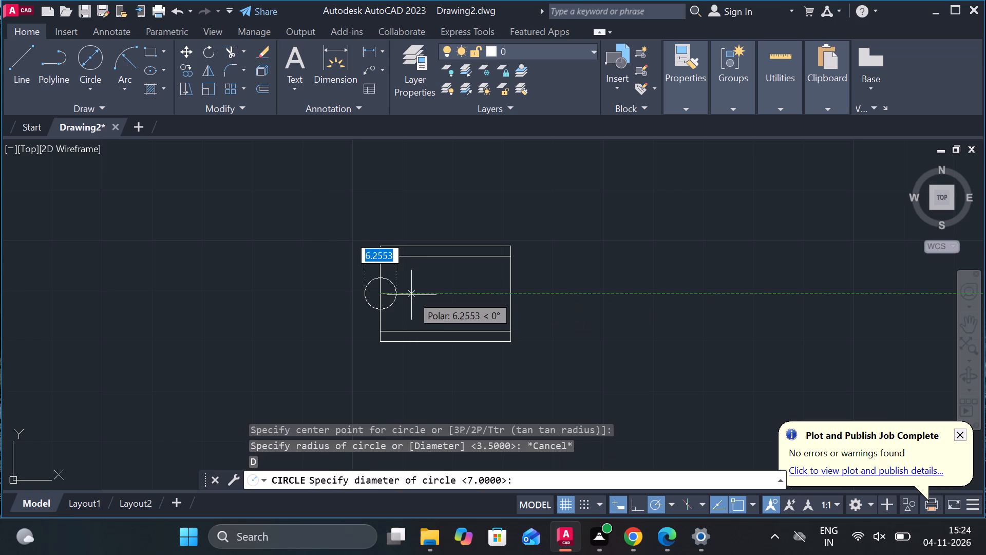
type("4")
key("space")
key("Escape")
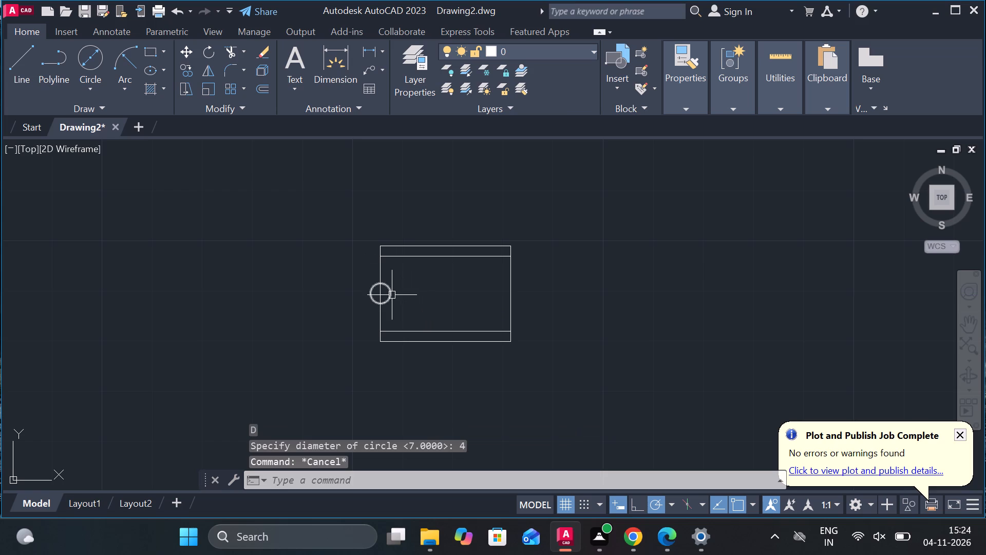
Copy the circle horizontally into the rectangle at distances of 7 and 19 from its centre.
left_click(392, 294)
type("CO")
key("Return")
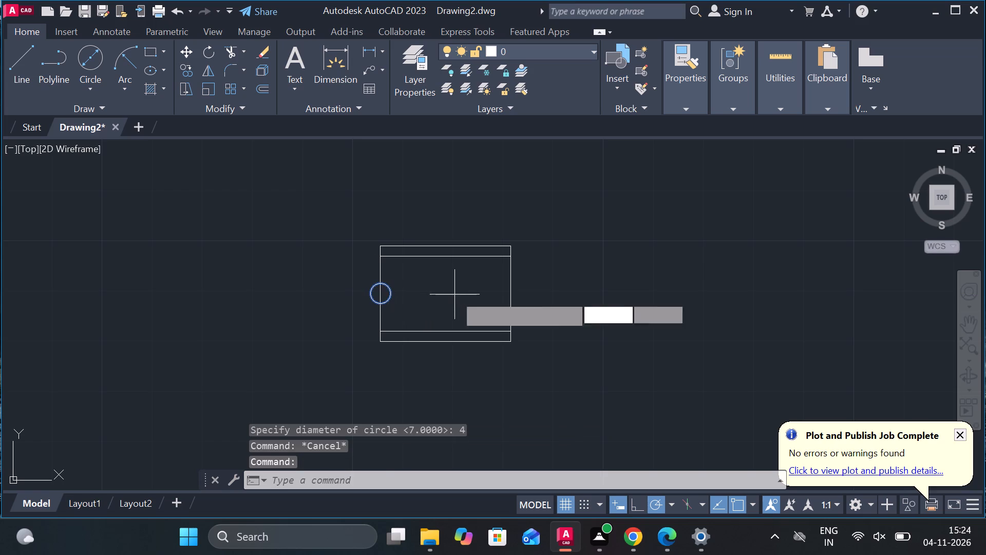
left_click(383, 291)
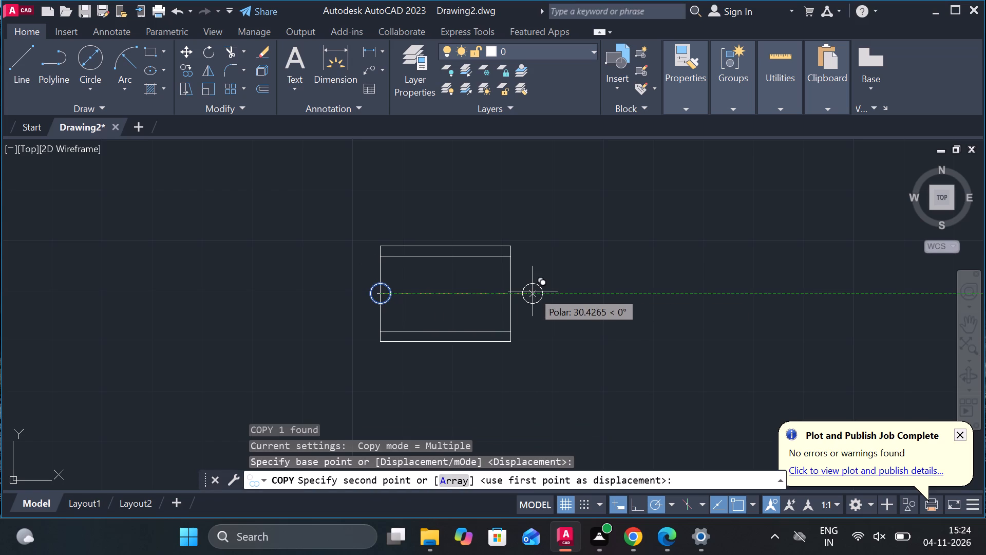
type("7")
key("space")
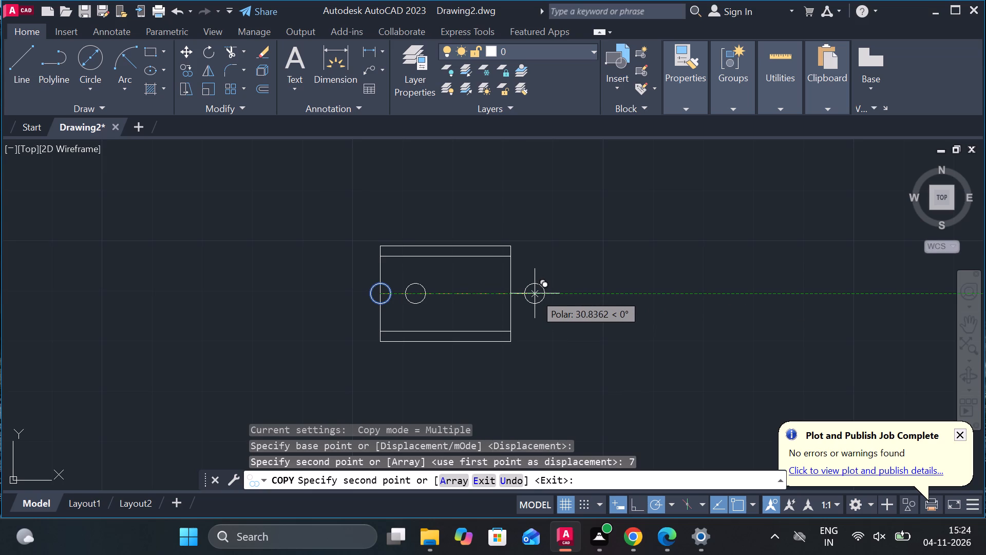
type("19")
key("Return")
key("Escape")
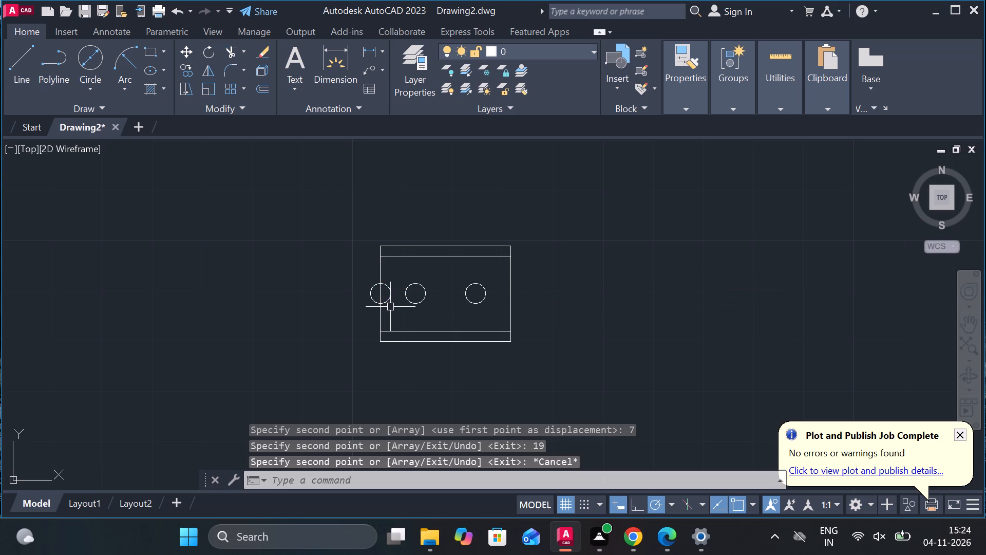
Erase the original circle on the rectangle's left edge.
left_click(386, 305)
type("E")
key("space")
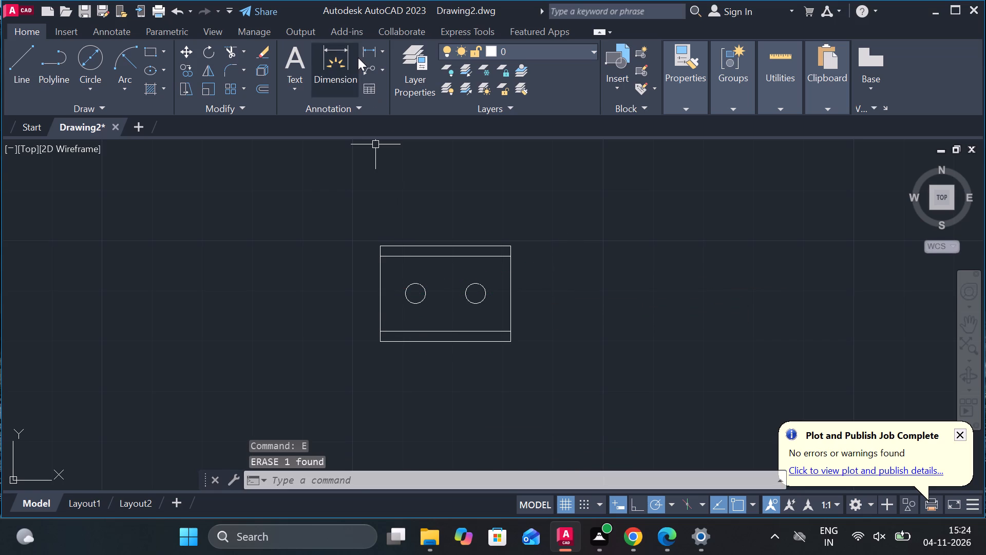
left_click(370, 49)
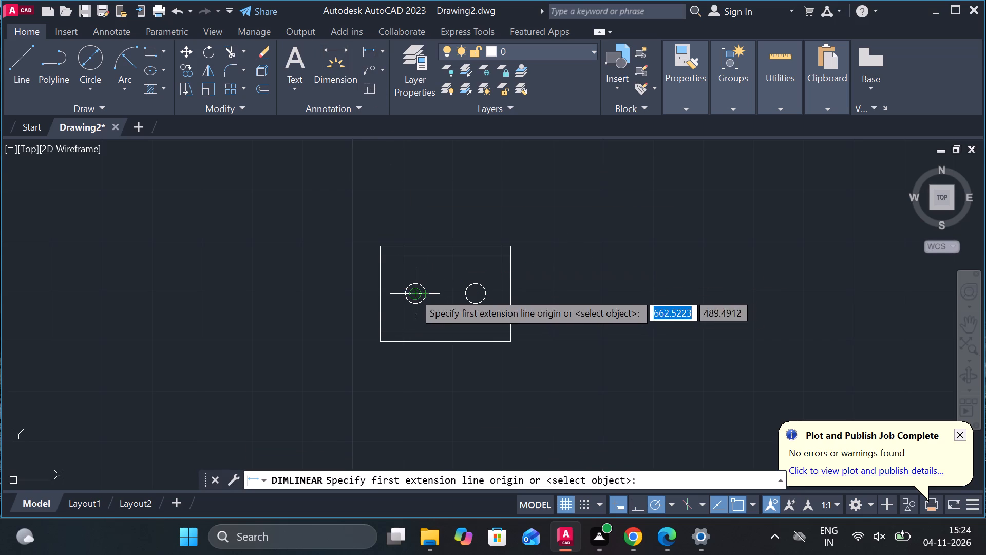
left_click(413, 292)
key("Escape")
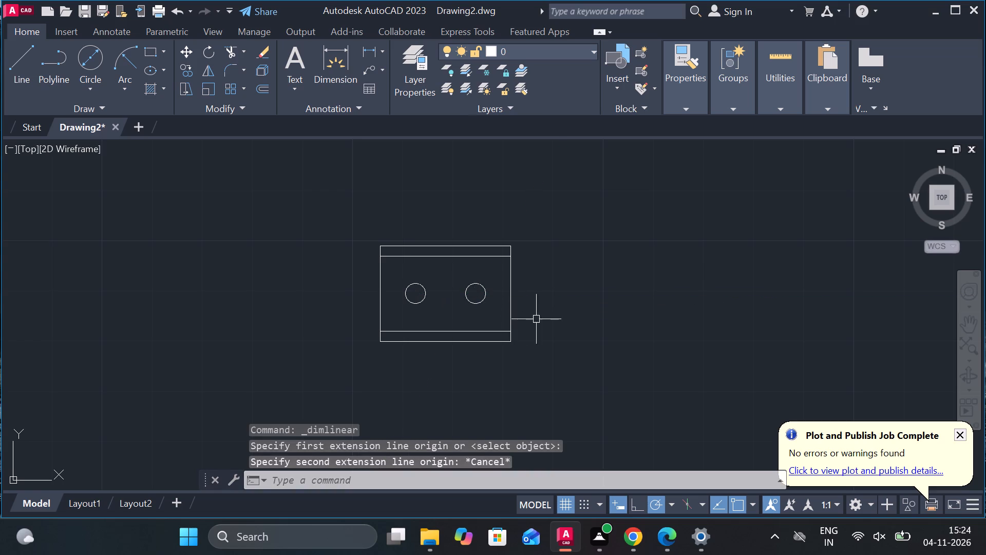
Draw a 26 by 24 rectangle with lines below the two-hole view, aligned with that view's side edges.
scroll(464, 317, "up", 1)
middle_click_drag(475, 317, 516, 315)
key("Escape")
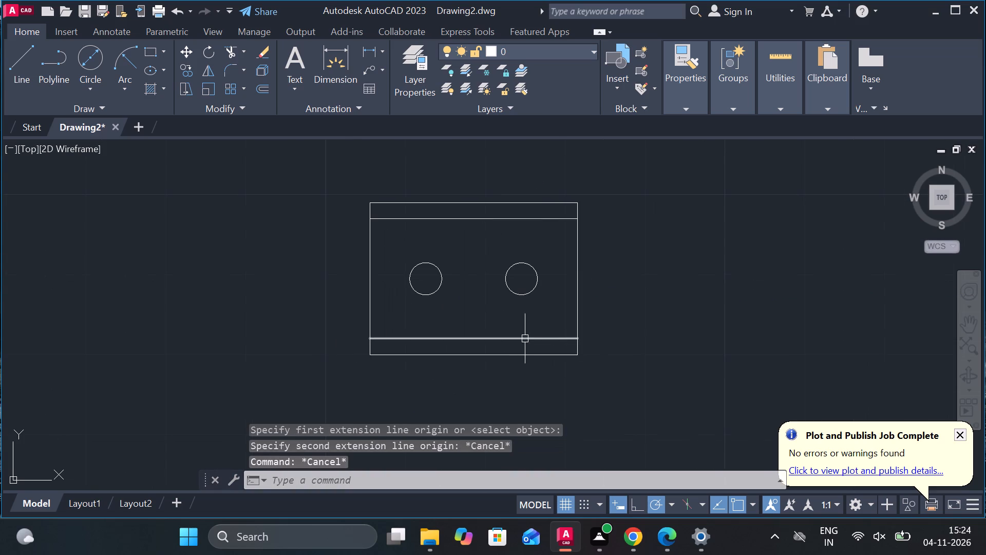
key("l")
key("Return")
middle_click_drag(567, 359, 522, 299)
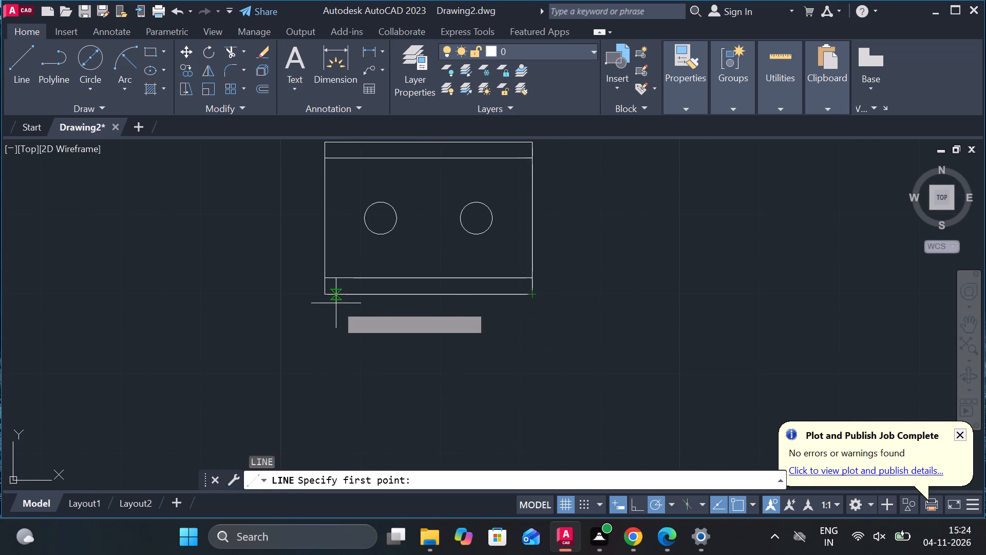
left_click(320, 356)
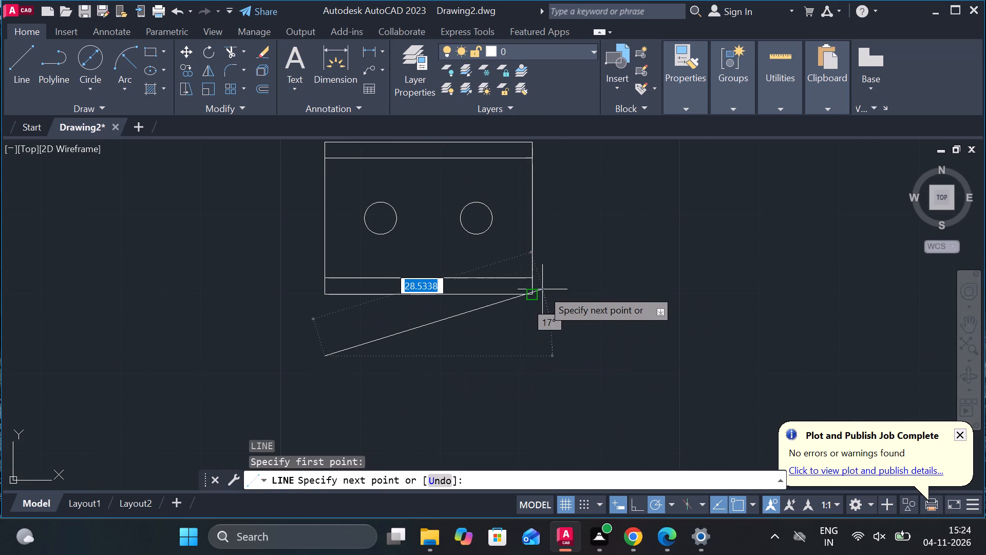
left_click(528, 360)
middle_click_drag(532, 401, 543, 305)
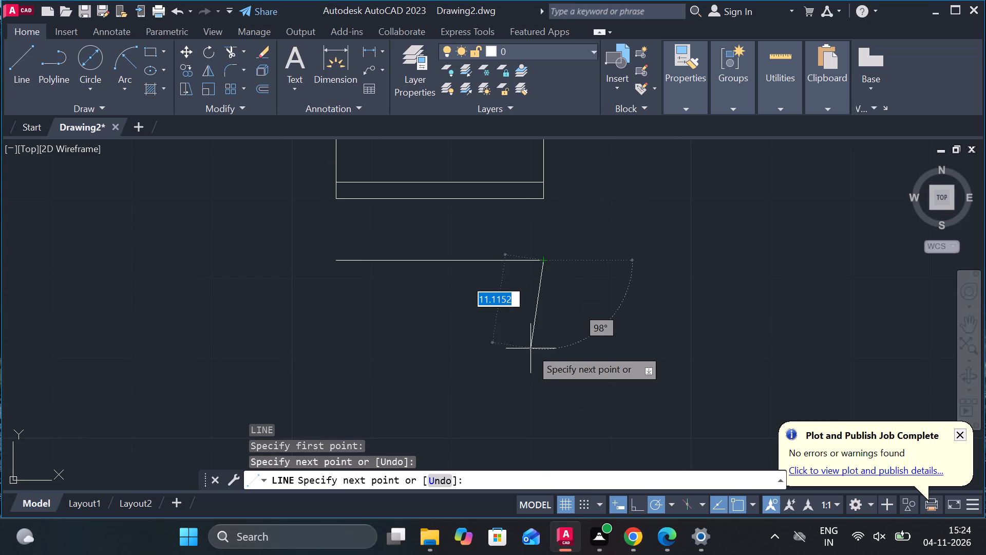
type("24")
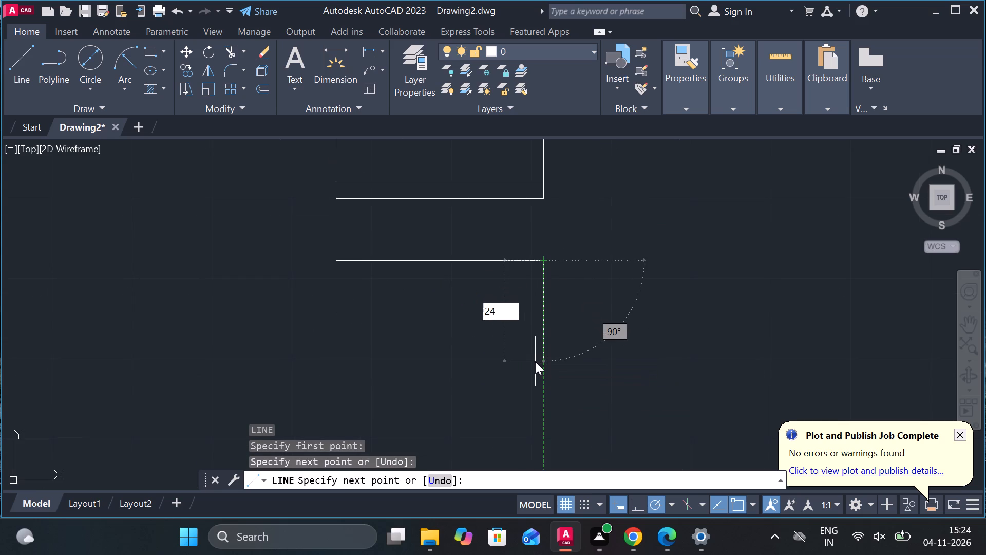
key("space")
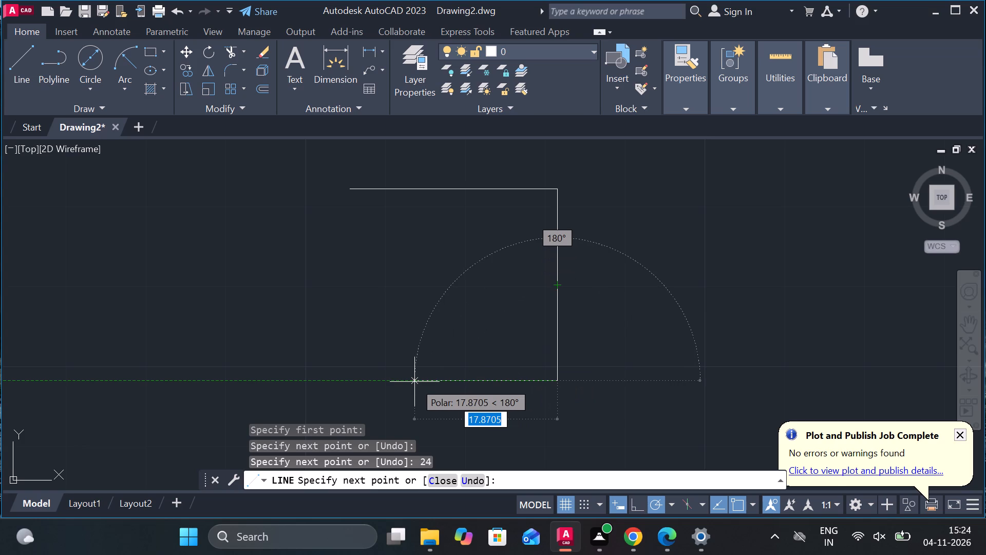
type("24")
key("space")
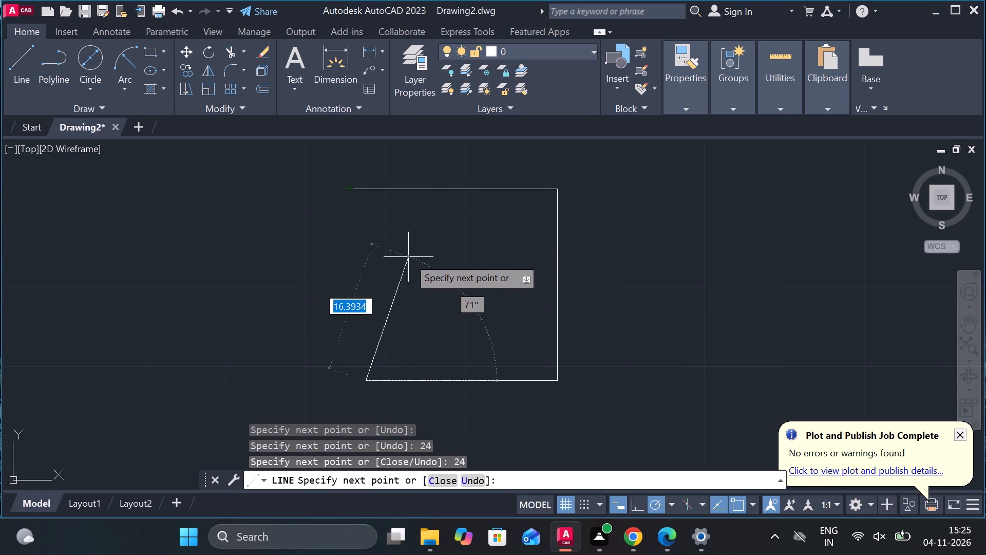
key("ctrl+z")
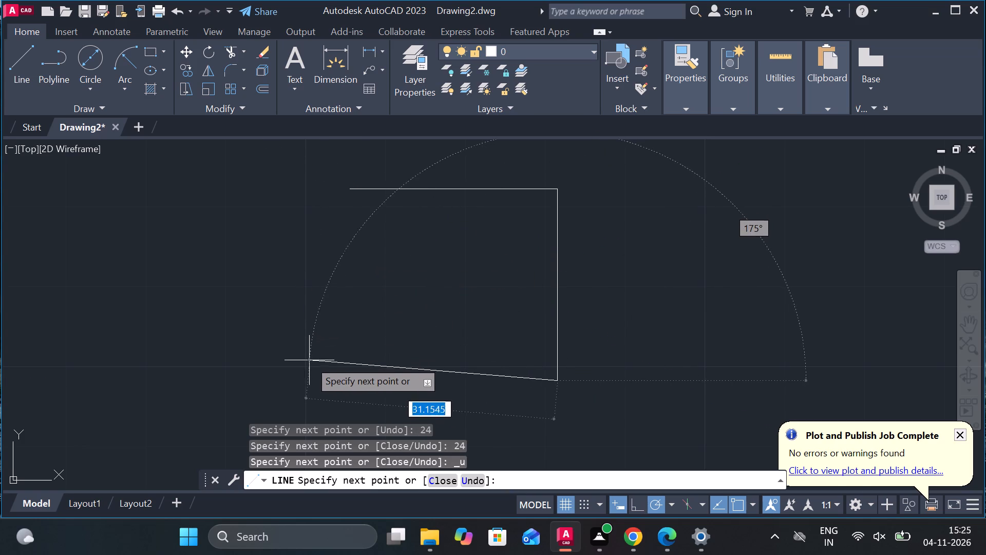
type("26")
key("space")
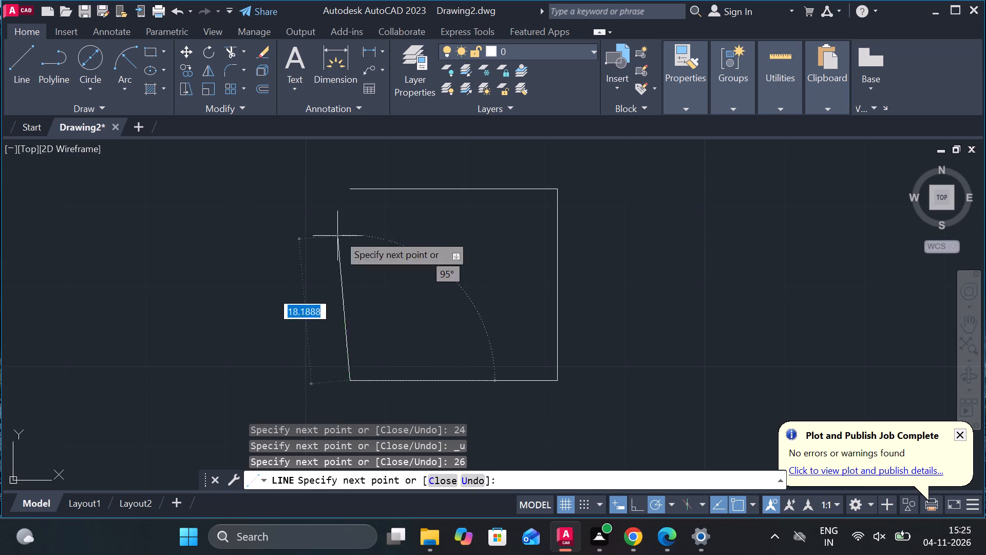
left_click(347, 192)
key("Escape")
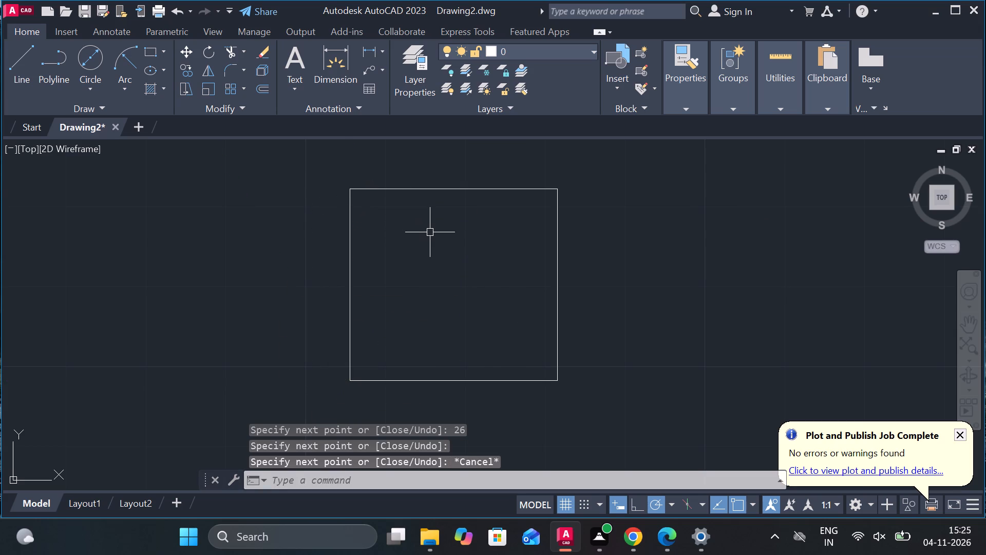
Offset the new rectangle's right edge inward through the centre of the right hole in the view above.
scroll(432, 232, "down", 2)
scroll(457, 263, "up", 1)
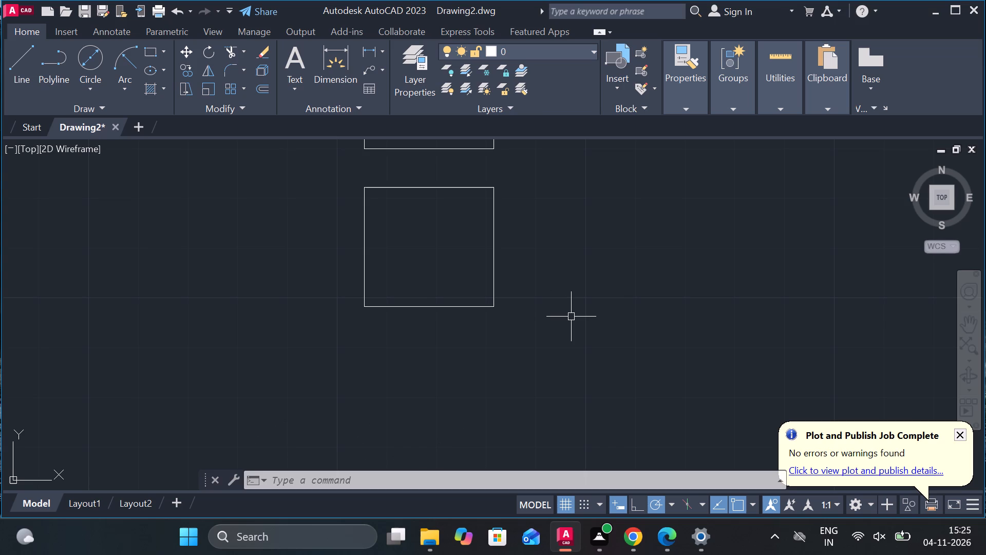
middle_click_drag(536, 316, 531, 348)
left_click(487, 263)
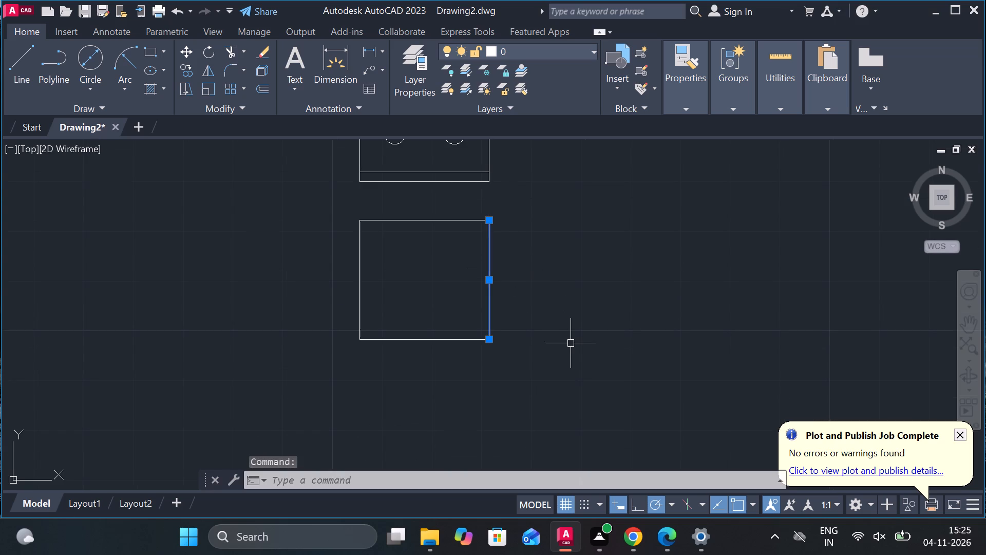
key("o")
key("Return")
key("Return")
scroll(451, 193, "up", 1)
middle_click_drag(451, 193, 458, 258)
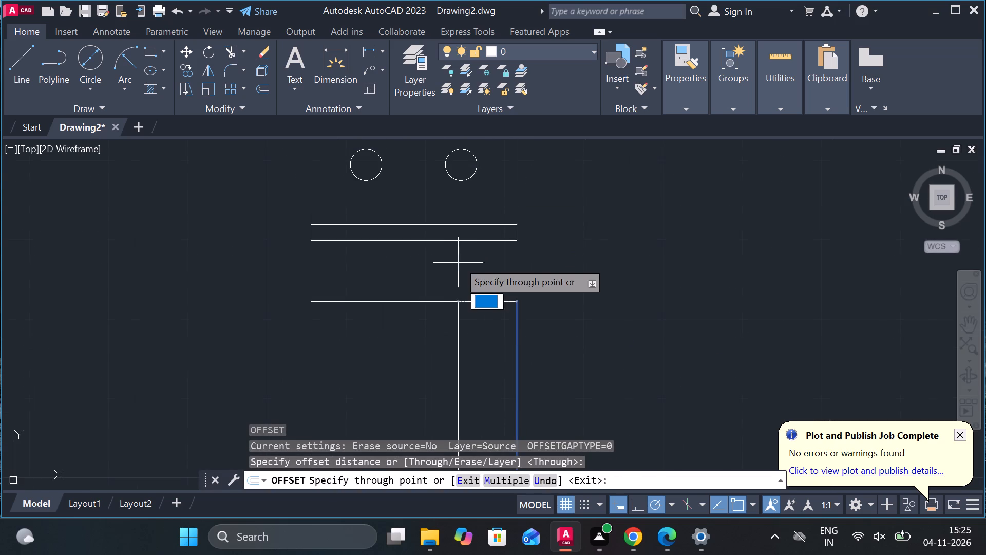
left_click(463, 169)
scroll(553, 260, "down", 2)
middle_click_drag(571, 311, 558, 294)
scroll(559, 308, "up", 2)
middle_click_drag(509, 320, 497, 264)
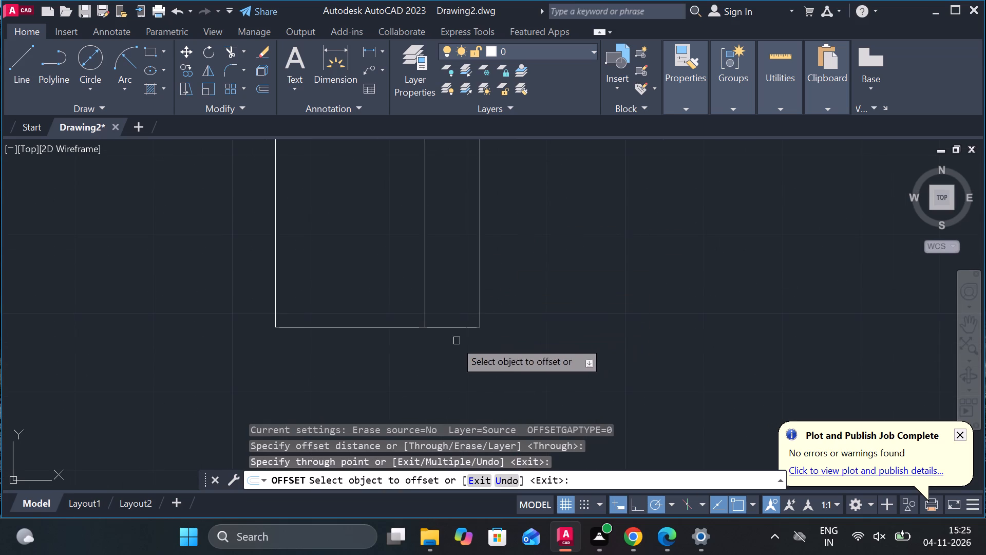
scroll(434, 341, "up", 1)
key("Escape")
Draw a circle of diameter 4 centred where the offset line meets the rectangle's bottom edge.
type("C")
key("space")
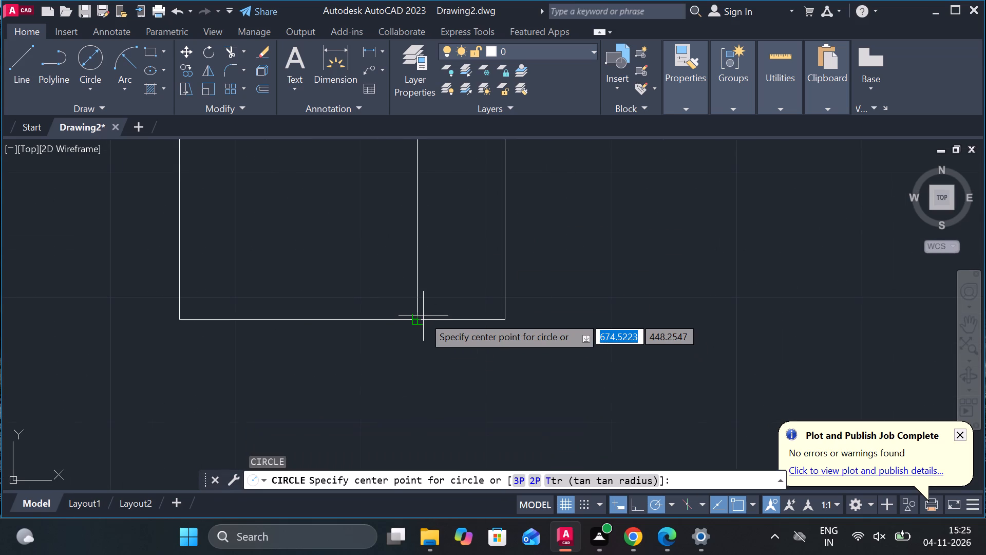
left_click(421, 317)
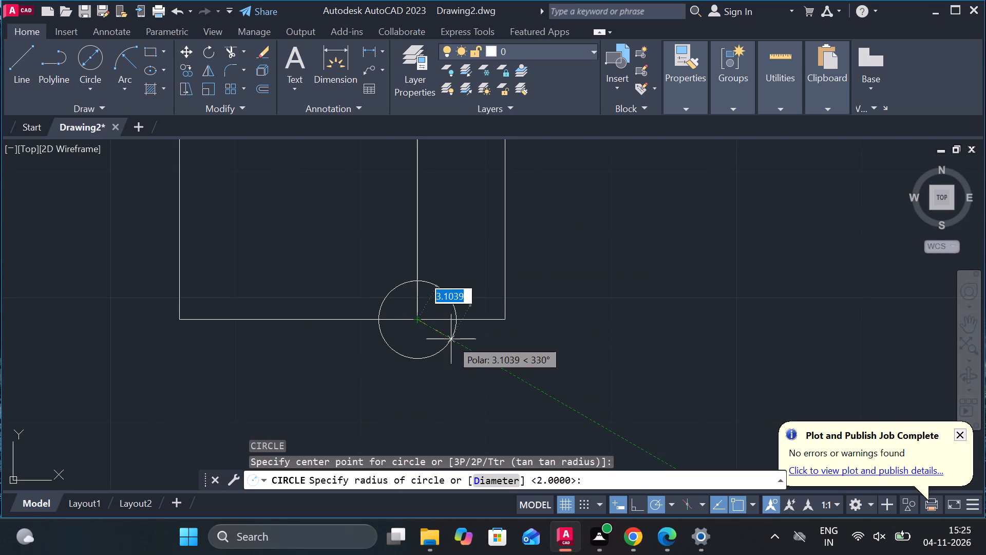
type("D")
key("space")
type("4")
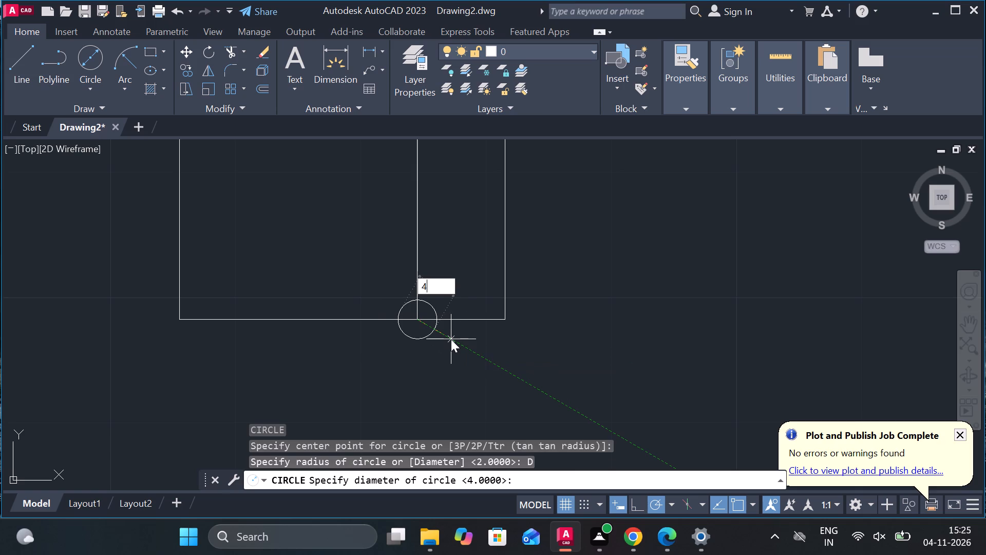
key("space")
key("d")
key("Escape")
Draw a concentric circle of radius 7 around the diameter 4 circle.
type("C")
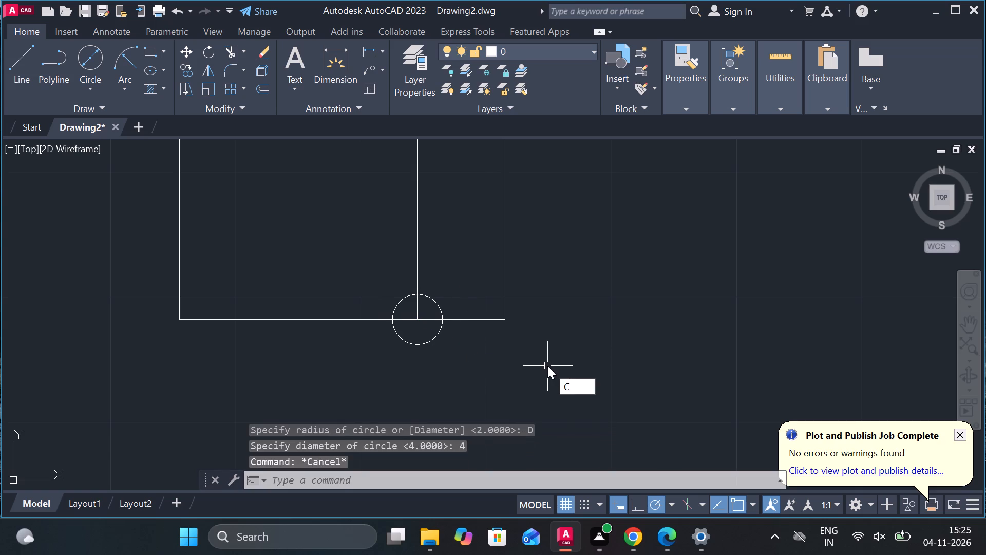
key("space")
left_click(412, 317)
key("d")
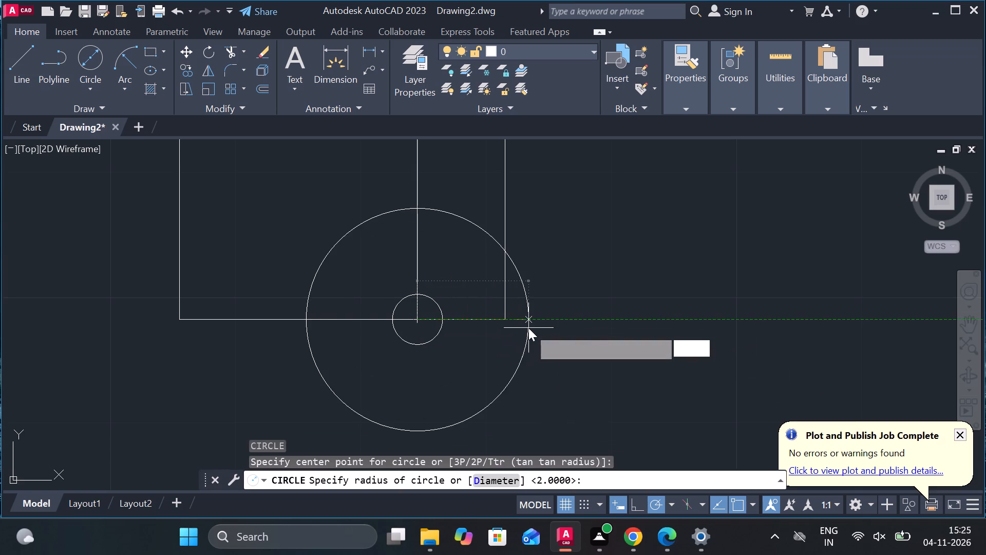
key("BackSpace")
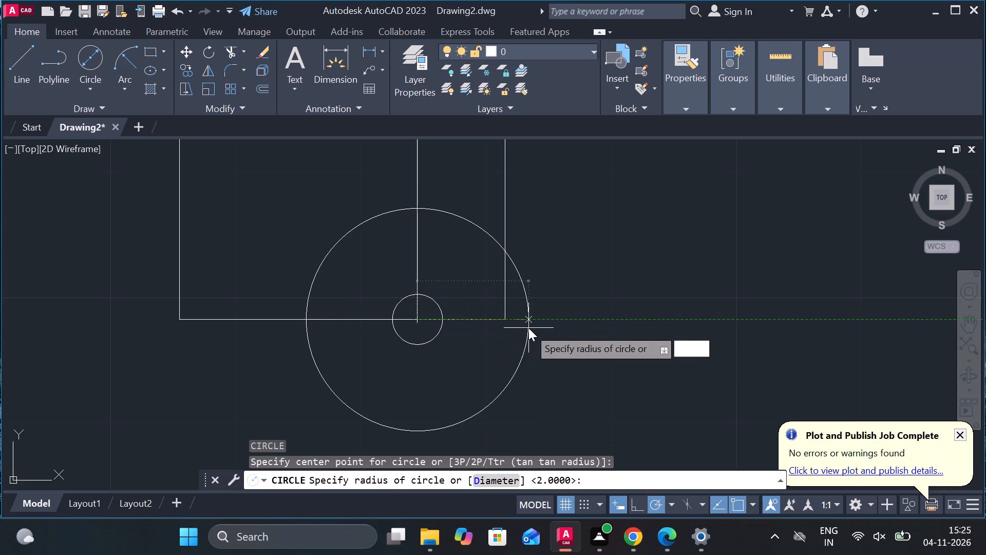
key("7")
key("Return")
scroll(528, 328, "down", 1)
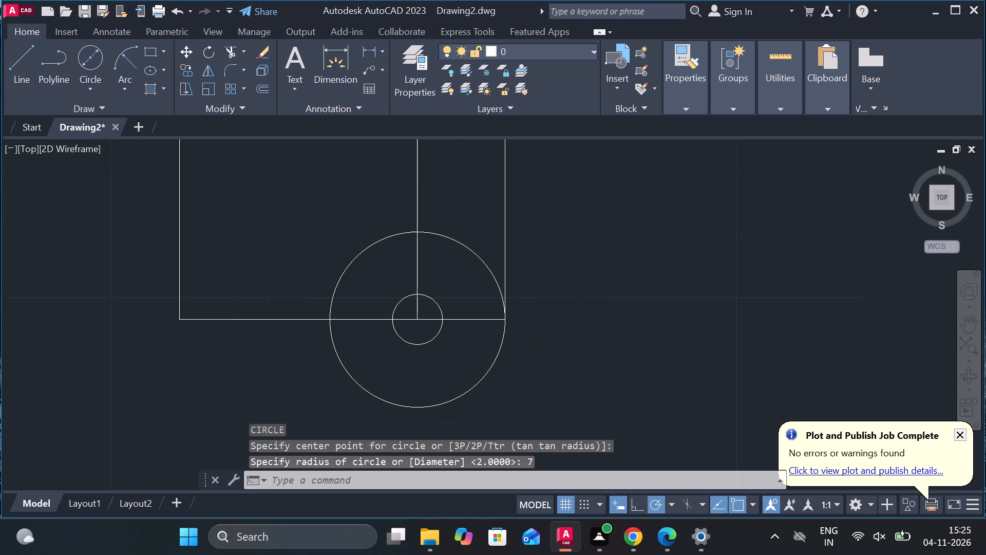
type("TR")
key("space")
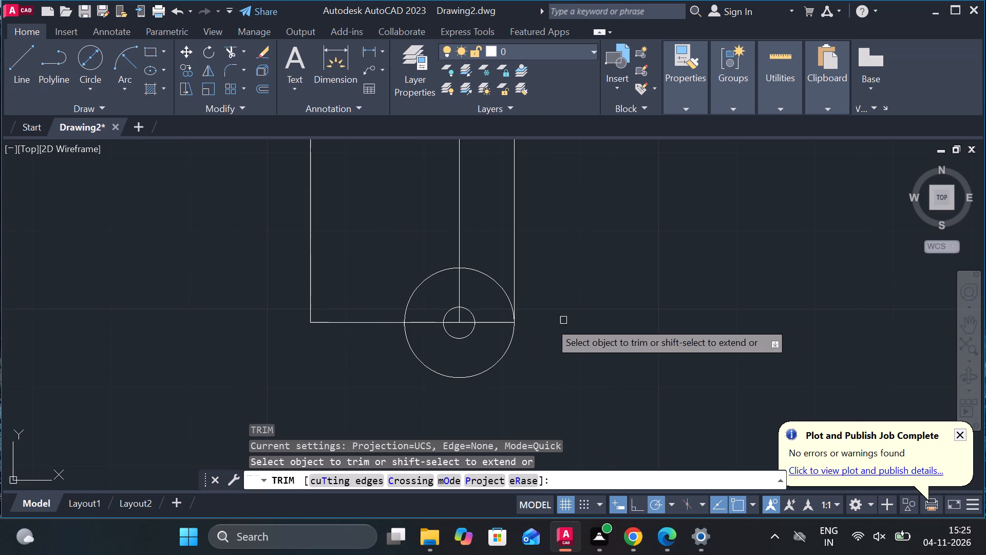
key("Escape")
Draw a line tangent to the lower left of the radius 7 circle, ending at the rectangle's top-left corner.
key("l")
key("Return")
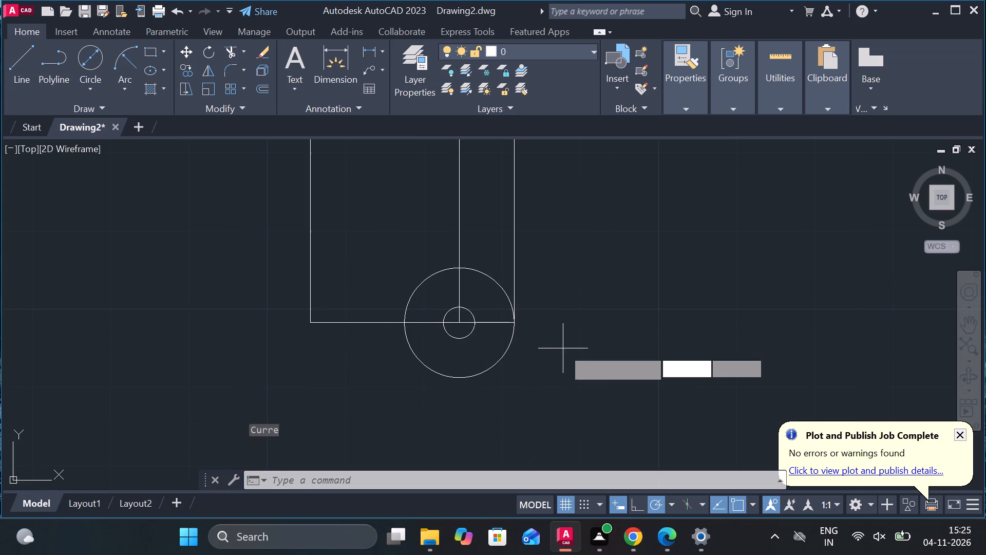
key("t")
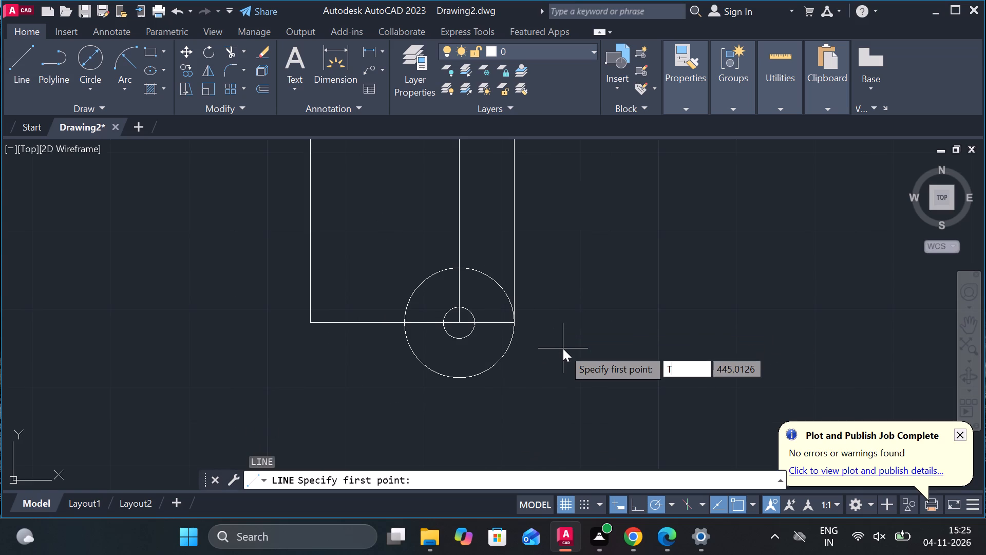
type("an")
key("Return")
left_click(424, 353)
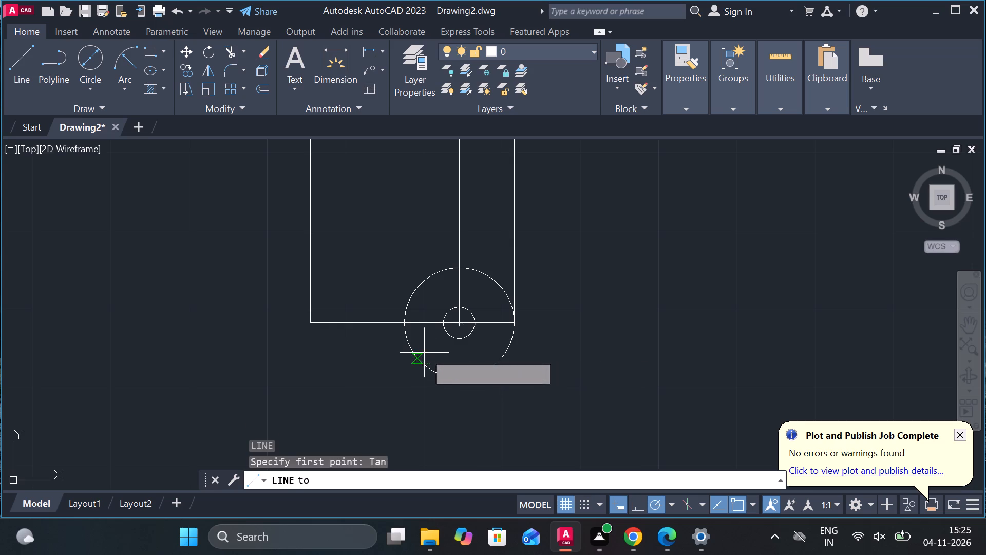
middle_click_drag(400, 228, 443, 364)
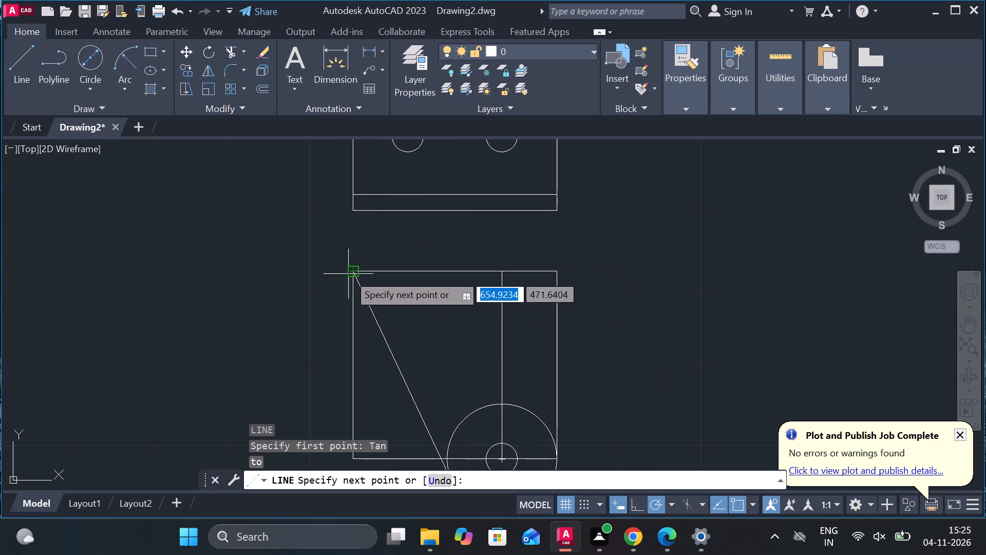
left_click(348, 273)
key("Escape")
Trim away the rectangle's left edge, the bottom edge outside the tangent line, and the large circle's left arc above the tangent point.
type("tr")
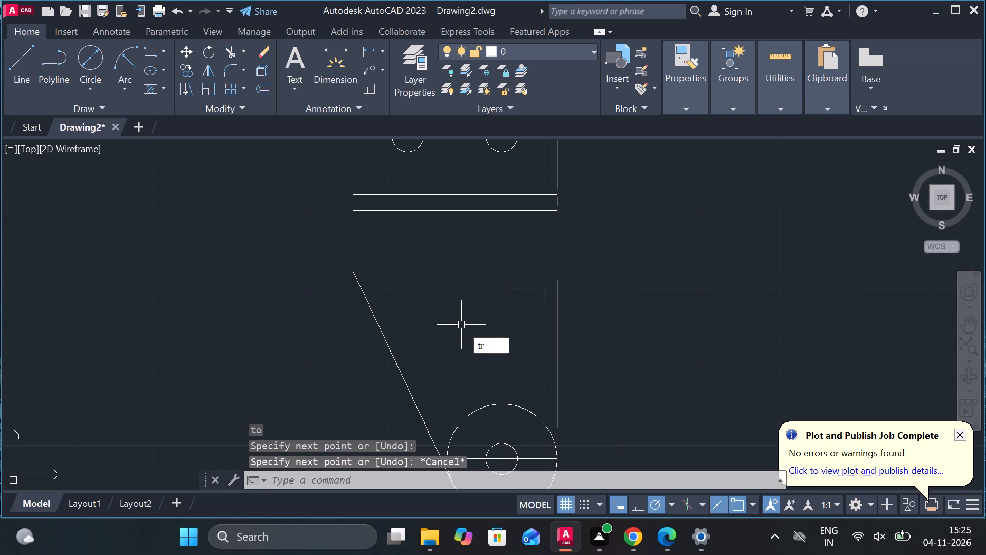
key("space")
key("space")
middle_click_drag(461, 328, 500, 199)
left_click(416, 286)
left_click(425, 347)
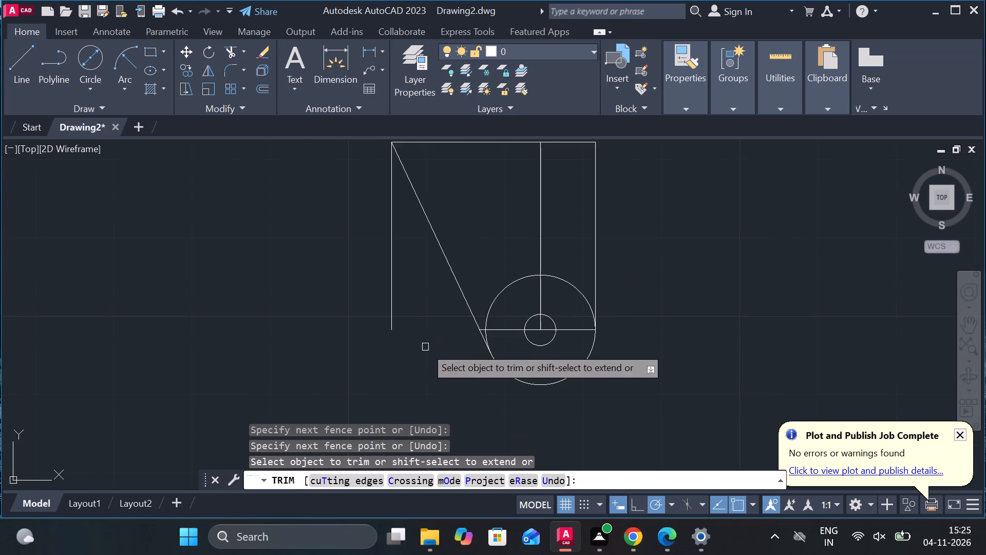
left_click(388, 286)
left_click(504, 286)
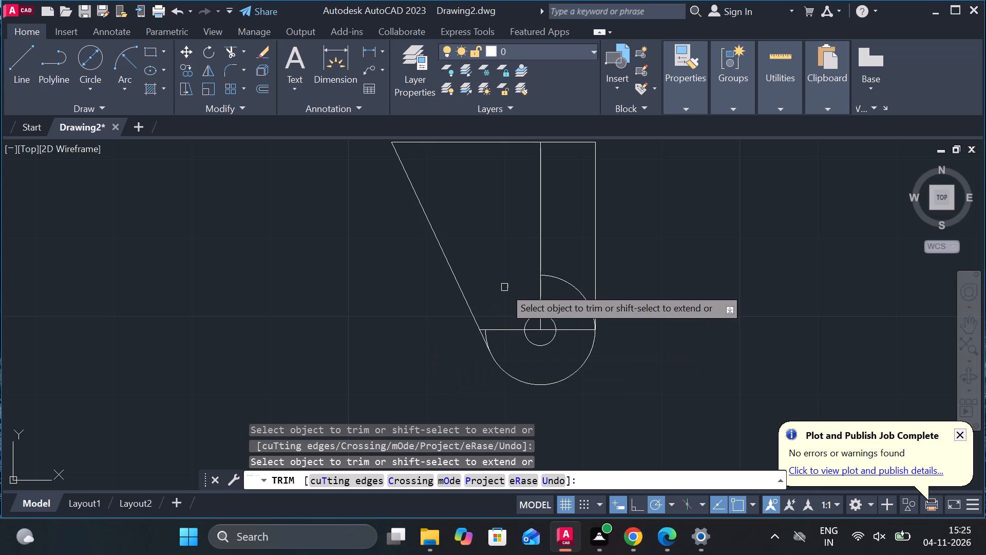
scroll(491, 336, "up", 1)
left_click(481, 335)
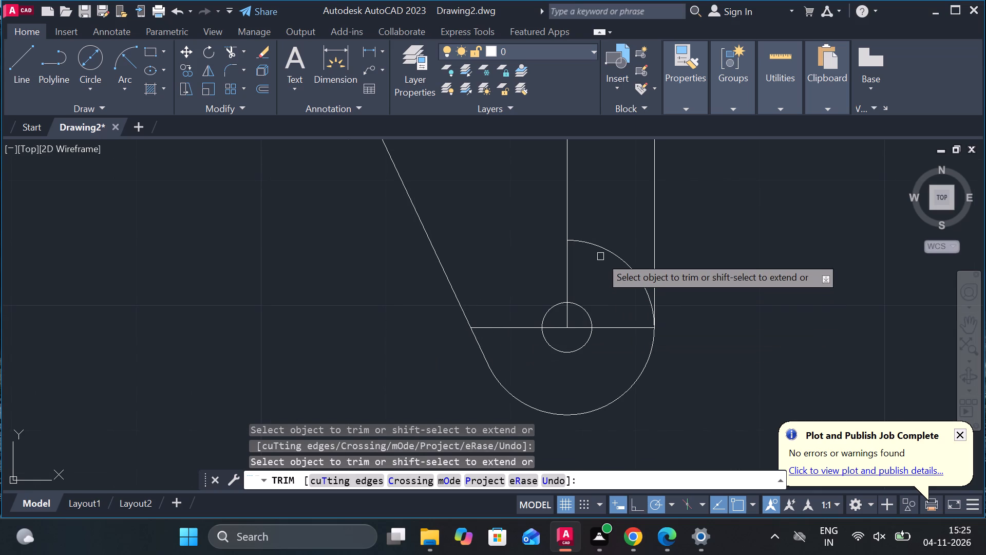
Trim away the large circle's upper-right arc, the rest of the bottom edge and the vertical offset line, leaving the rounded outline and hole.
left_click(605, 254)
left_click_drag(616, 289, 614, 305)
left_click(611, 353)
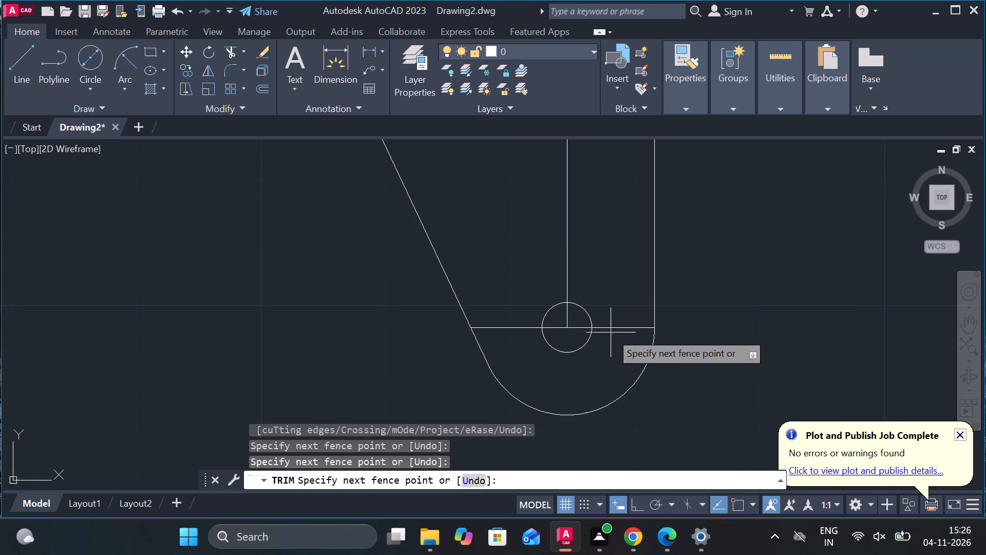
left_click(613, 319)
left_click(516, 326)
left_click(548, 326)
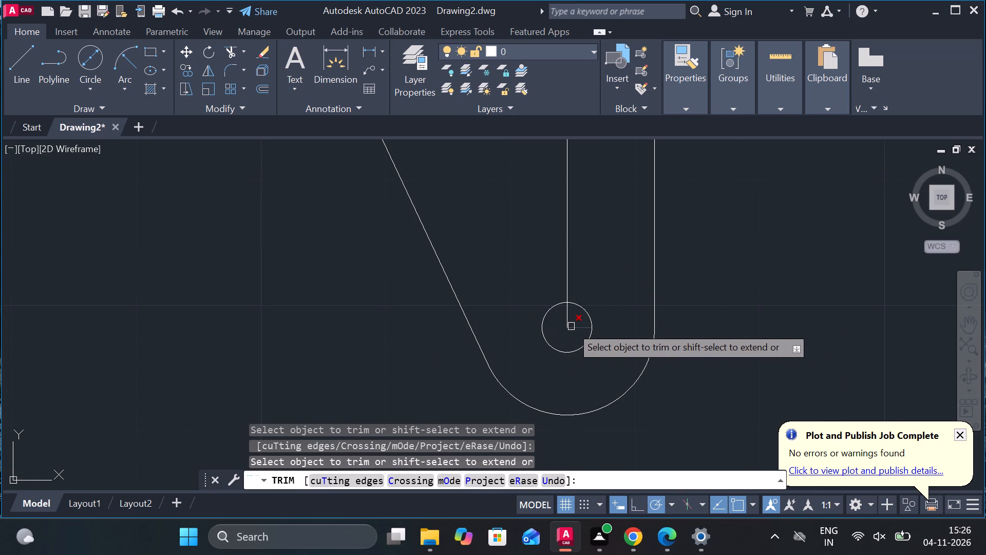
left_click(572, 326)
left_click(565, 285)
left_click(566, 313)
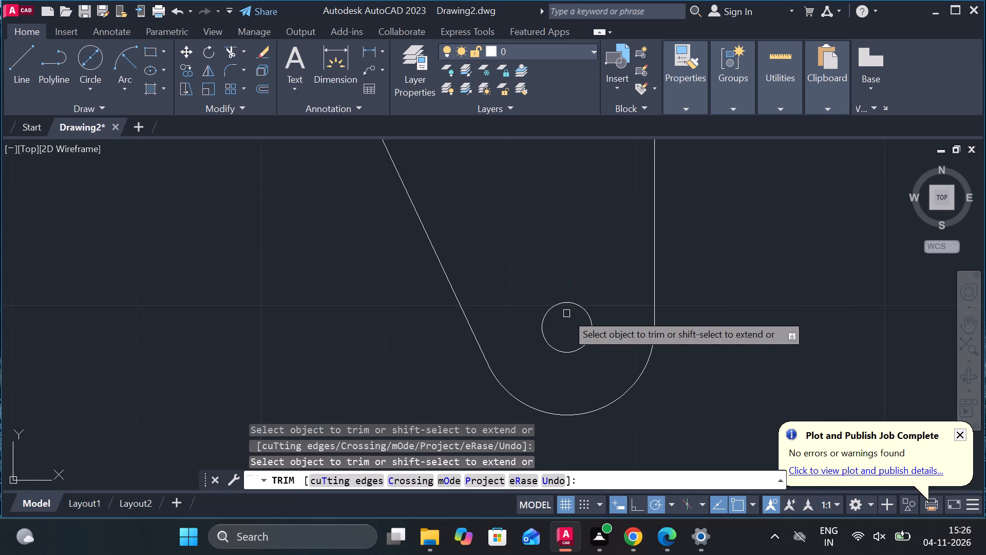
scroll(646, 296, "down", 1)
key("Escape")
Add centre marks to the hole in the tapered front view and to both holes in the top view.
middle_click_drag(713, 256, 676, 297)
scroll(660, 295, "down", 1)
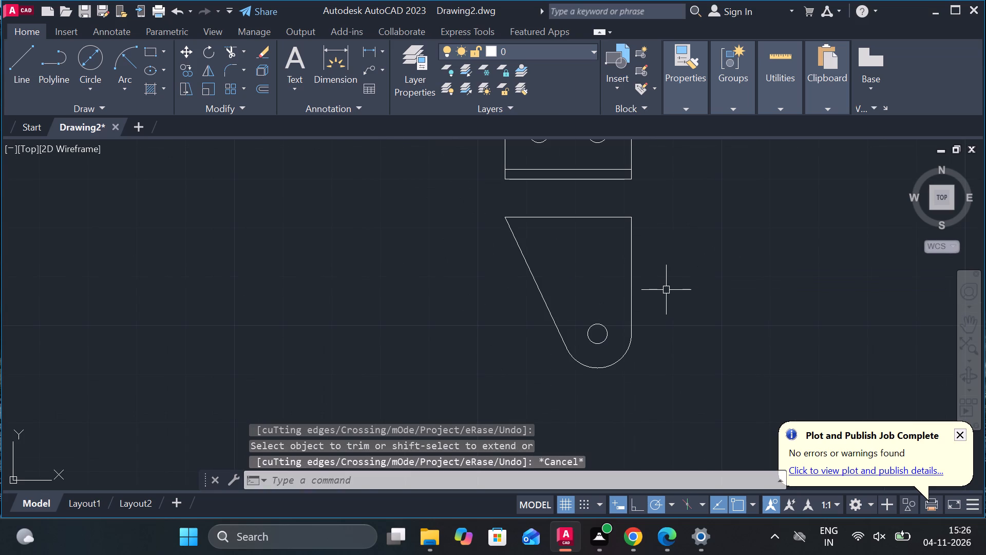
type("cm")
key("space")
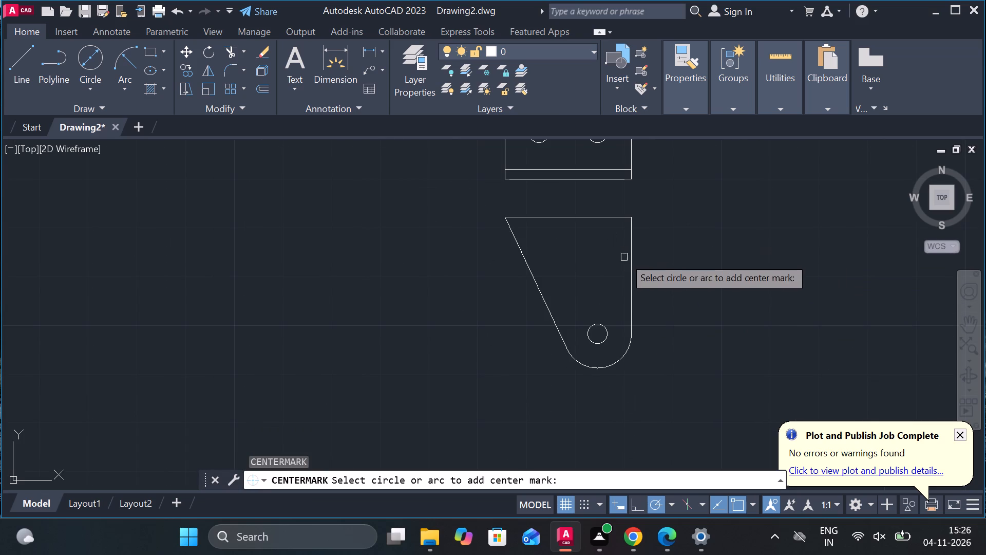
scroll(610, 327, "up", 1)
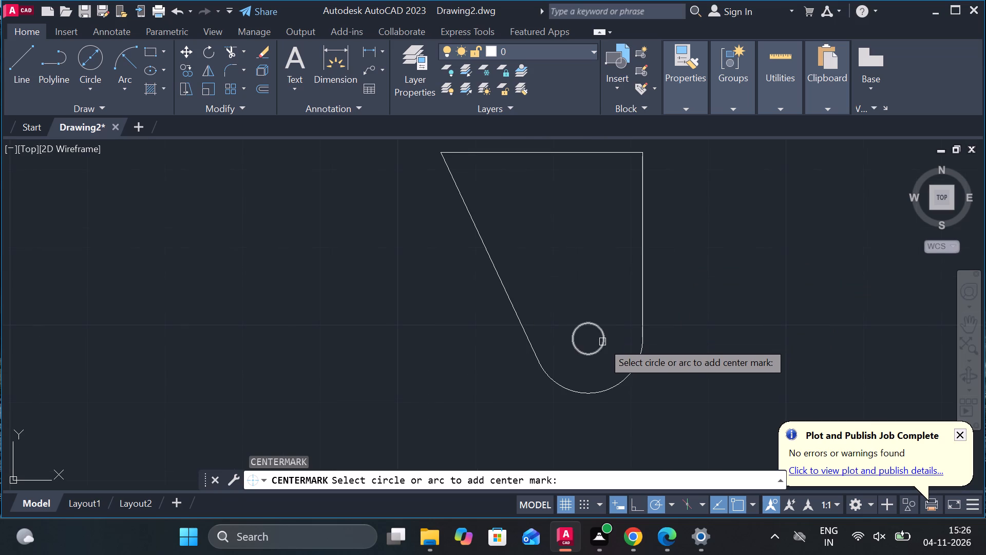
left_click(607, 338)
middle_click_drag(674, 287, 635, 372)
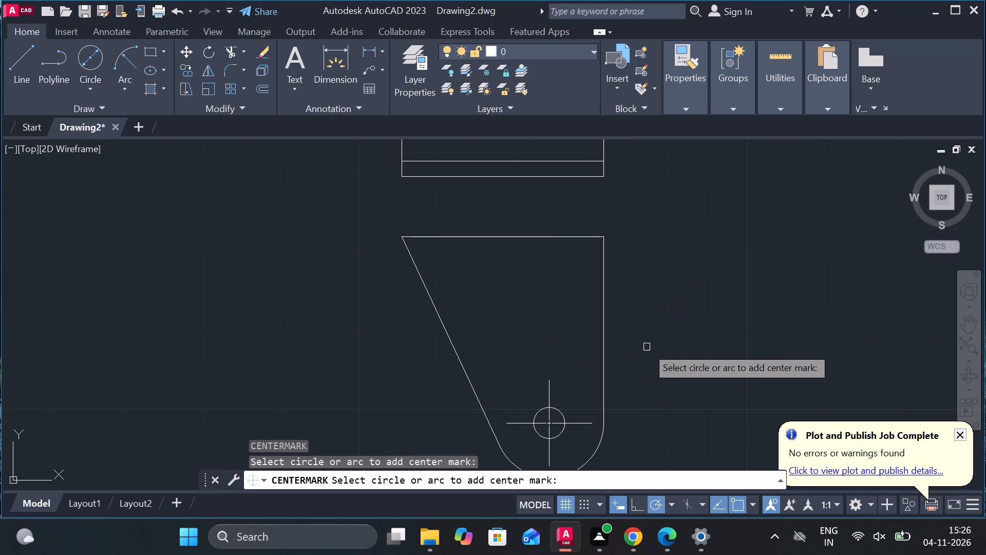
scroll(647, 347, "down", 1)
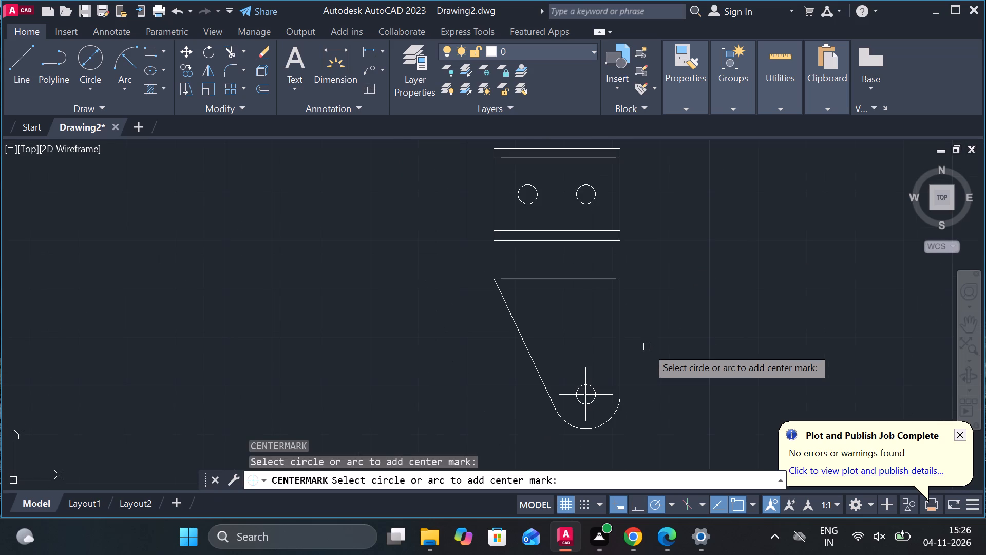
left_click(596, 193)
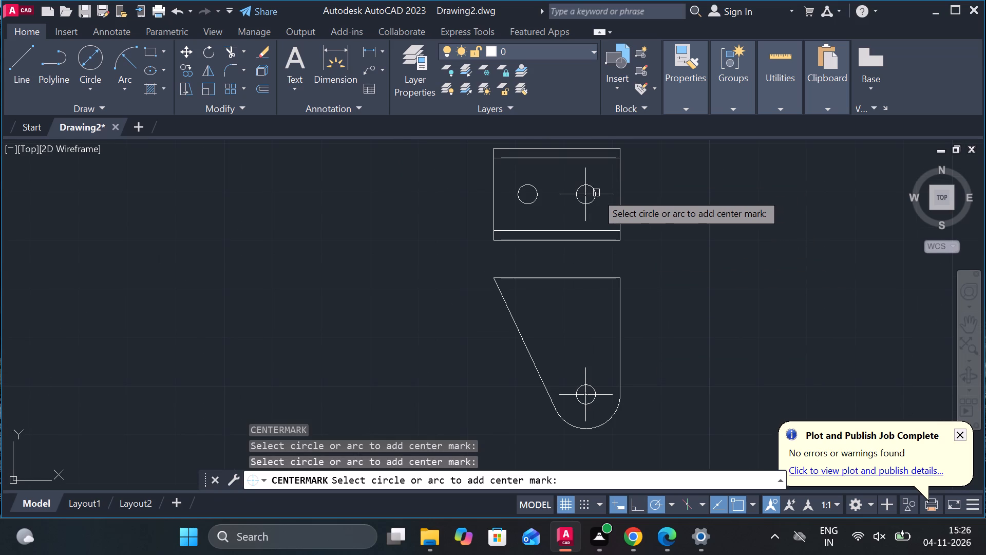
left_click(537, 189)
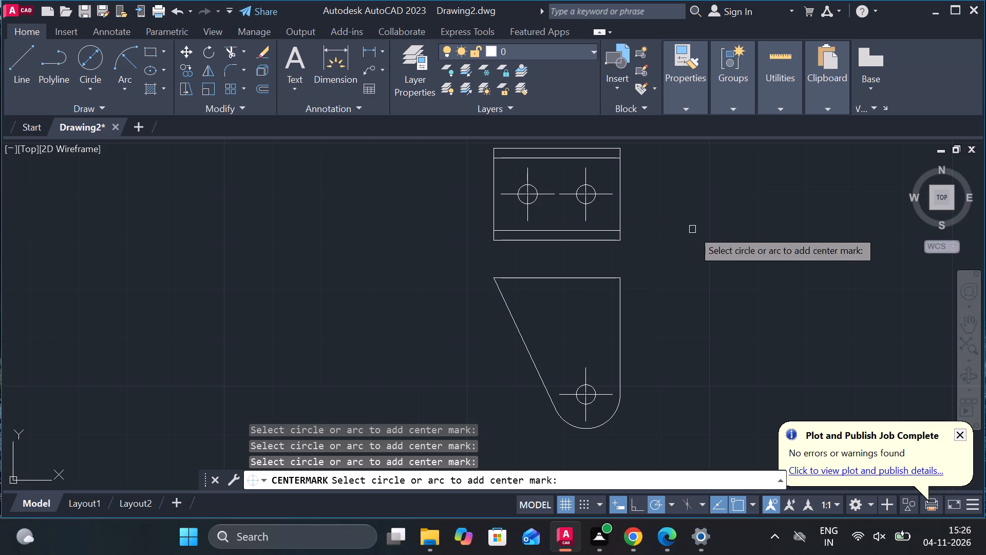
middle_click_drag(681, 262, 650, 260)
key("Escape")
Copy the tapered front view with its hole and centre mark to the open space beside the stepped and rounded part views.
middle_click_drag(644, 295, 616, 291)
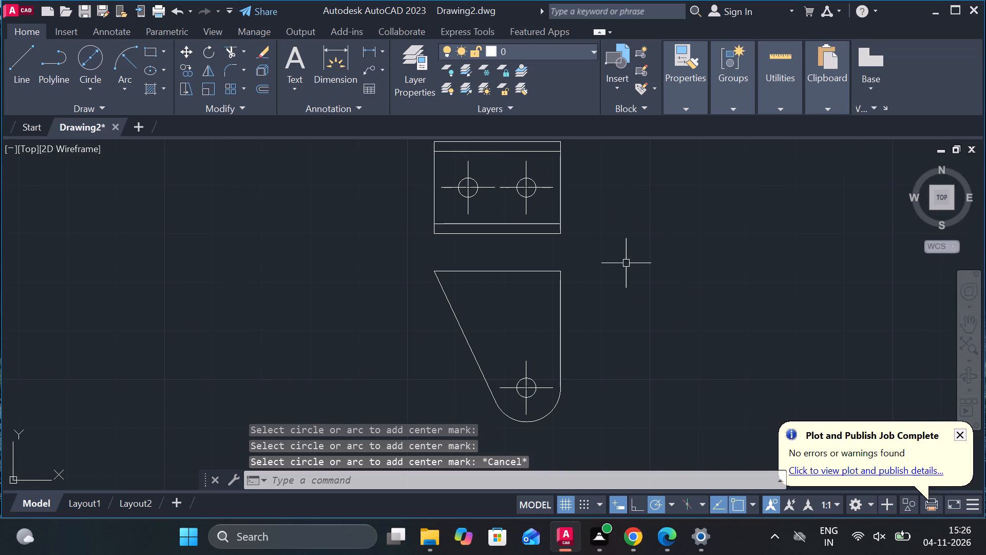
scroll(489, 264, "down", 1)
left_click(440, 262)
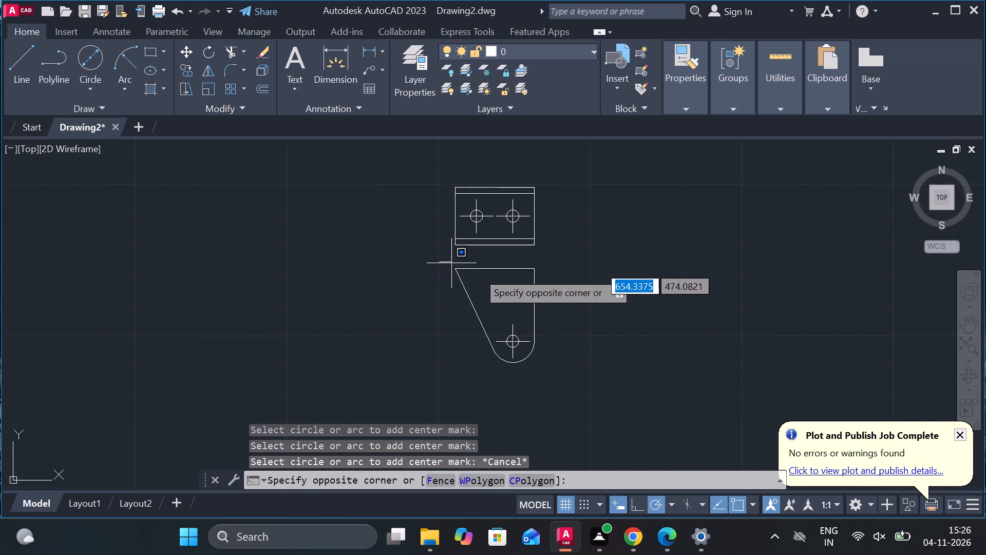
left_click(601, 386)
type("co")
key("Return")
left_click(627, 305)
scroll(627, 305, "down", 2)
middle_click_drag(682, 267, 657, 235)
scroll(657, 234, "down", 2)
scroll(814, 349, "up", 2)
scroll(747, 321, "up", 1)
left_click(747, 318)
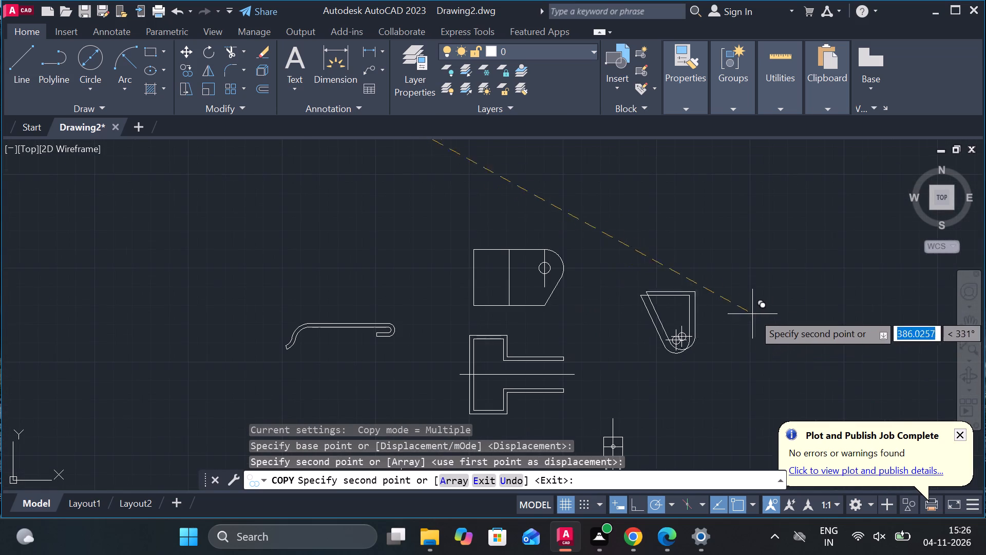
scroll(762, 268, "down", 1)
key("Escape")
Add a vertical linear dimension for the upper edge strip's thickness beside the two-hole top view's right edge.
middle_click_drag(406, 144, 482, 286)
scroll(422, 165, "up", 3)
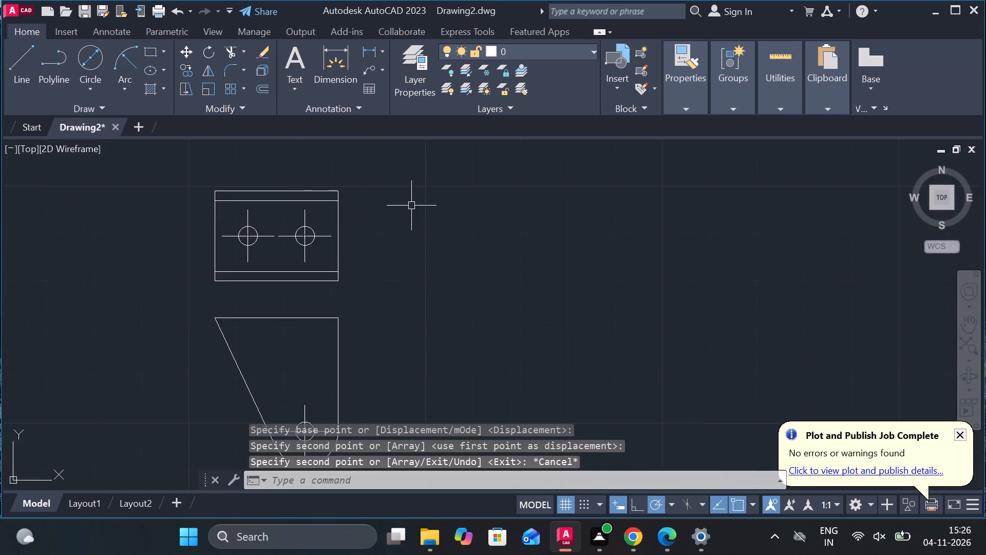
middle_click_drag(382, 223, 439, 218)
left_click(365, 46)
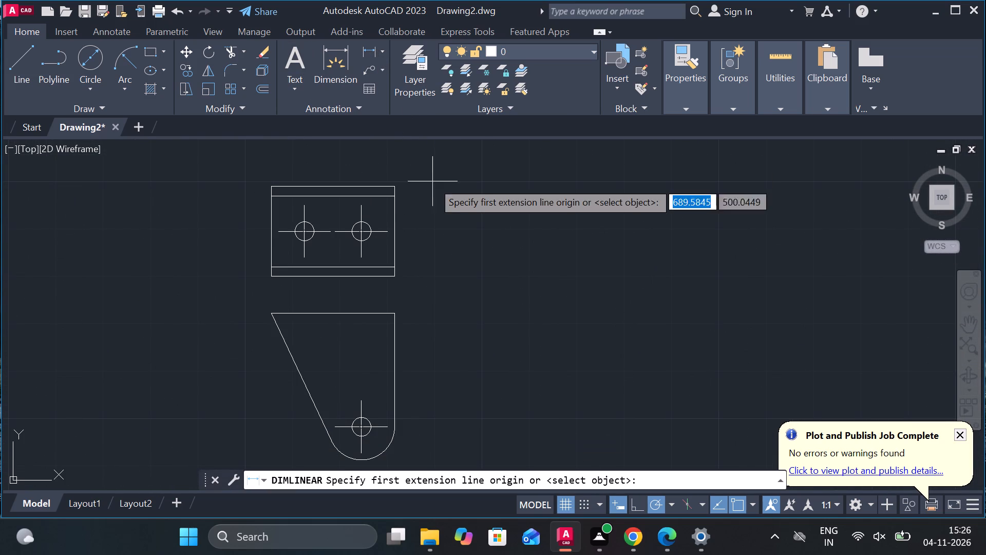
left_click(395, 187)
left_click(393, 196)
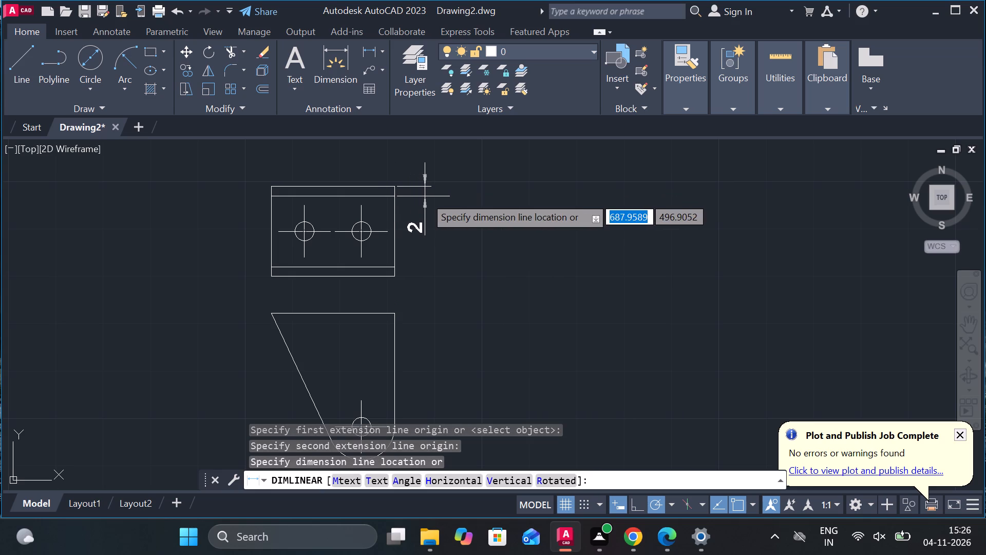
left_click(425, 196)
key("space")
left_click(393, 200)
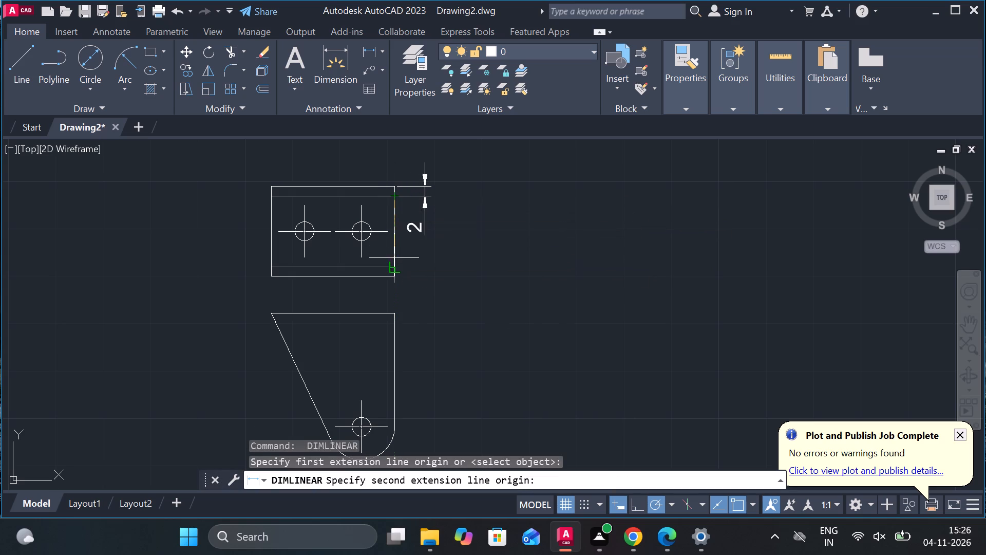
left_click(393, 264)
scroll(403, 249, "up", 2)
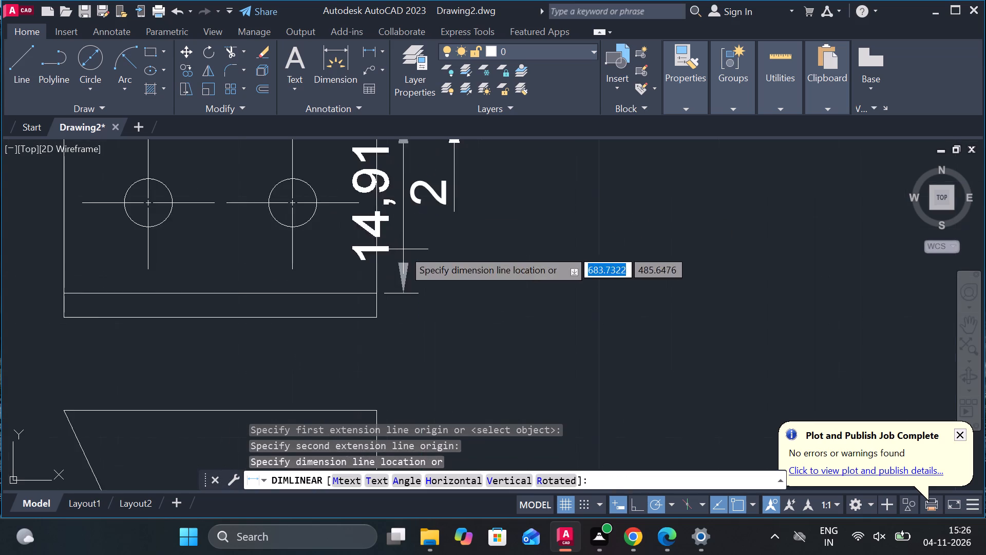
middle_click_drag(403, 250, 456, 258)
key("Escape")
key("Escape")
Add a vertical linear dimension between the two inner horizontal lines at the top view's right edge.
middle_click_drag(535, 288, 532, 336)
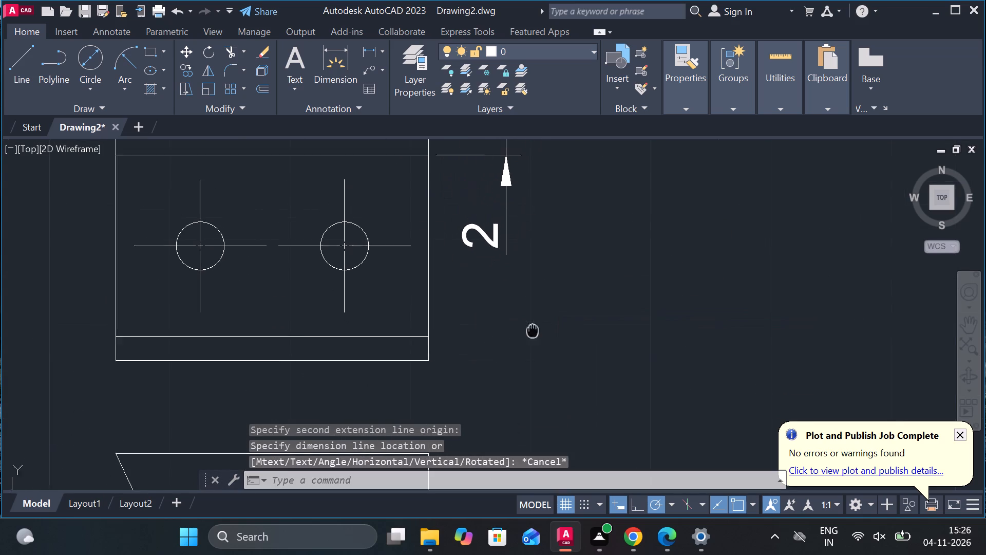
middle_click_drag(532, 336, 529, 351)
key("space")
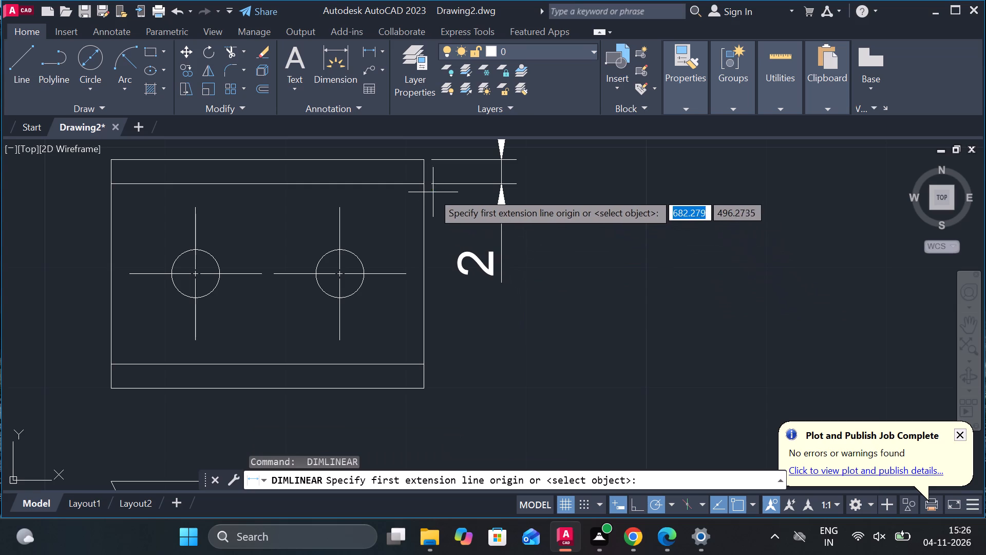
left_click(427, 189)
left_click(422, 362)
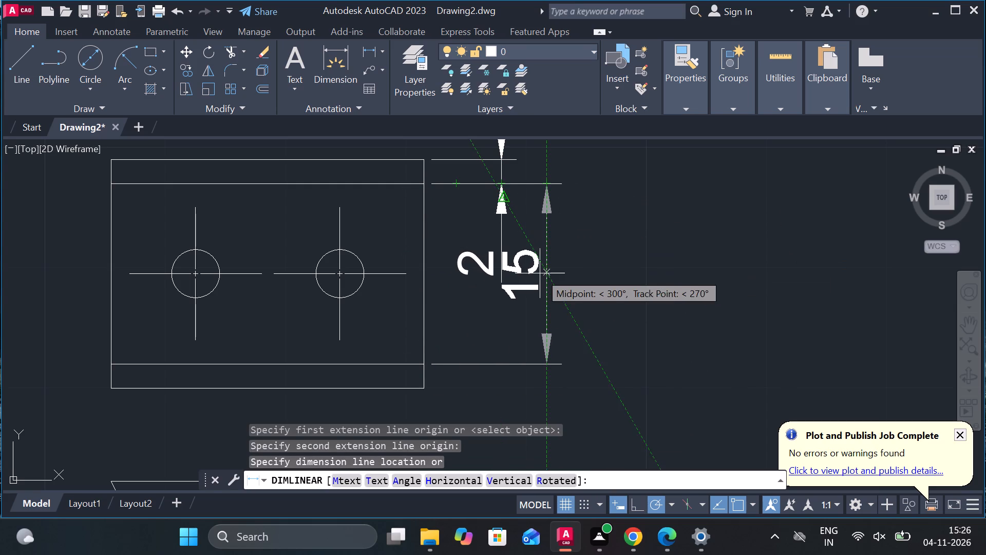
left_click(540, 274)
key("Escape")
Reposition the upper strip's dimension so its text sits above the top edge and its line is closer to the view.
left_click(486, 264)
middle_click_drag(486, 264, 470, 397)
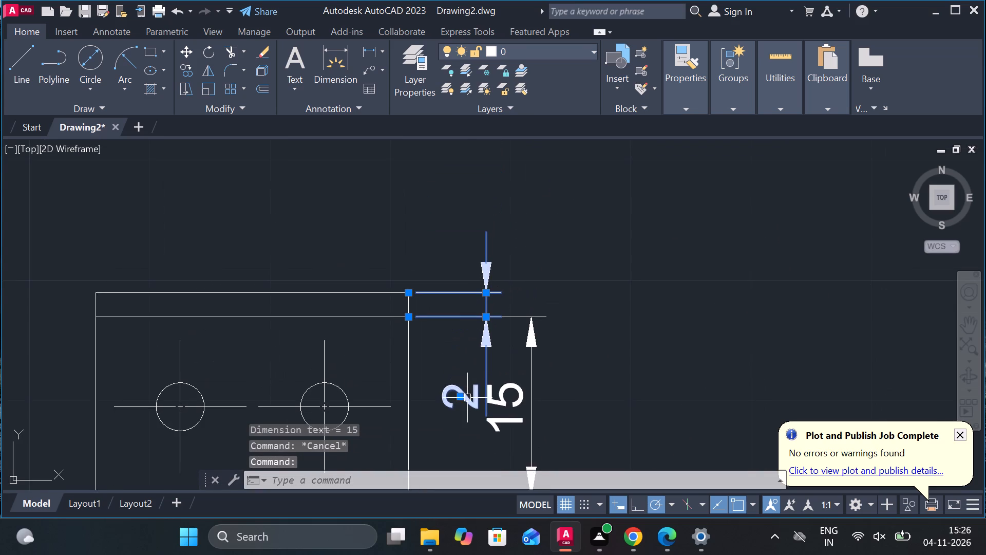
left_click(459, 397)
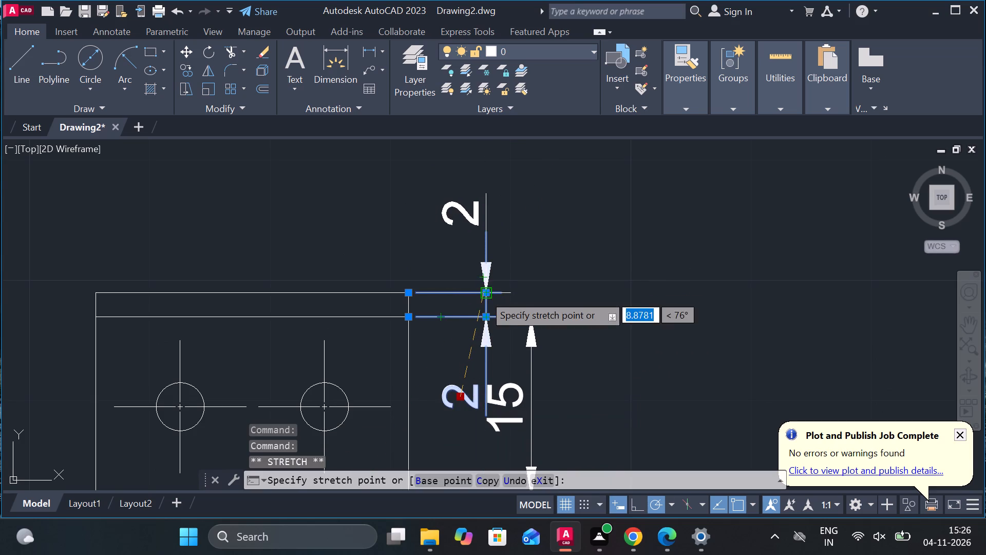
left_click(457, 291)
key("Escape")
Shift the inner-width dimension line toward the view, in line with the upper strip's dimension line.
middle_click_drag(496, 345, 483, 294)
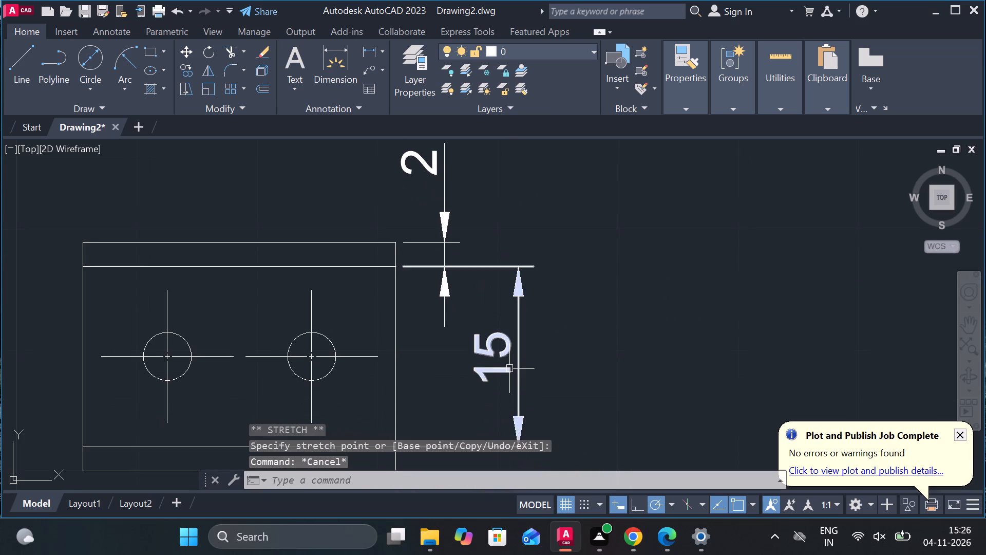
left_click(498, 354)
left_click(516, 269)
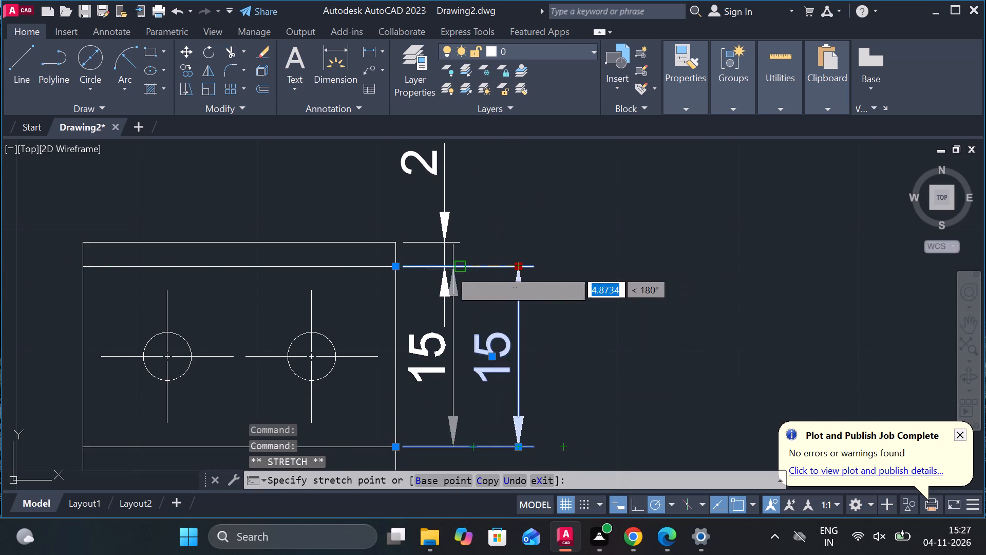
left_click(448, 269)
key("Escape")
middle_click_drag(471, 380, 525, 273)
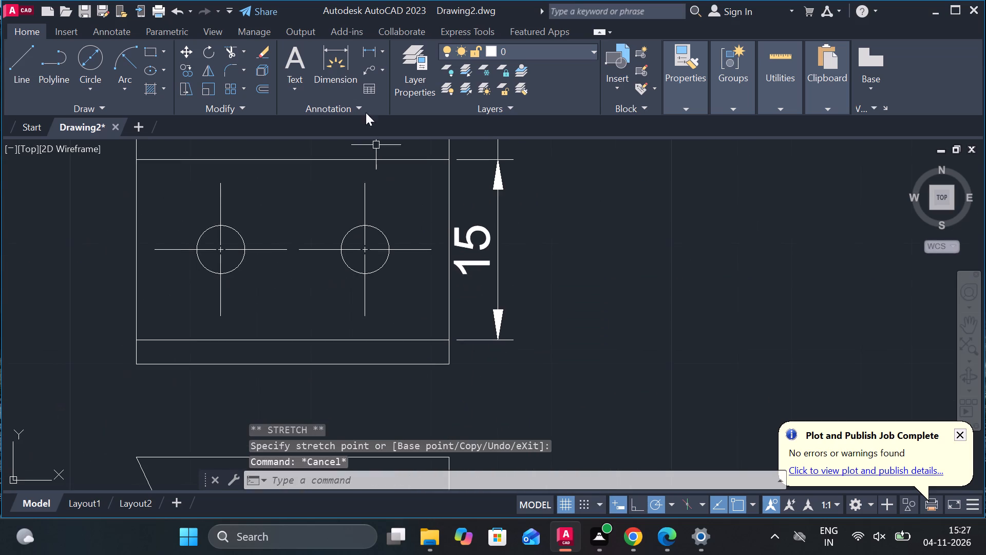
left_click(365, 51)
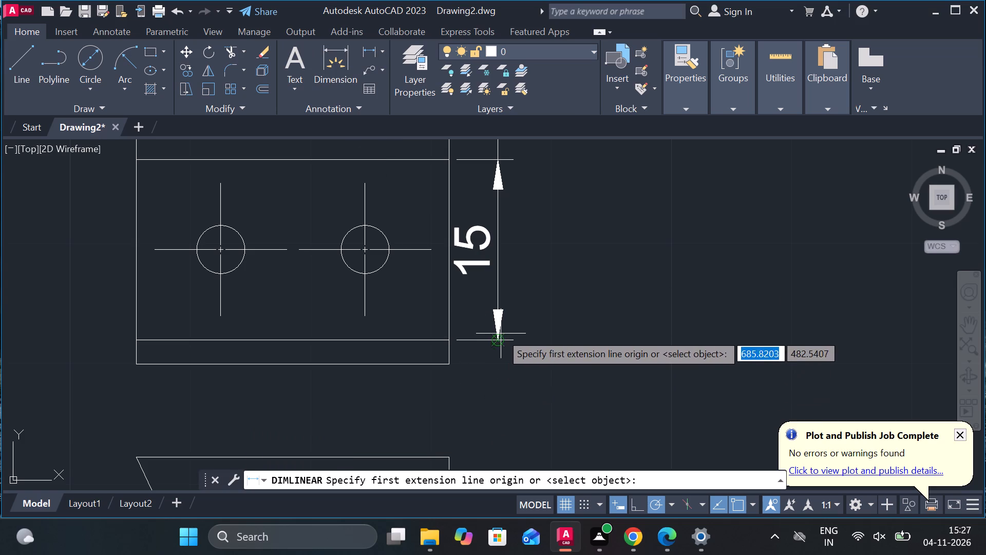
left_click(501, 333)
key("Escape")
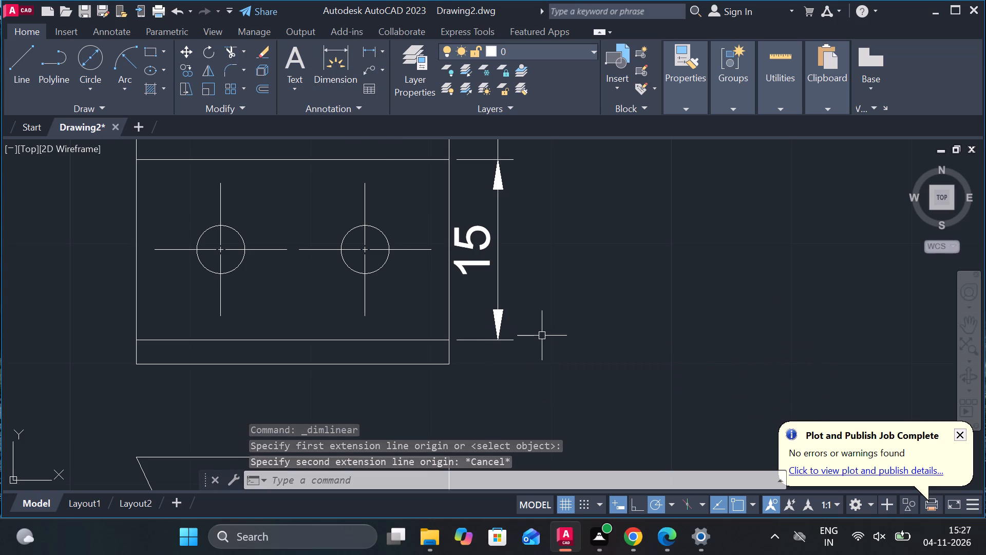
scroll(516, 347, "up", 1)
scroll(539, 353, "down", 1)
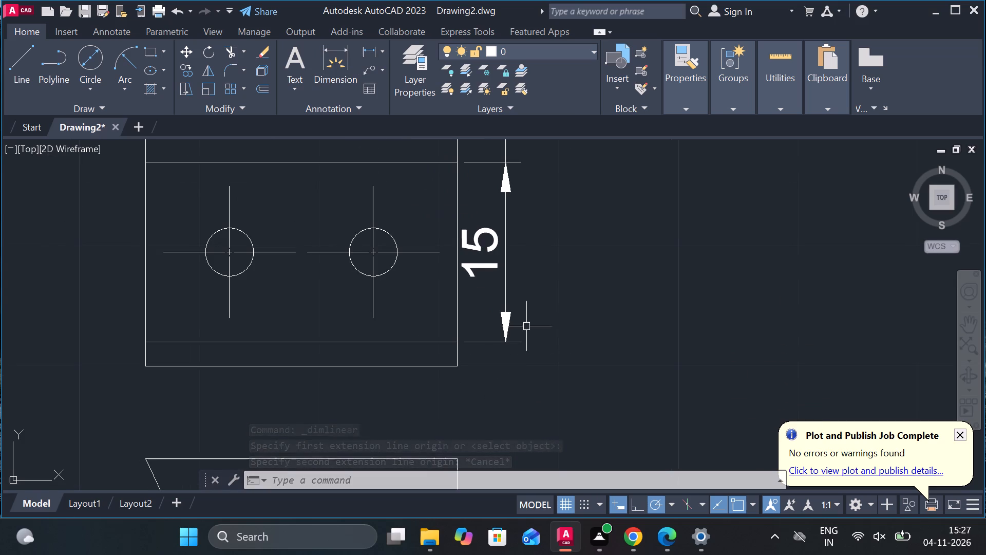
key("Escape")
Dimension the lower edge strip's thickness at the top view's right edge, in line with the inner-width dimension.
left_click(368, 50)
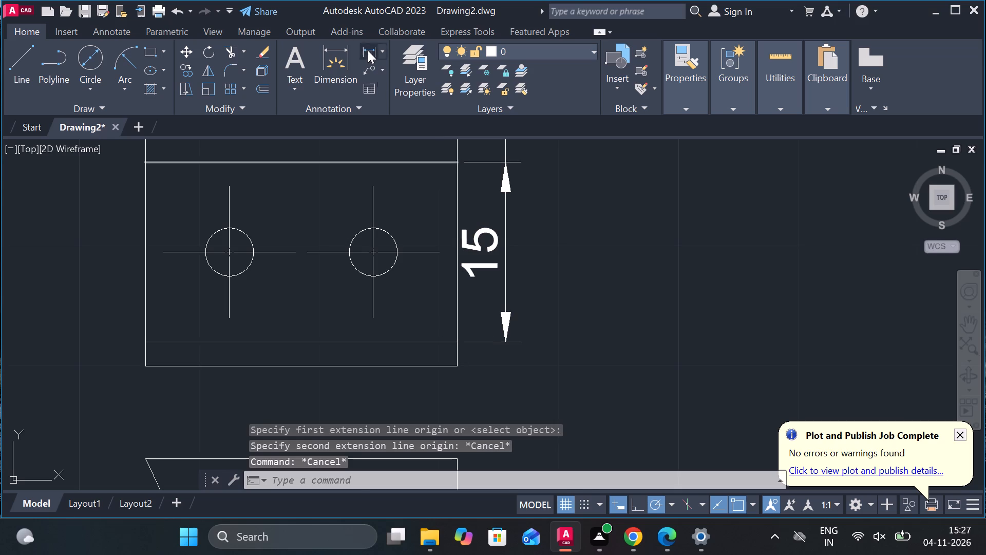
left_click(457, 374)
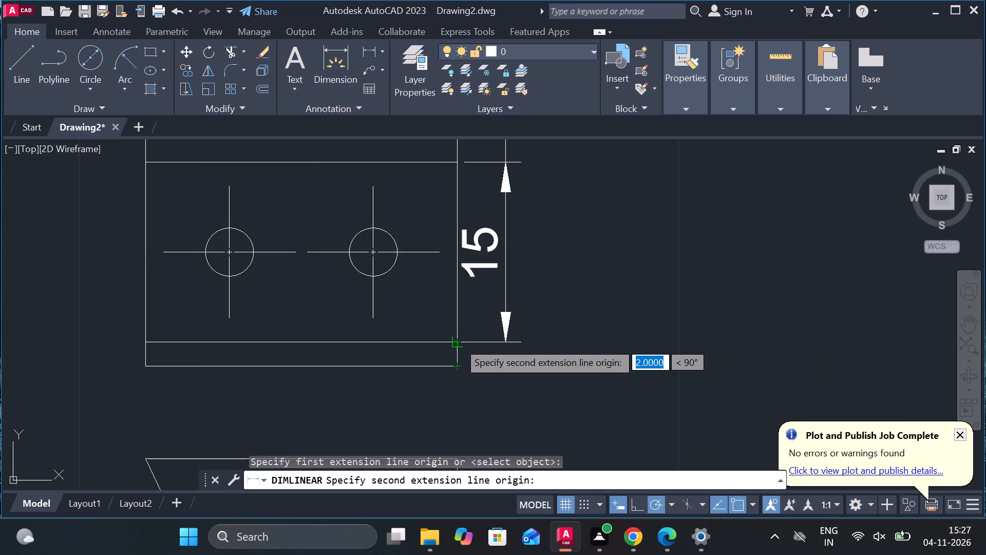
left_click(458, 342)
left_click(501, 342)
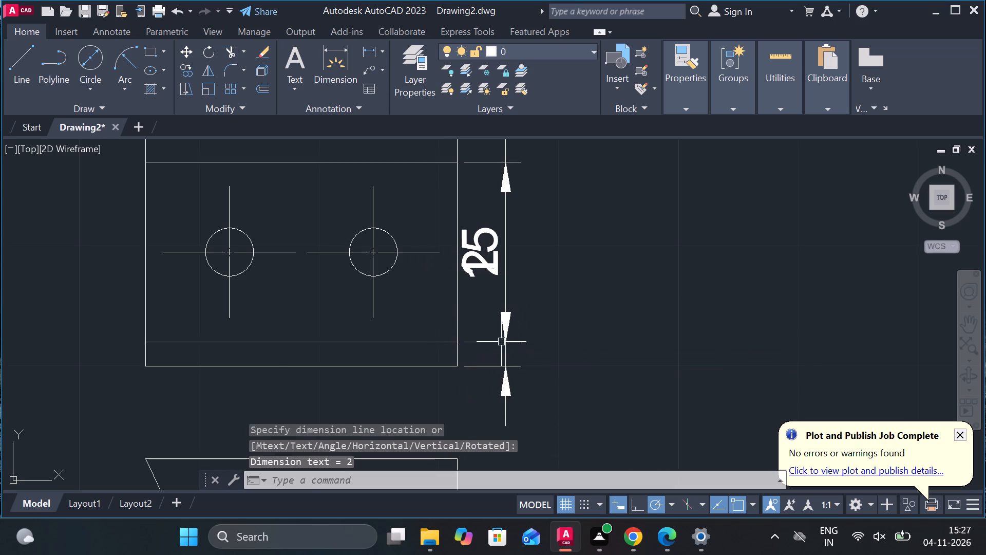
Move the lower strip's dimension text below the top view's bottom edge, clear of the inner-width text.
scroll(501, 342, "down", 1)
left_click(488, 293)
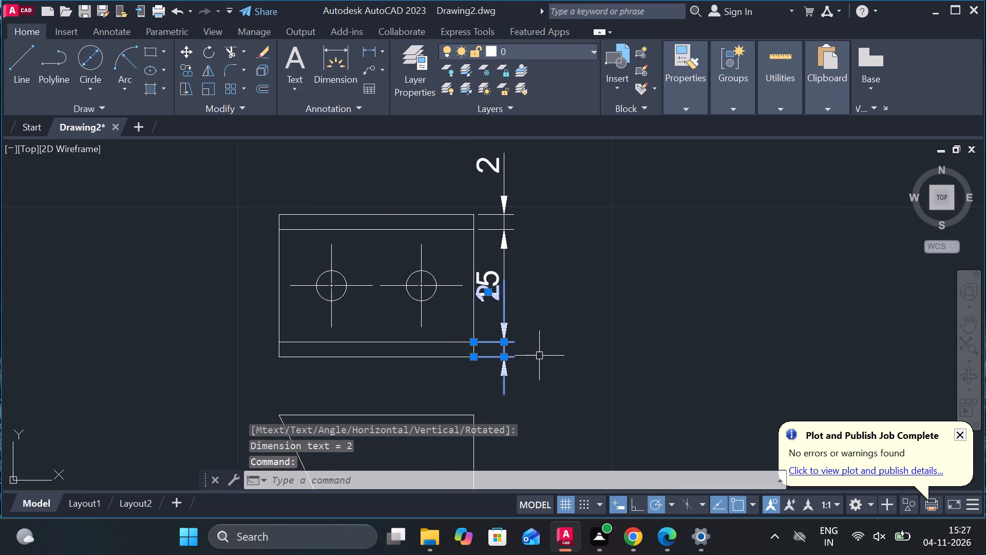
left_click(486, 292)
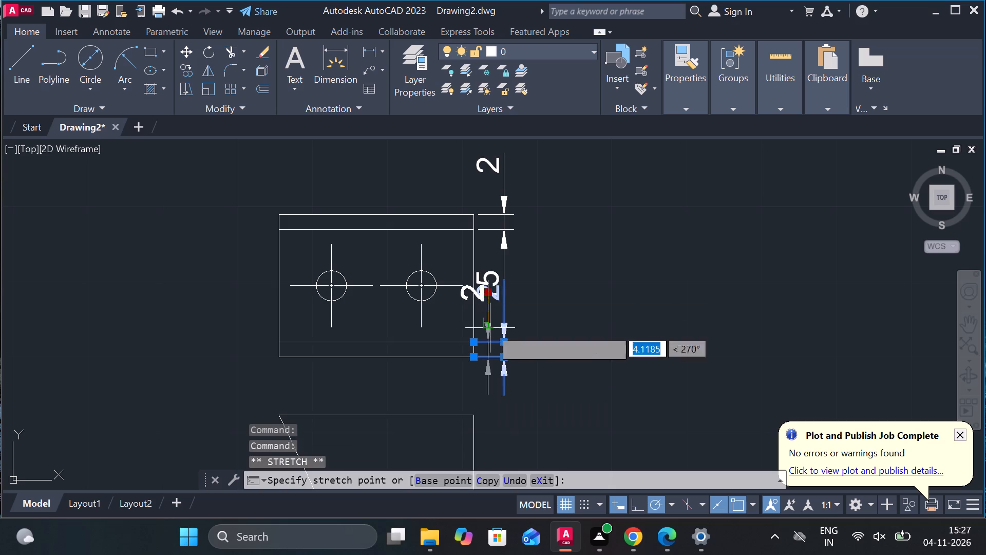
middle_click_drag(497, 355, 502, 317)
scroll(508, 359, "up", 1)
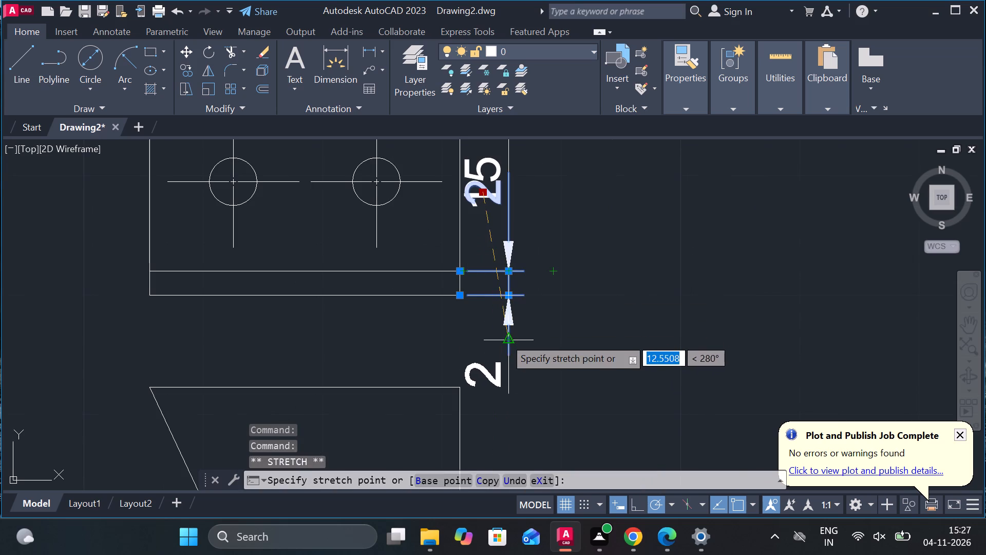
left_click(504, 338)
key("Escape")
Examine the undimensioned assembly parts and the M.6 bolt-and-nut view among the dimensioned part drawings.
scroll(562, 341, "down", 2)
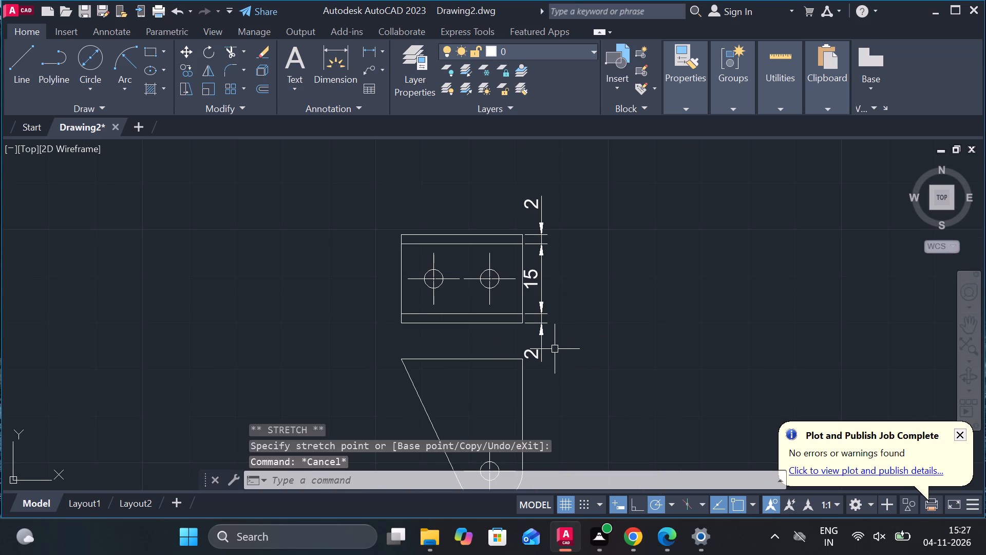
scroll(555, 350, "down", 3)
middle_click_drag(583, 360, 483, 231)
middle_click_drag(477, 208, 477, 203)
scroll(490, 266, "down", 2)
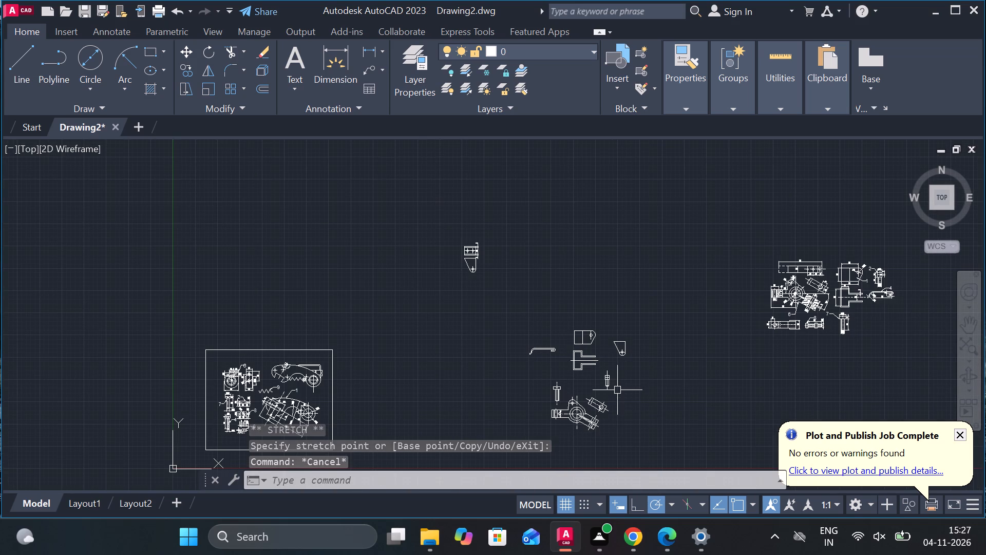
scroll(617, 390, "up", 2)
middle_click_drag(615, 390, 581, 383)
scroll(544, 356, "up", 2)
middle_click_drag(544, 356, 539, 356)
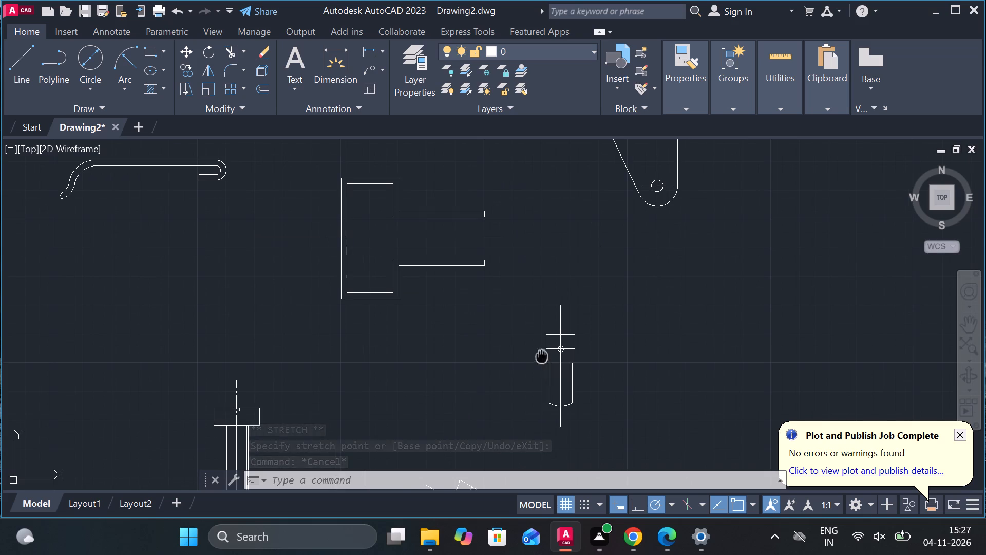
middle_click_drag(539, 356, 434, 345)
scroll(472, 340, "down", 2)
middle_click_drag(698, 290, 334, 377)
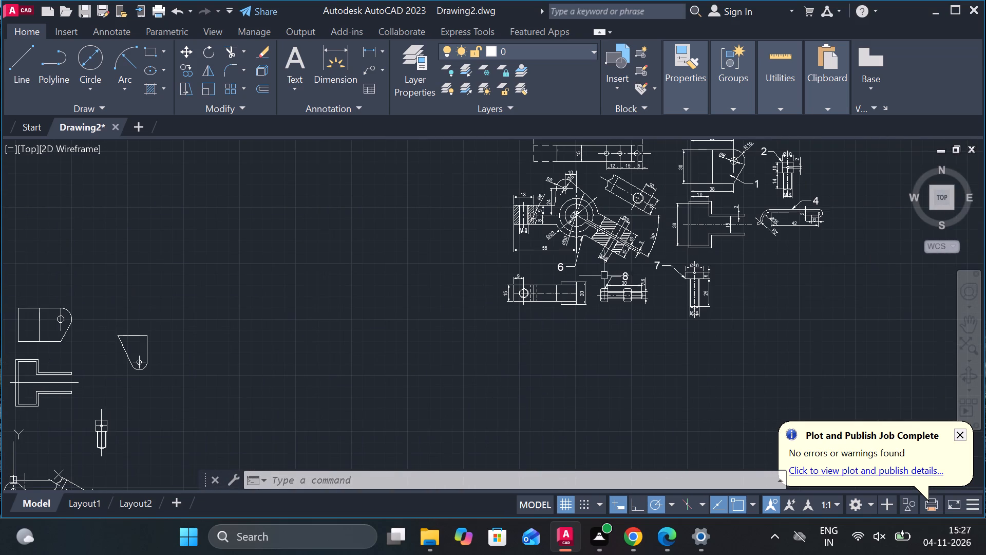
scroll(648, 312, "up", 2)
scroll(609, 279, "up", 2)
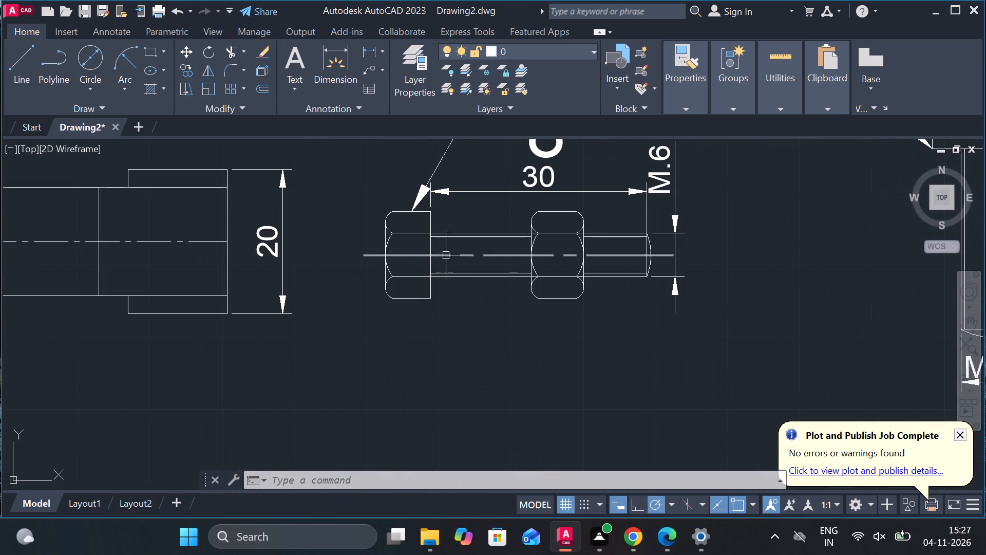
scroll(537, 330, "down", 1)
middle_click_drag(461, 392, 483, 323)
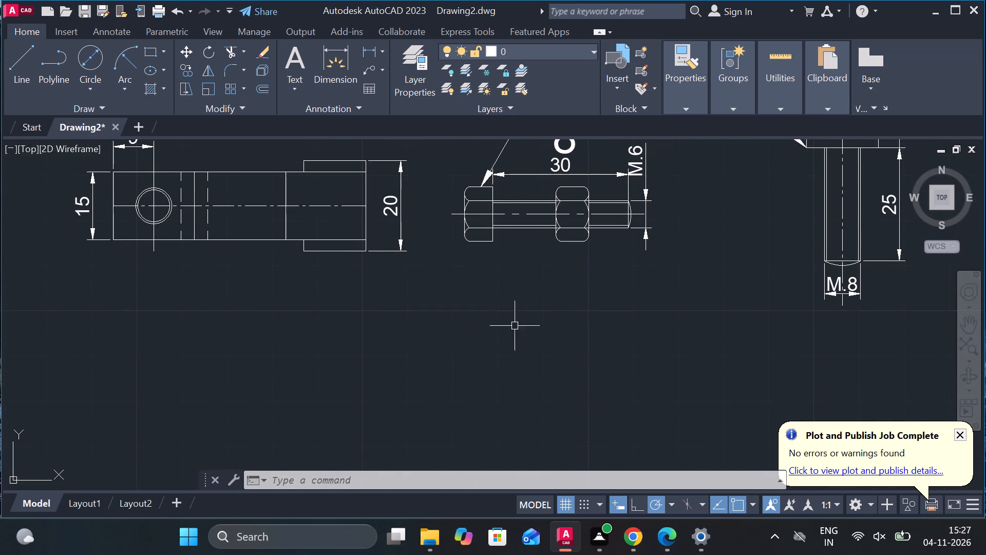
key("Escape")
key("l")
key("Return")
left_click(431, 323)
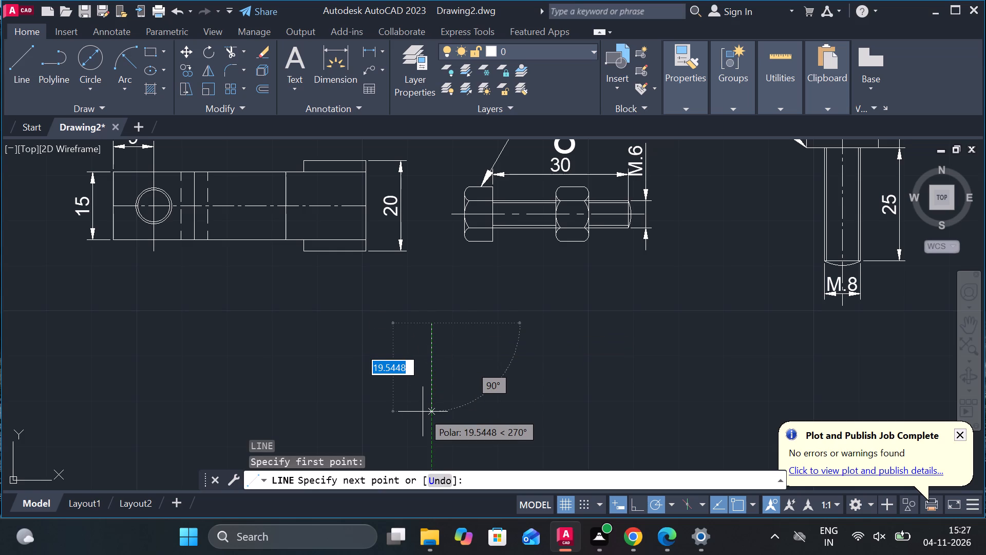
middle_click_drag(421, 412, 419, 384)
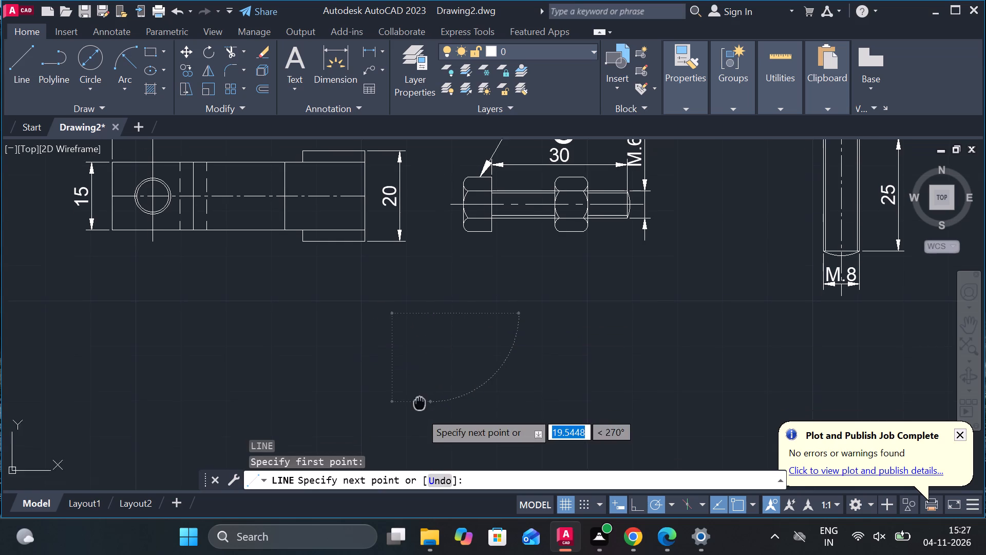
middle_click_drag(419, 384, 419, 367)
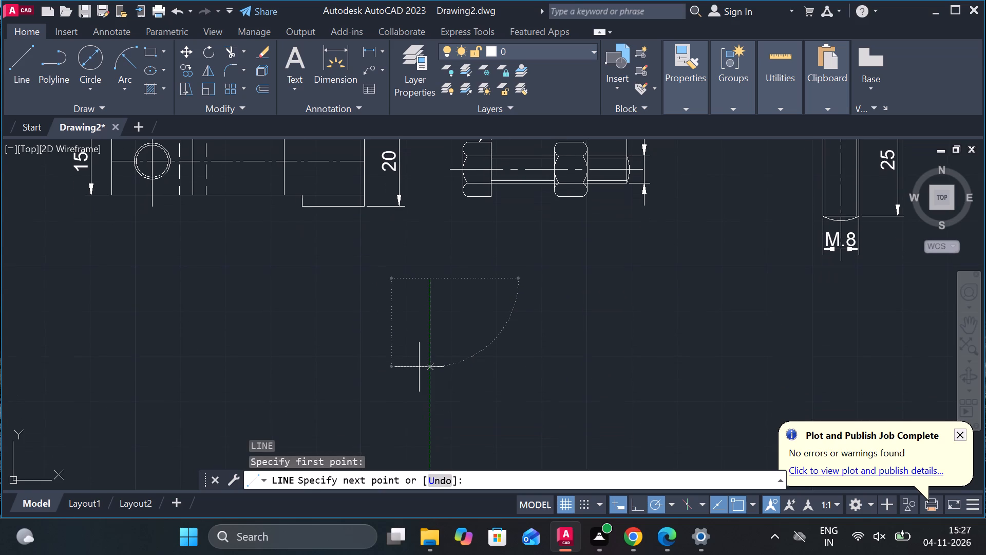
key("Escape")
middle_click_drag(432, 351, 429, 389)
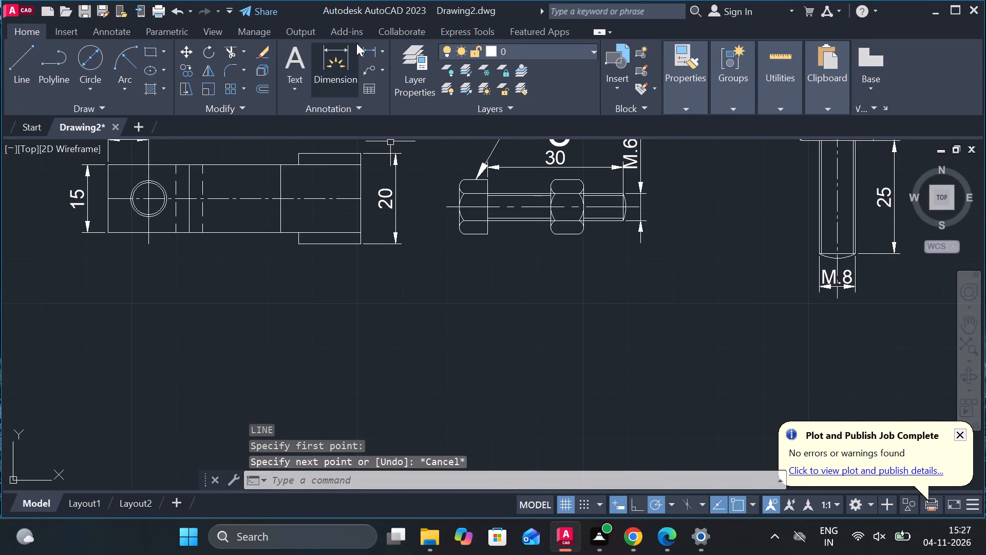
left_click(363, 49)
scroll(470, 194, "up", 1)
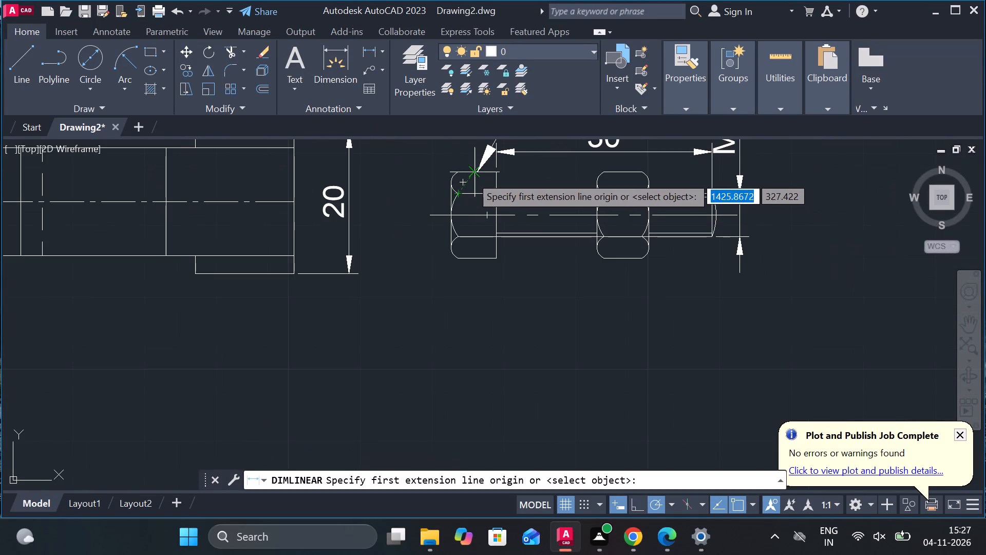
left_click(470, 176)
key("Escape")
Draw a closed rectangle 10 wide and 12 high from lines in the empty area below the M.6 bolt-and-nut view.
middle_click_drag(475, 317, 387, 235)
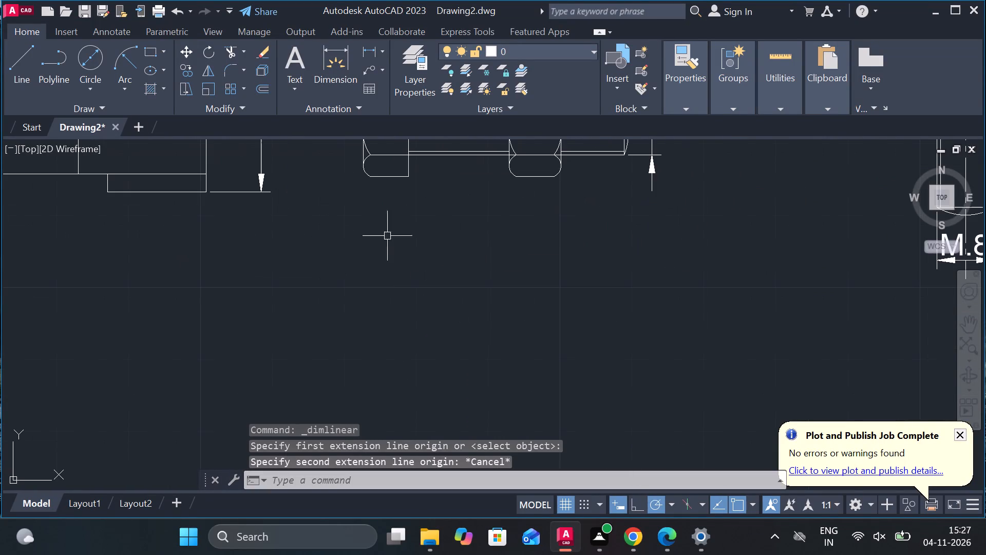
key("l")
key("Return")
left_click(423, 268)
type("12")
key("space")
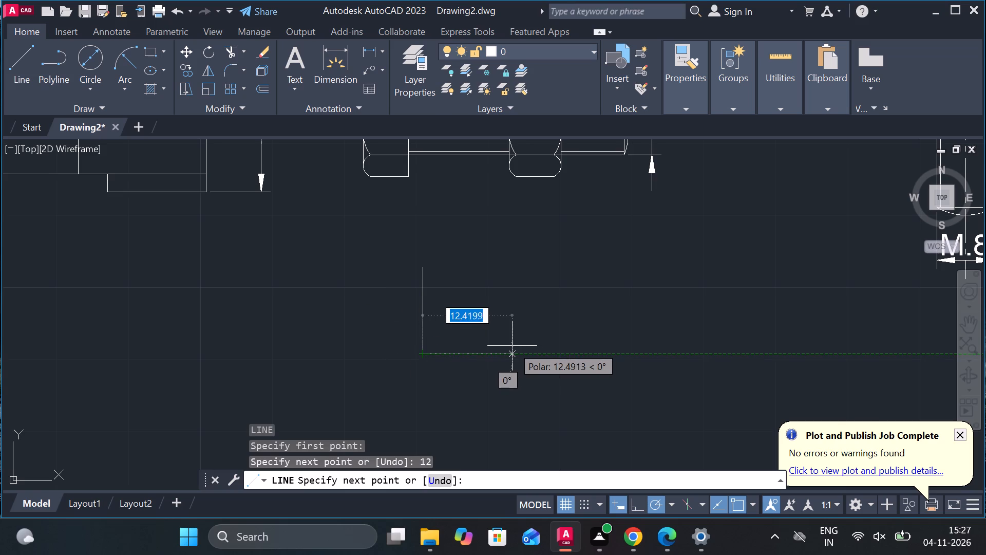
middle_click_drag(488, 356, 489, 417)
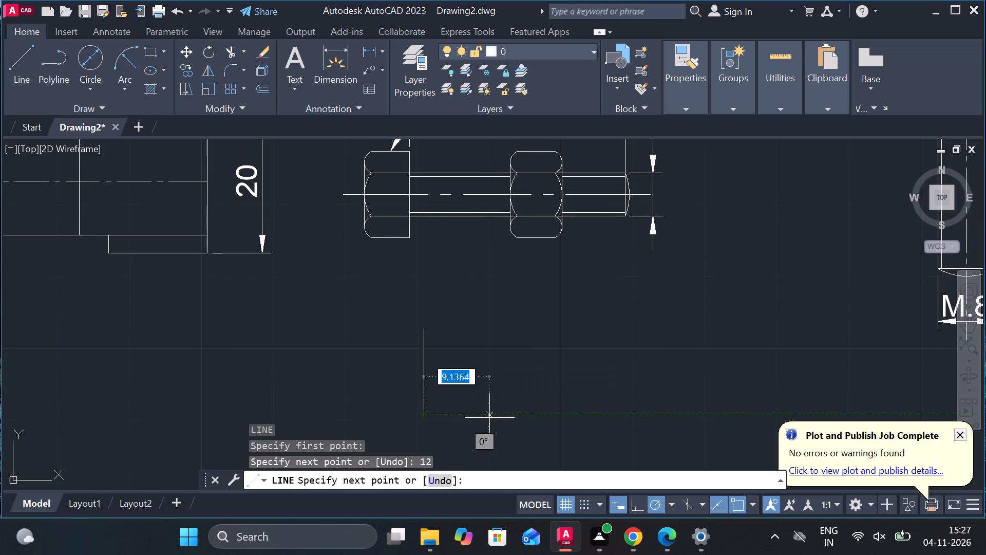
type("10")
key("Return")
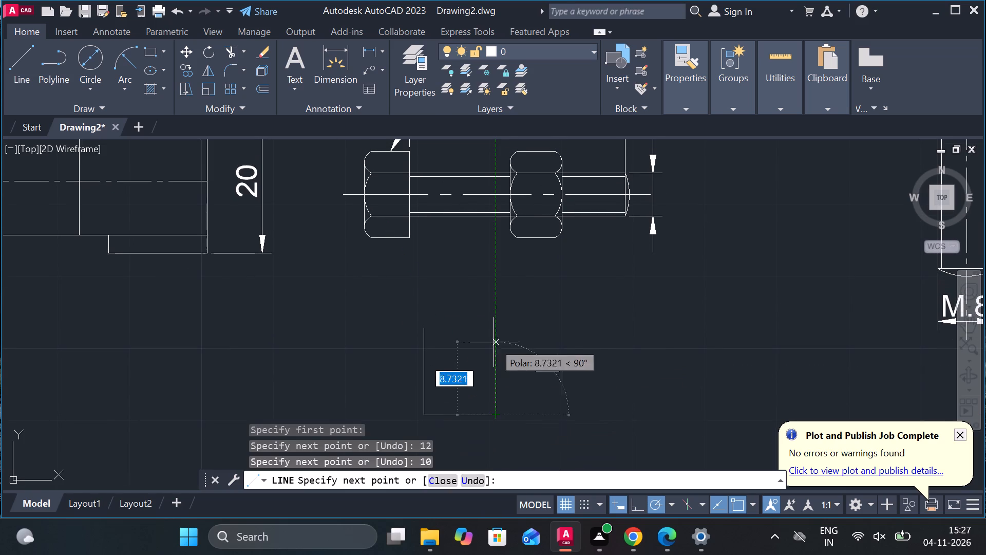
type("12")
key("space")
left_click(427, 326)
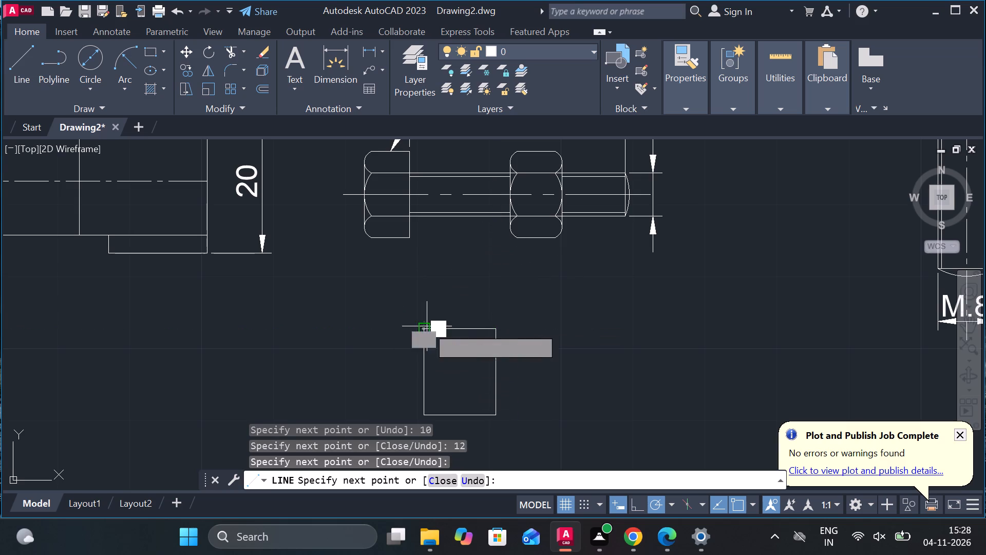
key("Escape")
Draw a horizontal line across the new rectangle between the midpoints of its two vertical edges.
middle_click_drag(470, 358, 465, 353)
scroll(468, 358, "up", 1)
key("l")
key("Return")
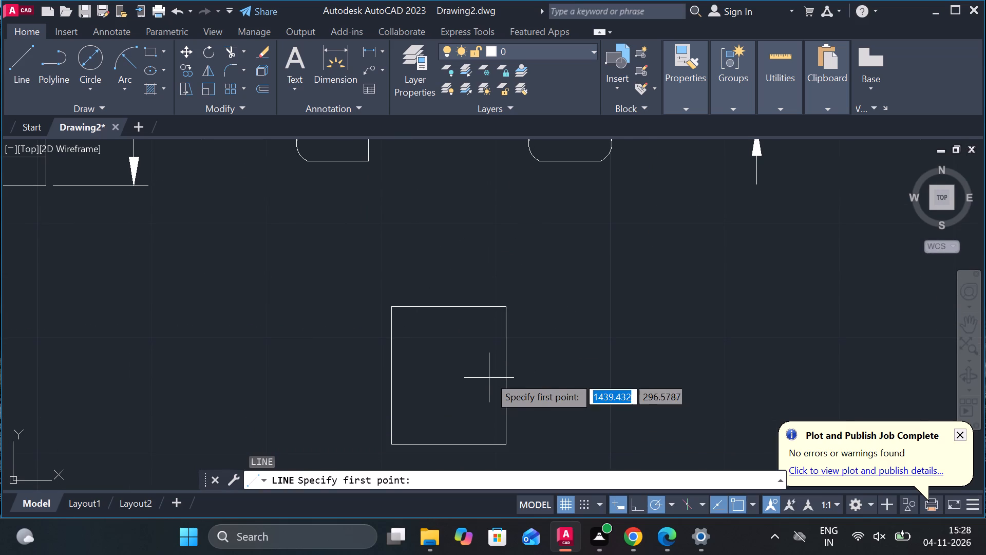
left_click(394, 373)
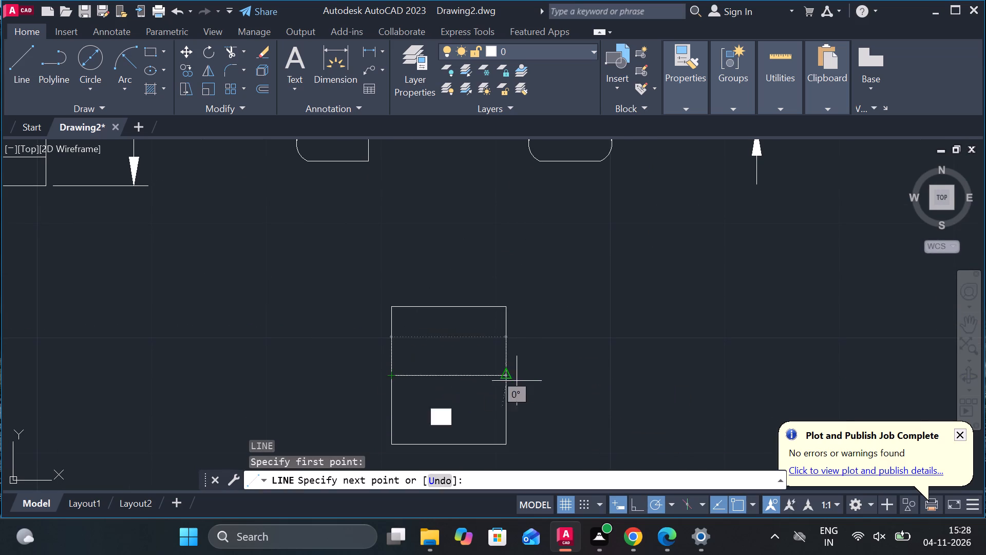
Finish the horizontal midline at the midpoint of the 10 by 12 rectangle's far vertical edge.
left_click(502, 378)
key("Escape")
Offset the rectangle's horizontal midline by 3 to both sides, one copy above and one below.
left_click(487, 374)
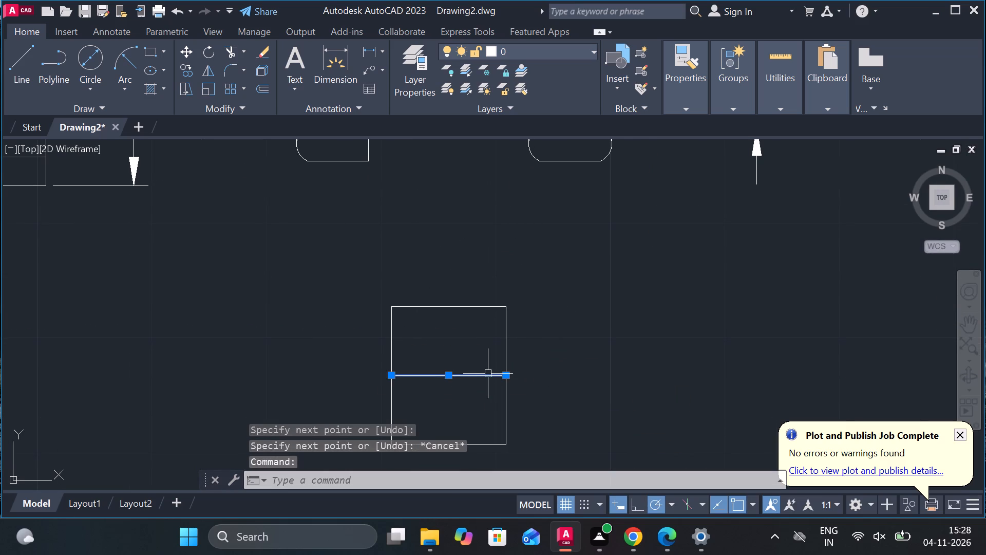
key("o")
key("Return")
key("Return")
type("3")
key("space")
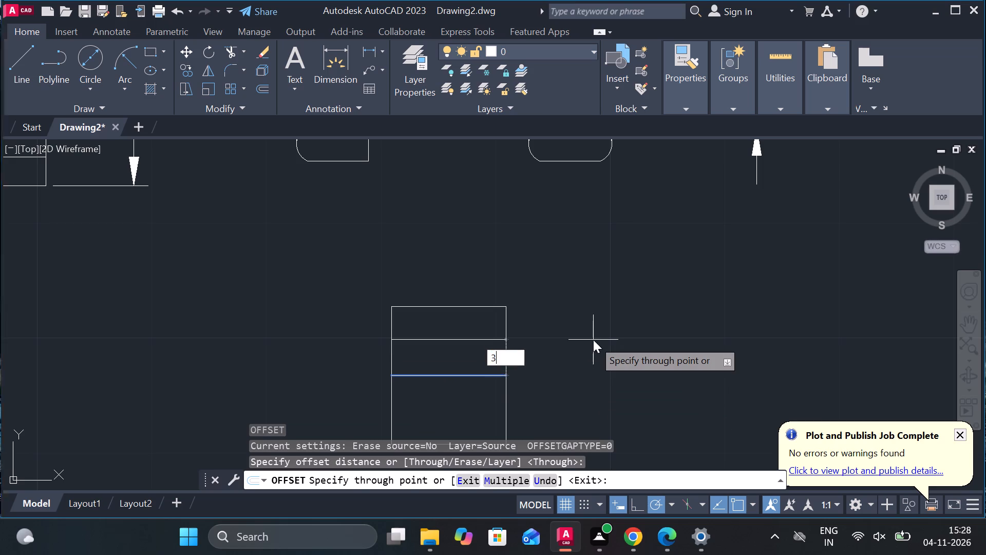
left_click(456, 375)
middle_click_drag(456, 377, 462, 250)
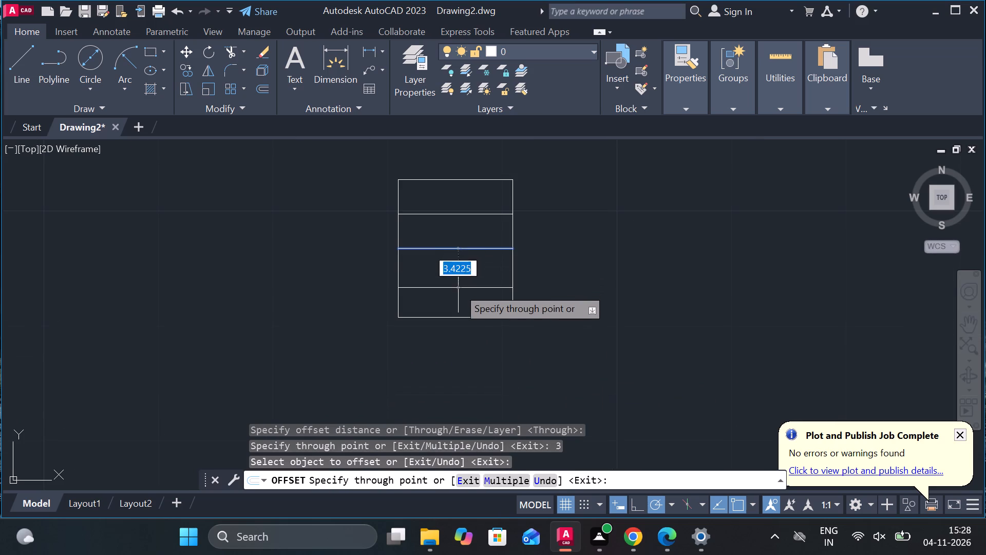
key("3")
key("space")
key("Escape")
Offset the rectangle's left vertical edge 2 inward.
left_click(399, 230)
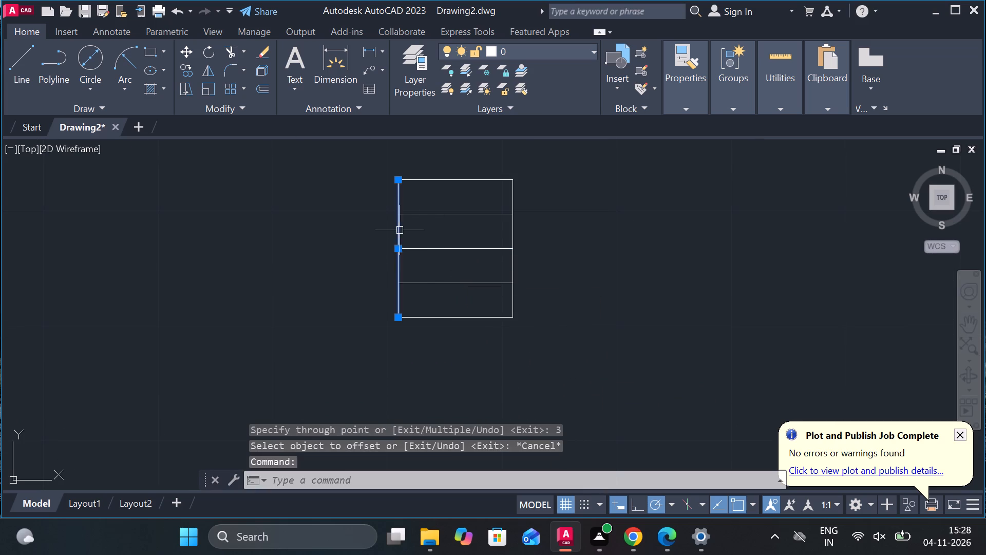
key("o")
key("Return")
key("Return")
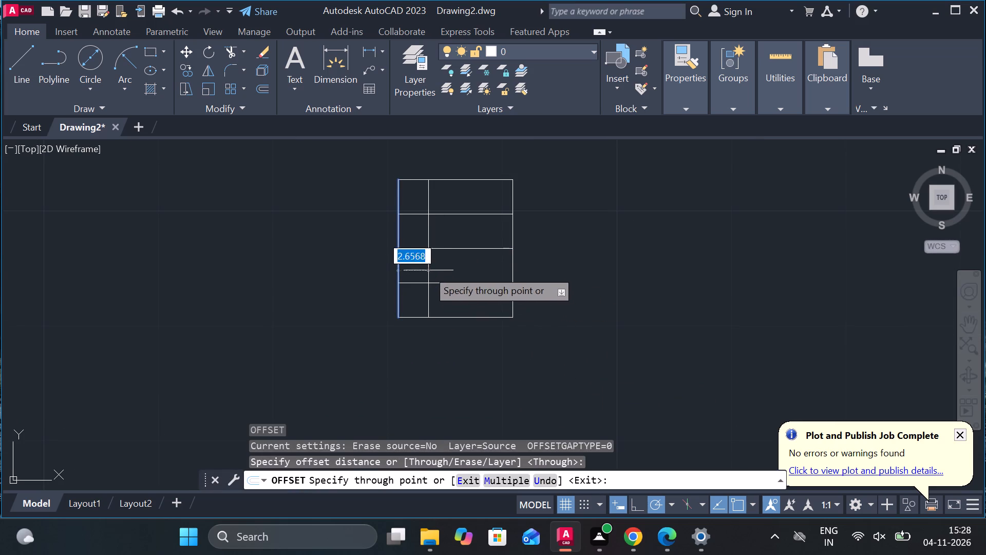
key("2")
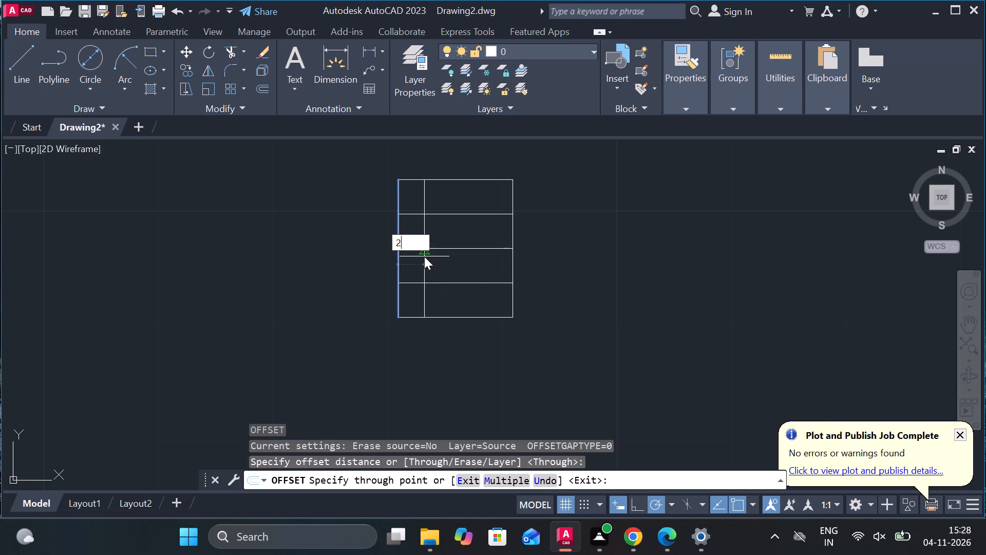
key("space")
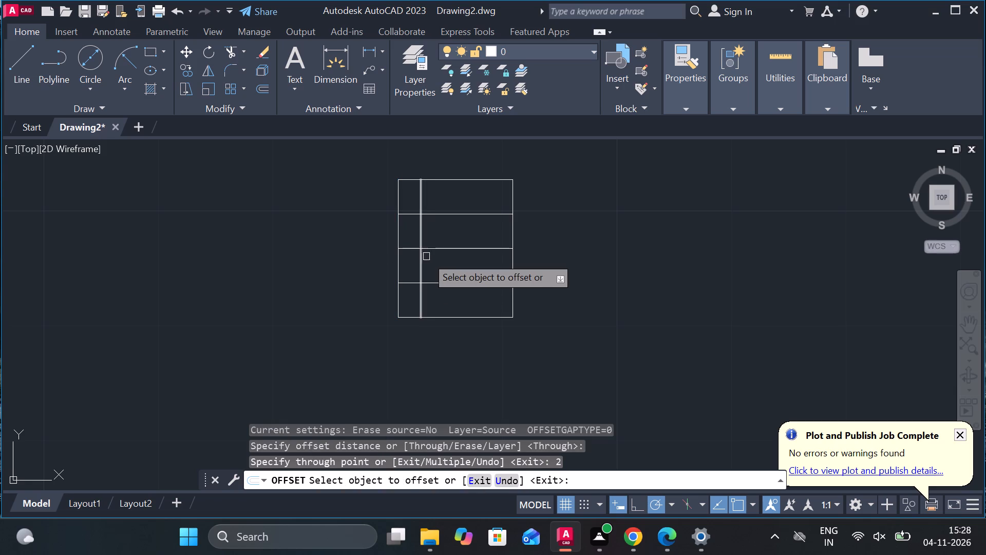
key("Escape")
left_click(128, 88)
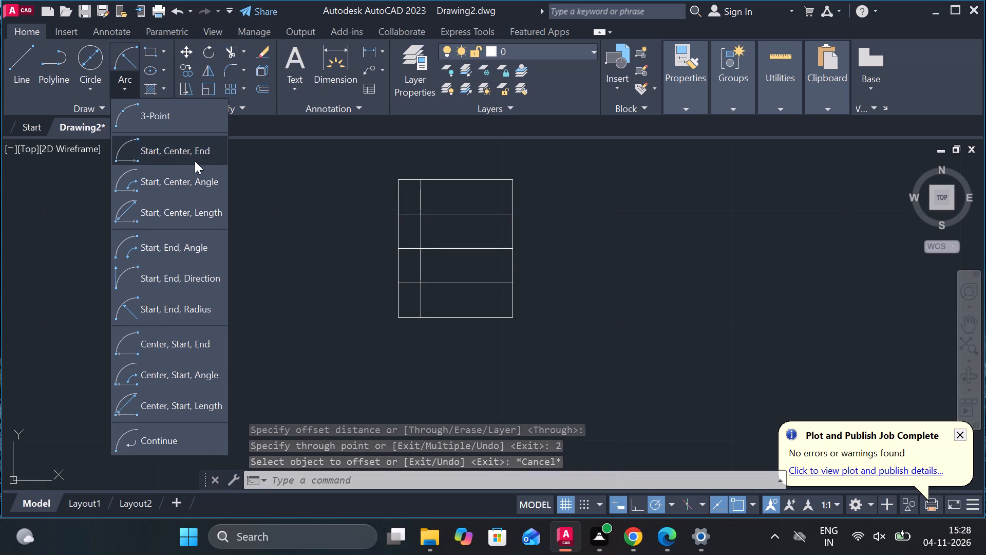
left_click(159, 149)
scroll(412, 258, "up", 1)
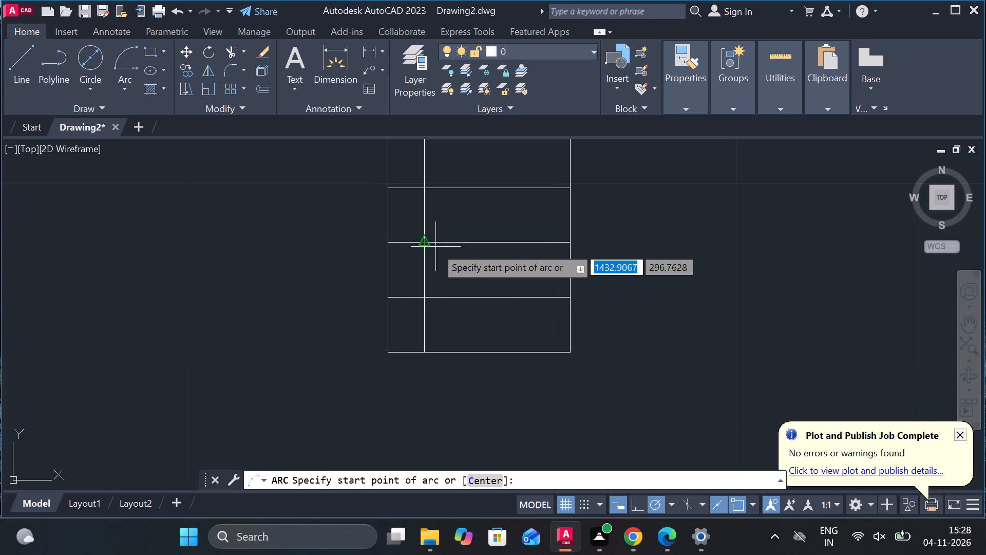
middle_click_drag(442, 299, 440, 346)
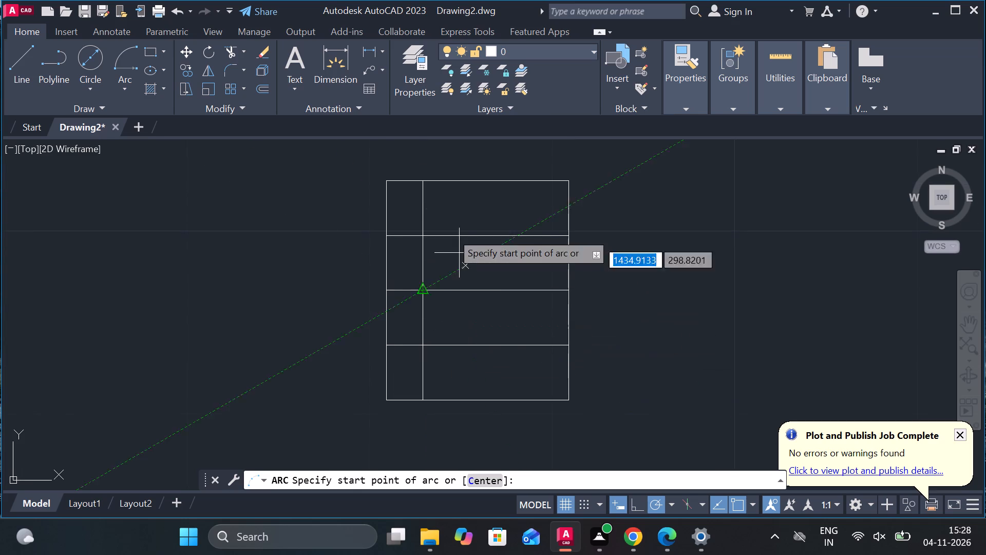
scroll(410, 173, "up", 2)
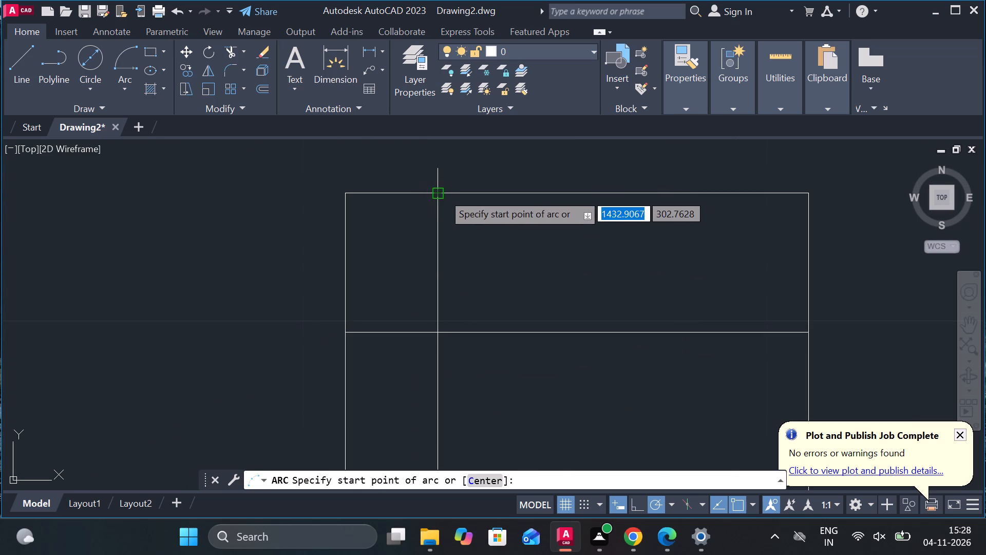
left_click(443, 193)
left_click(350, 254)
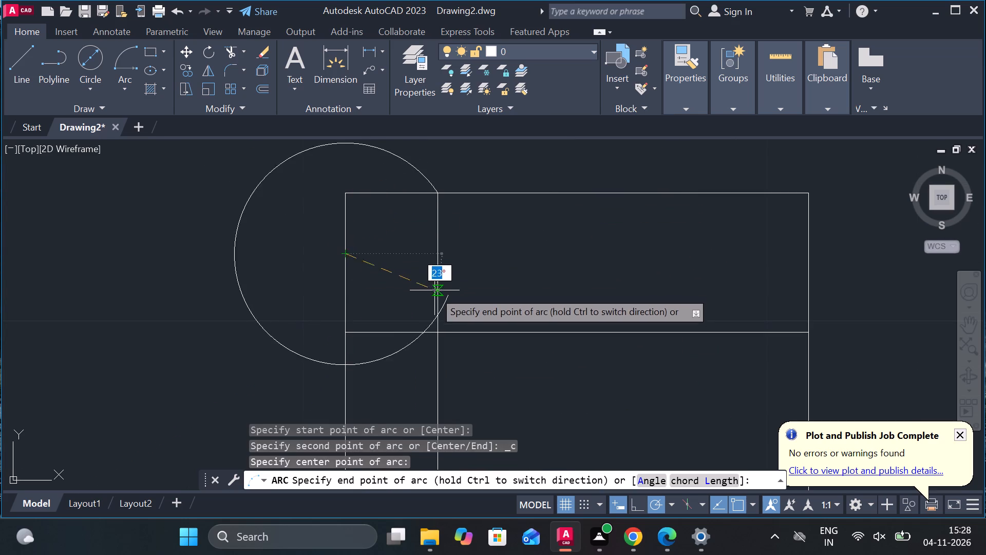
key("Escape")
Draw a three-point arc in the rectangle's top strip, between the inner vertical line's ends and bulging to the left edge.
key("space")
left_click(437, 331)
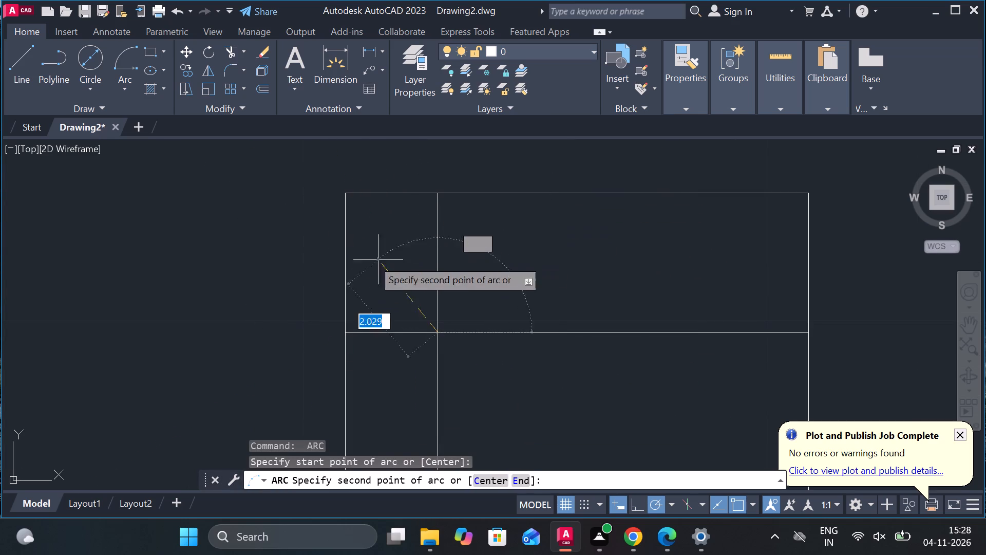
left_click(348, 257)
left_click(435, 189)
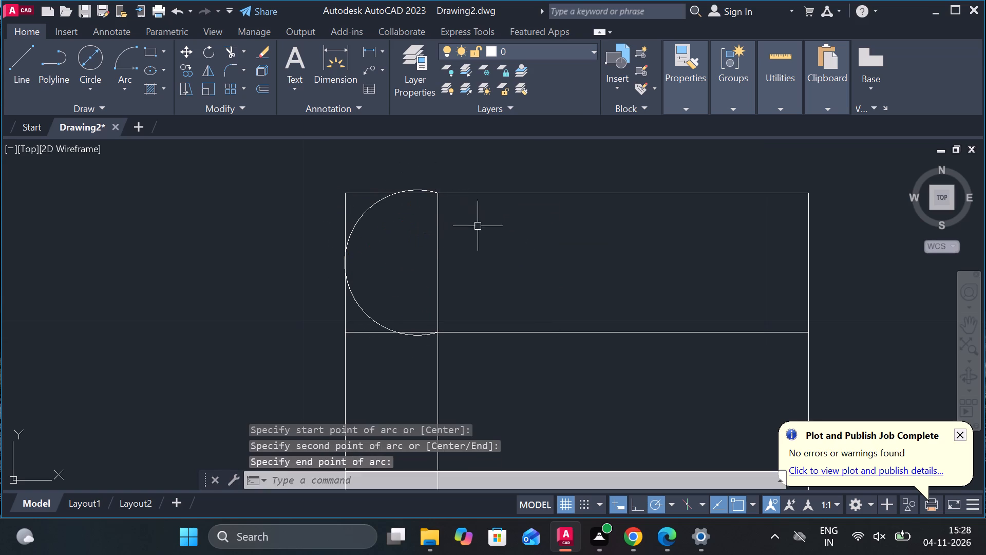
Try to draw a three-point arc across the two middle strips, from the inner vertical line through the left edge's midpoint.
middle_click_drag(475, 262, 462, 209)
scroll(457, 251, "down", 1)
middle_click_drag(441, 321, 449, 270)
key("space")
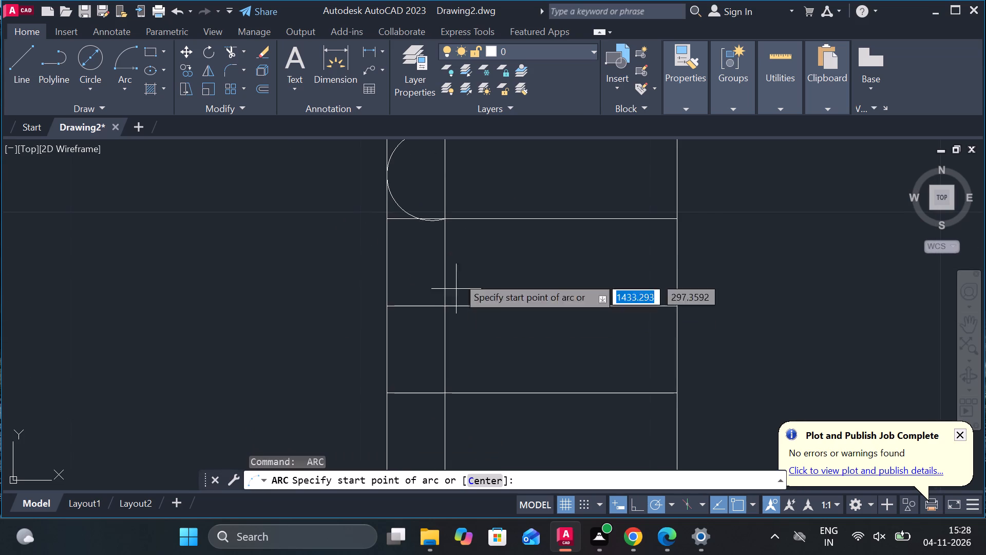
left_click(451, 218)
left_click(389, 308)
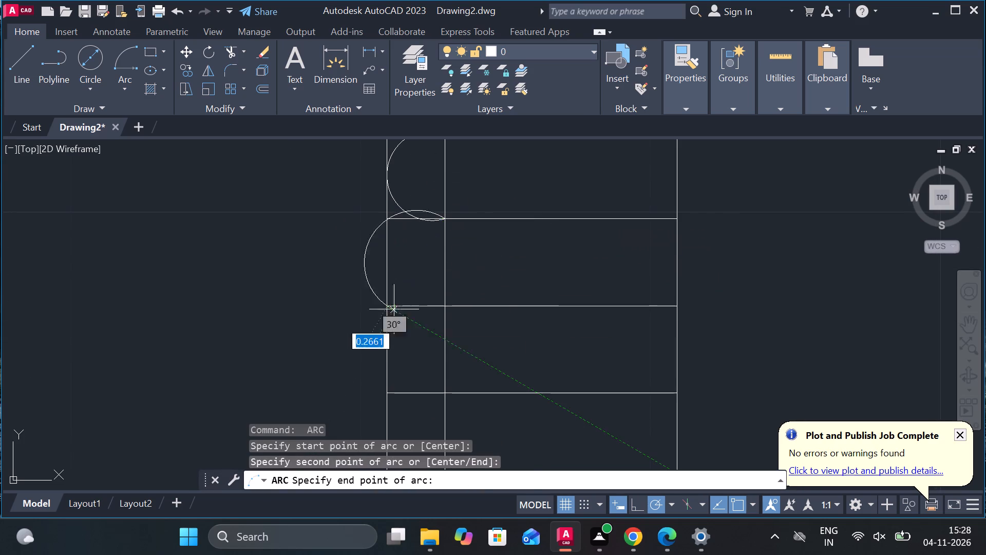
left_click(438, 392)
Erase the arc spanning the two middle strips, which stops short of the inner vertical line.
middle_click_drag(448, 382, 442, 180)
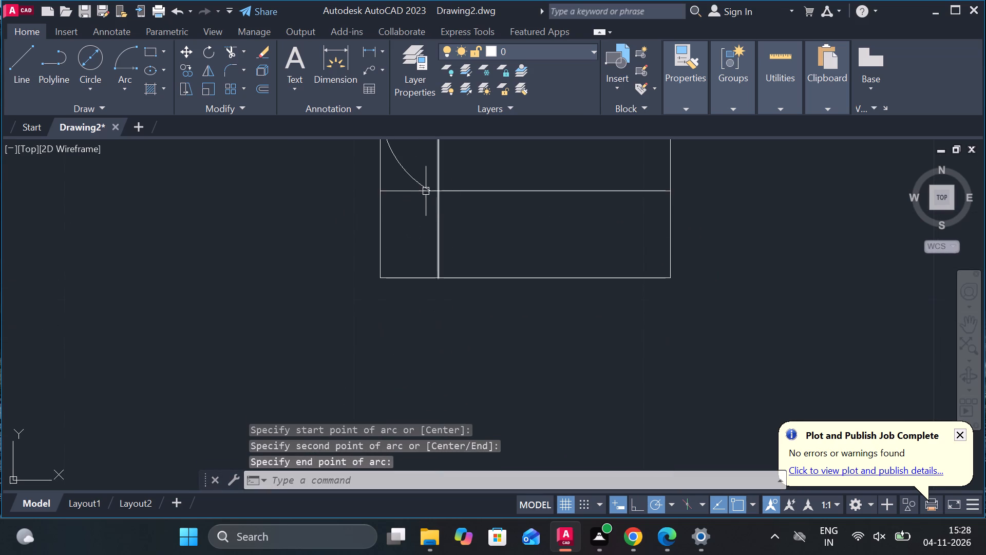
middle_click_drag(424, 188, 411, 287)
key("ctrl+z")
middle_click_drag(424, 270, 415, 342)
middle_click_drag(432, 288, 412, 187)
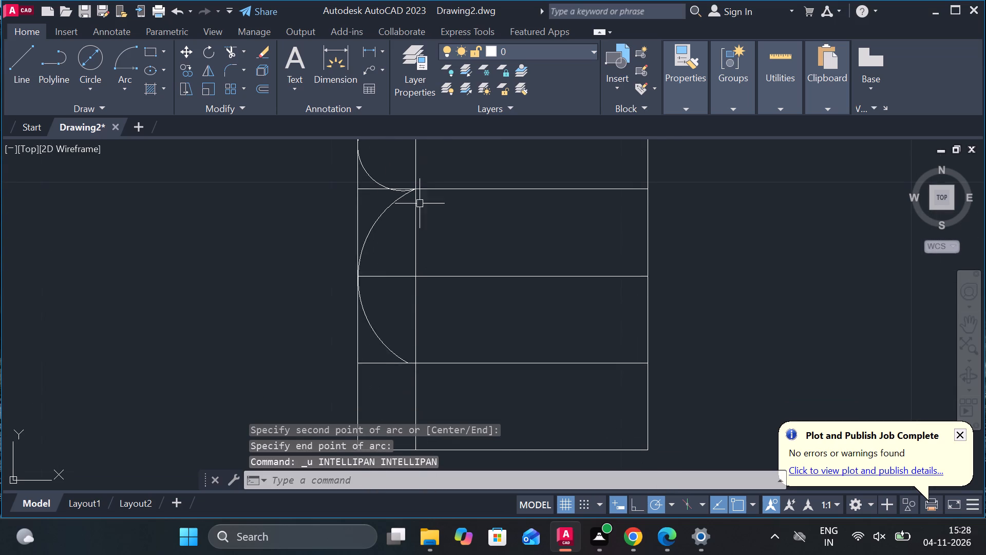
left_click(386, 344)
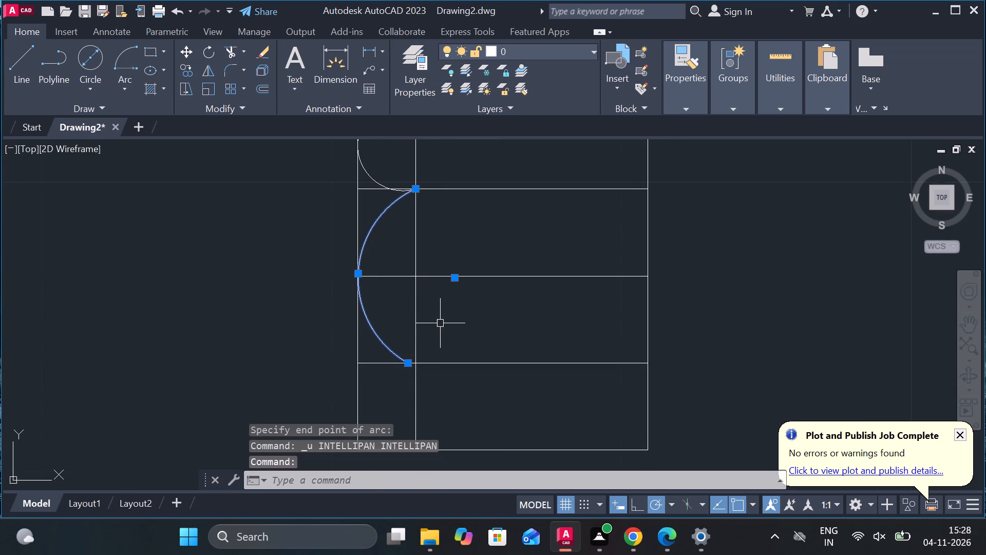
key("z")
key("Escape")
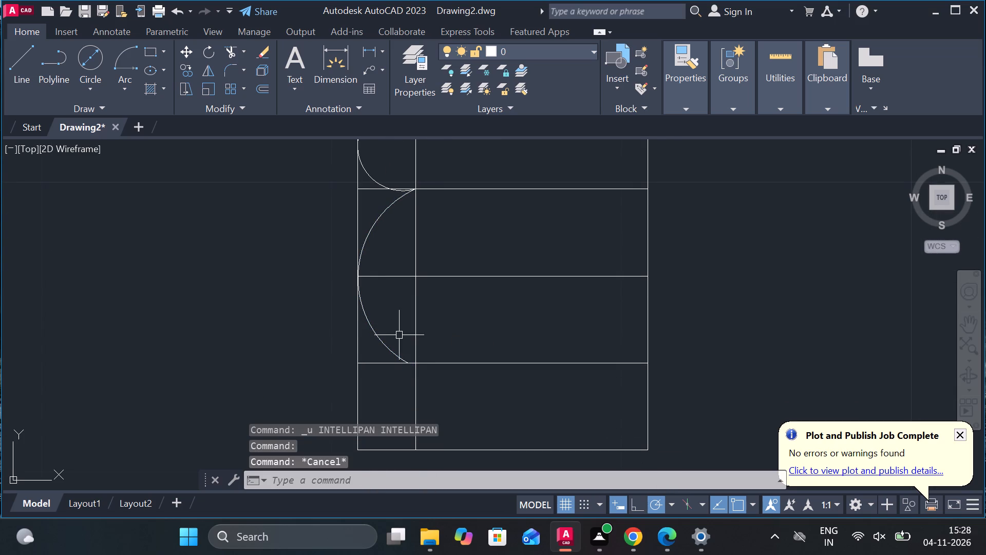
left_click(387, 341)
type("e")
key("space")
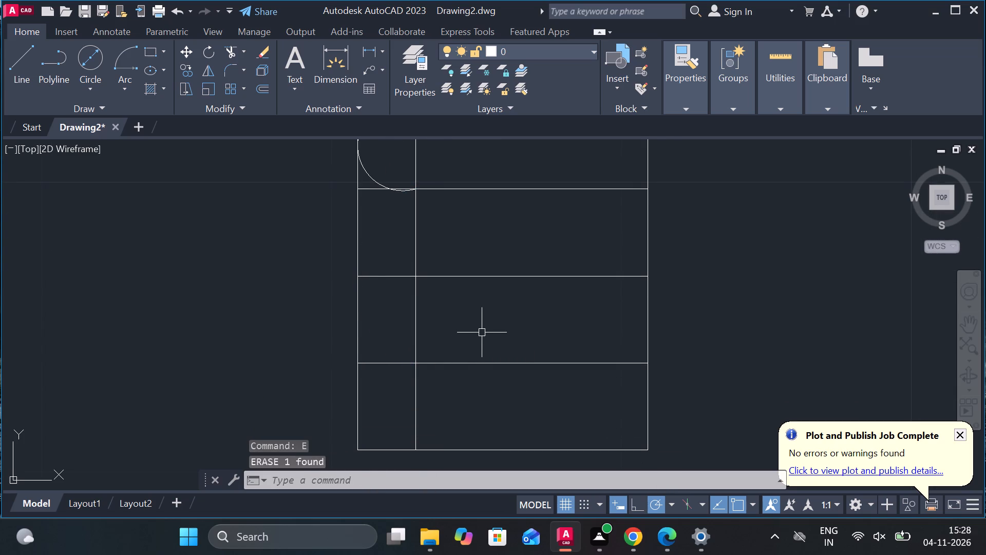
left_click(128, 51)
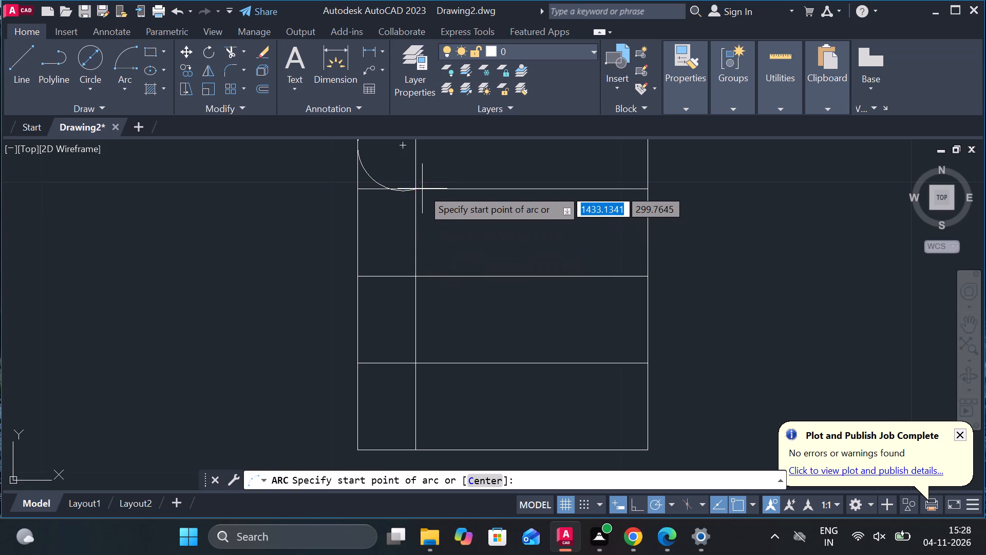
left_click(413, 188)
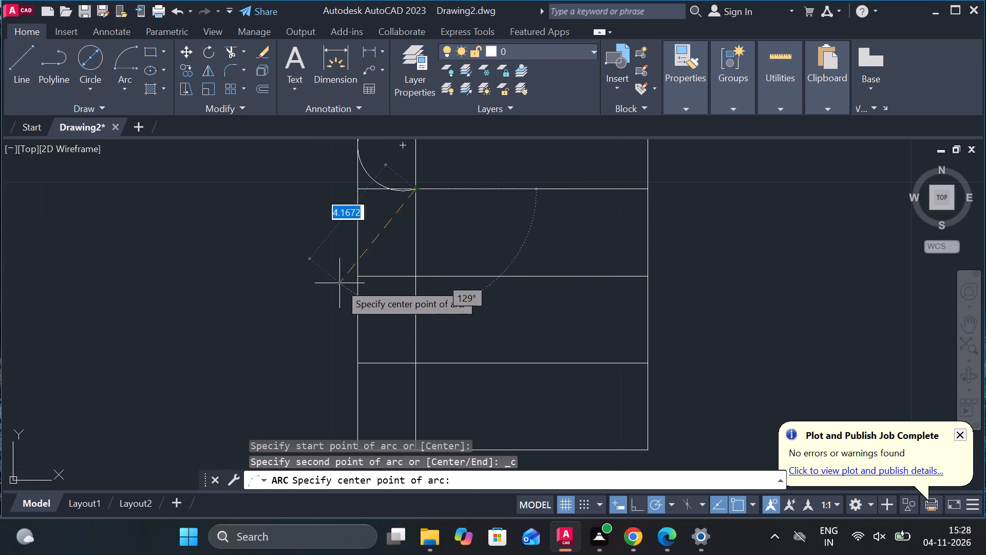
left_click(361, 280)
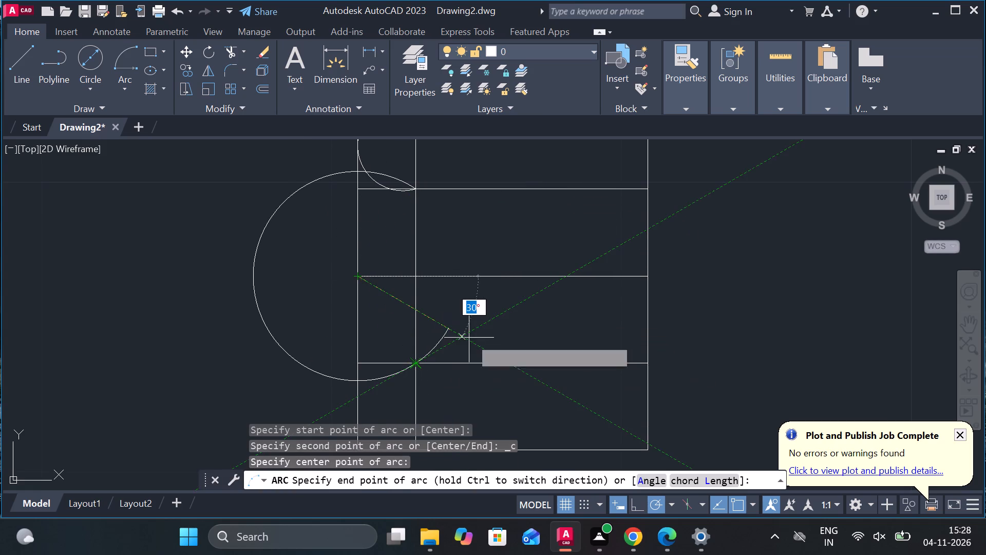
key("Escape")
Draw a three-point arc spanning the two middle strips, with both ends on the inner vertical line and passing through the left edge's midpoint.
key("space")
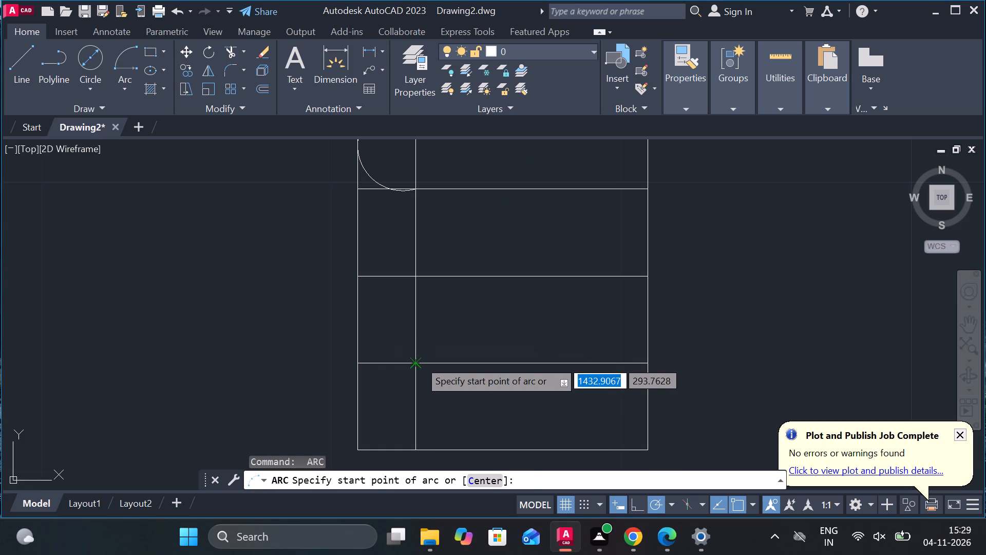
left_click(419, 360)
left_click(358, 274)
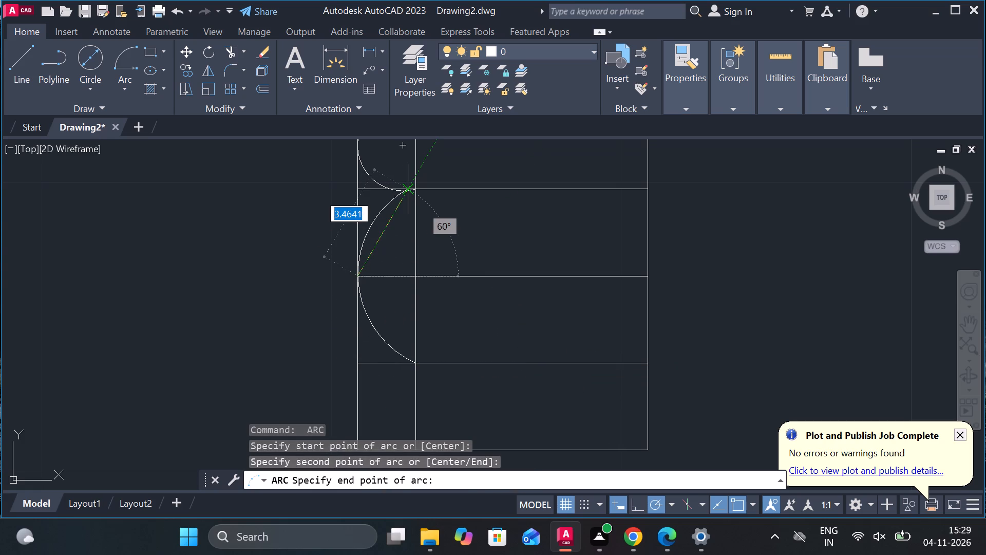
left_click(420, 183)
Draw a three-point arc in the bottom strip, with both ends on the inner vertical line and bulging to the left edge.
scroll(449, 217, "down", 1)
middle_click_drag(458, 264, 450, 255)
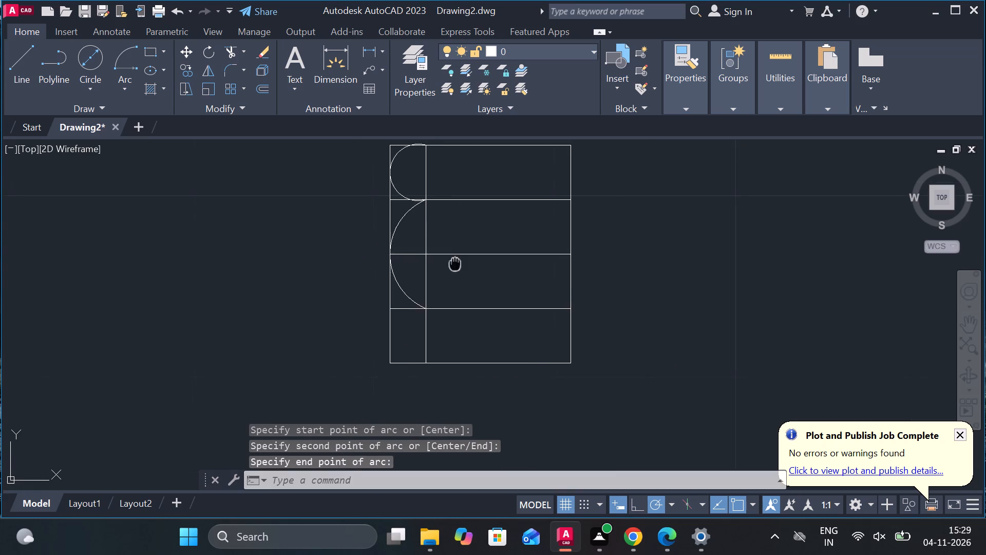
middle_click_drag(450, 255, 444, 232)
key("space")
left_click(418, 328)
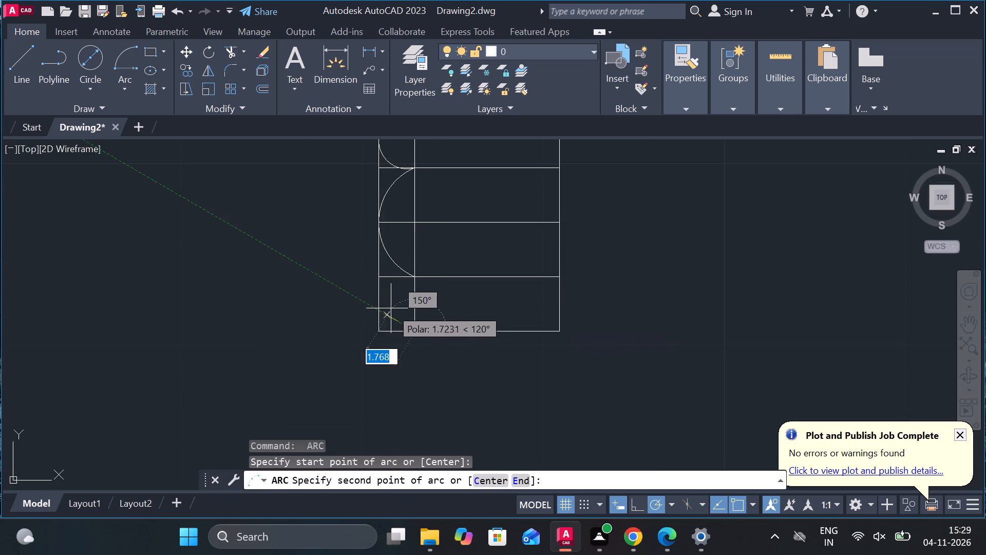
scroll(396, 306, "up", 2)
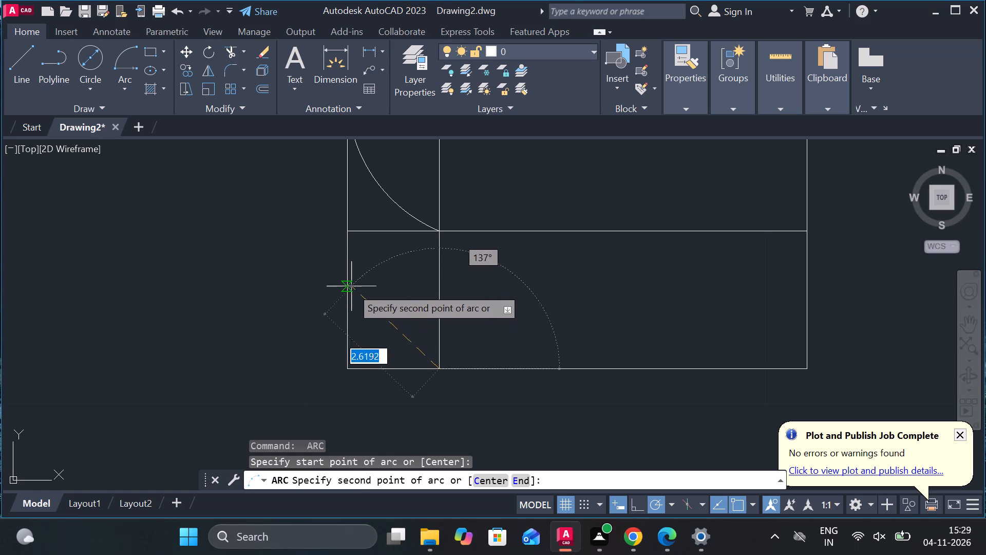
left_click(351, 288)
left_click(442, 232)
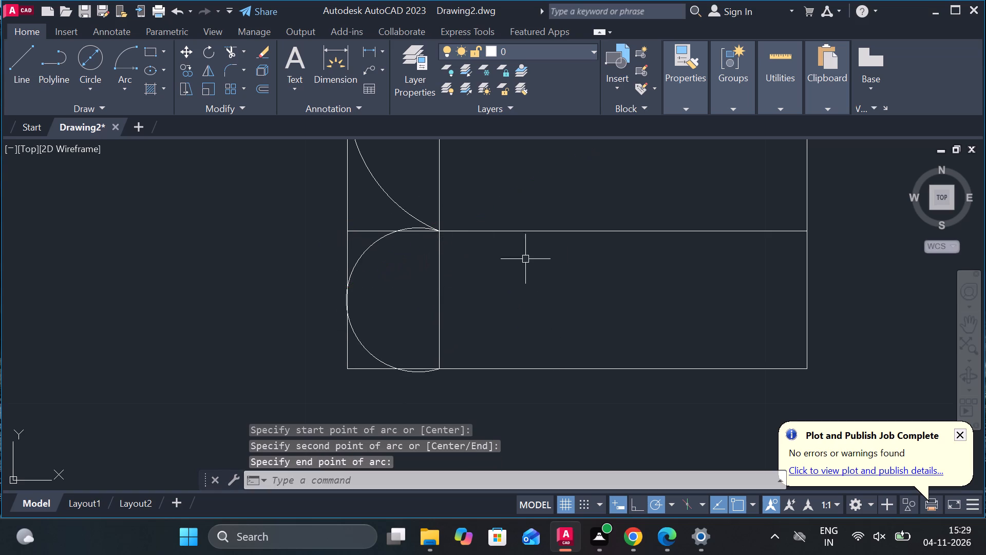
Erase the whole 10 by 12 rectangle view, including its inner lines and arcs.
scroll(564, 274, "down", 2)
middle_click_drag(572, 307, 472, 406)
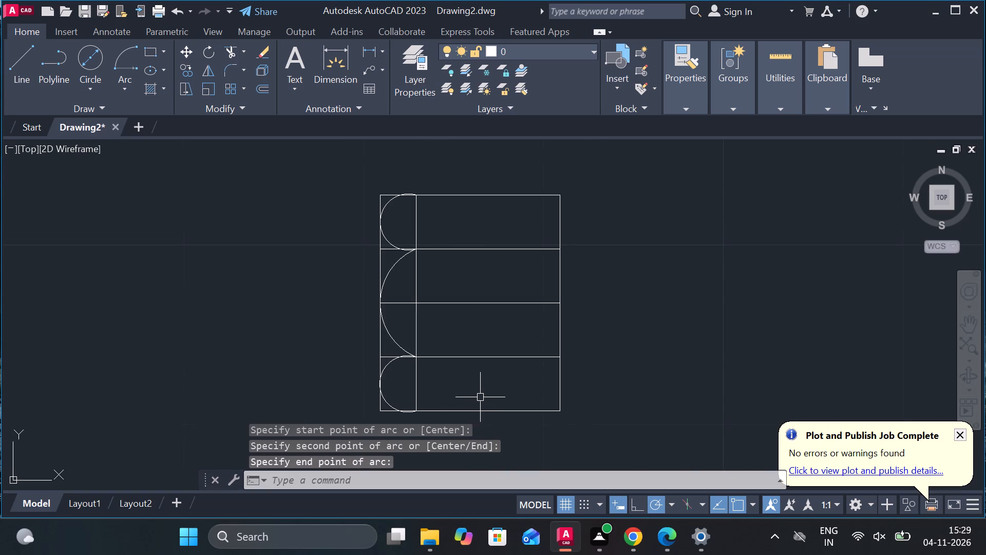
middle_click_drag(480, 390, 522, 305)
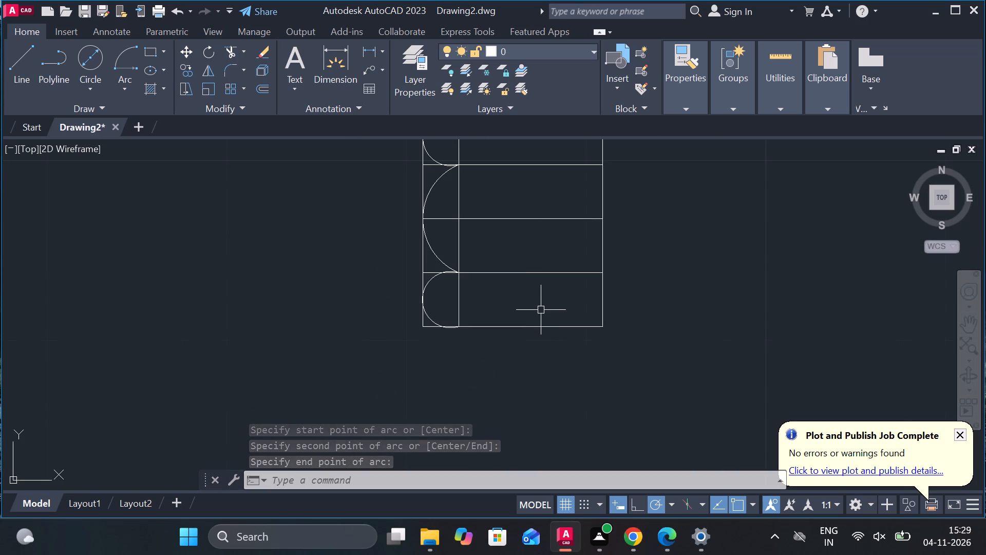
scroll(477, 290, "down", 2)
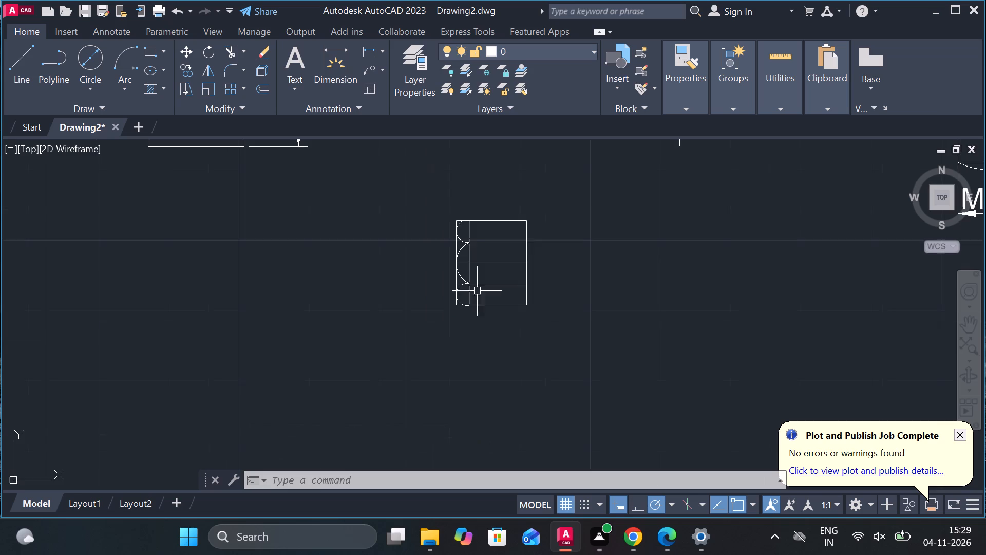
left_click(603, 362)
left_click(428, 170)
type("e")
key("space")
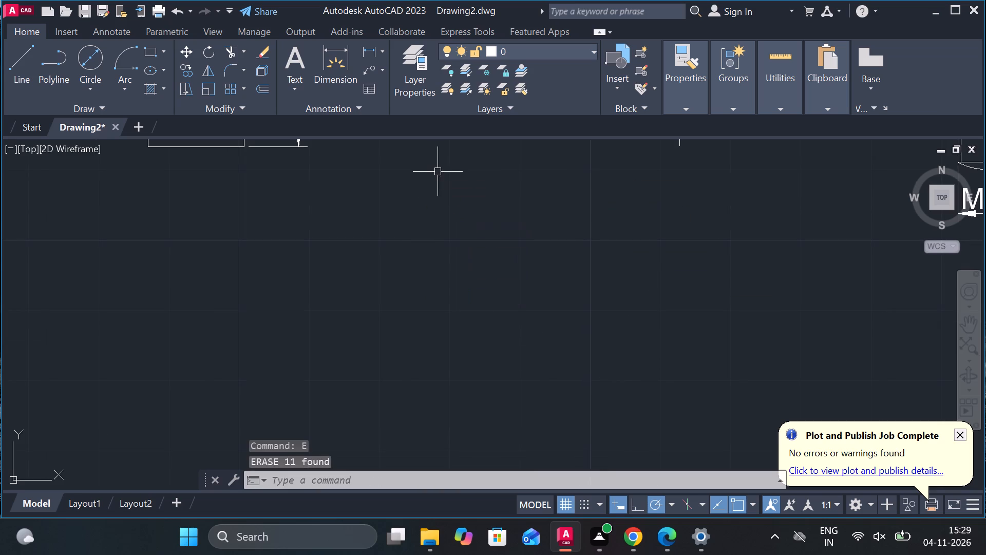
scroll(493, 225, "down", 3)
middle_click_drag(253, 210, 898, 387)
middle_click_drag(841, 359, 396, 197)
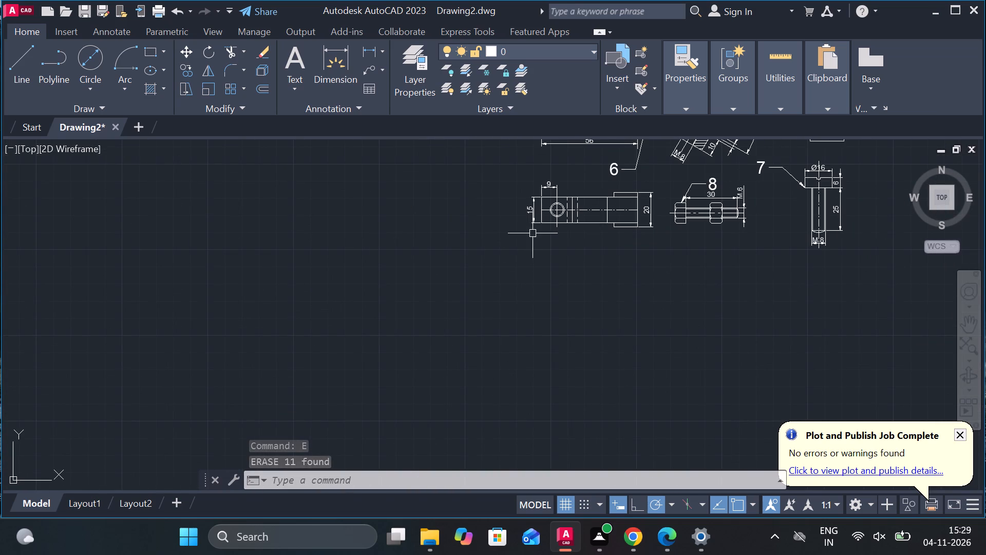
Move the text of the upper 2 mm dimension on the two-hole rectangular view in between its extension lines.
scroll(534, 231, "down", 1)
middle_click_drag(340, 204, 465, 297)
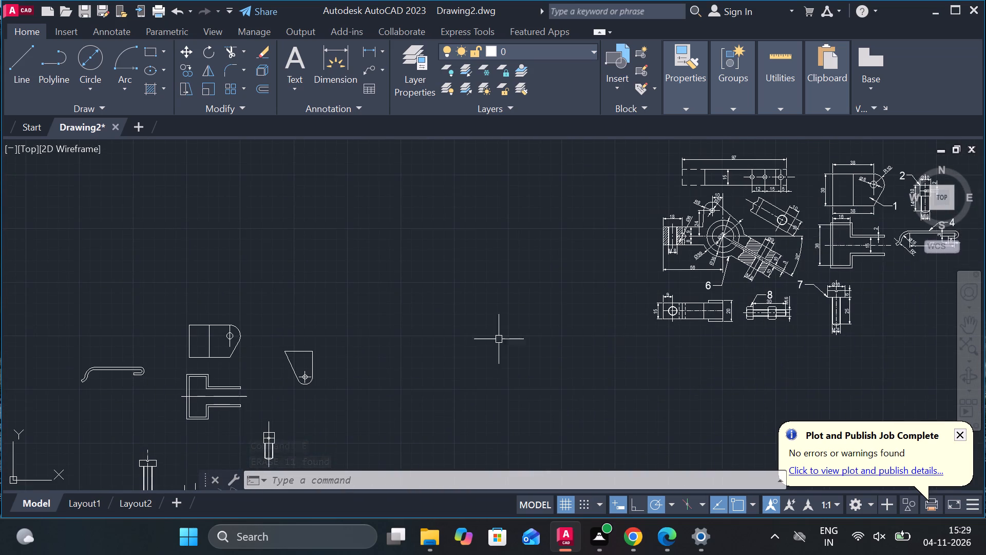
middle_click_drag(172, 336, 391, 249)
scroll(409, 255, "down", 1)
middle_click_drag(194, 175, 205, 272)
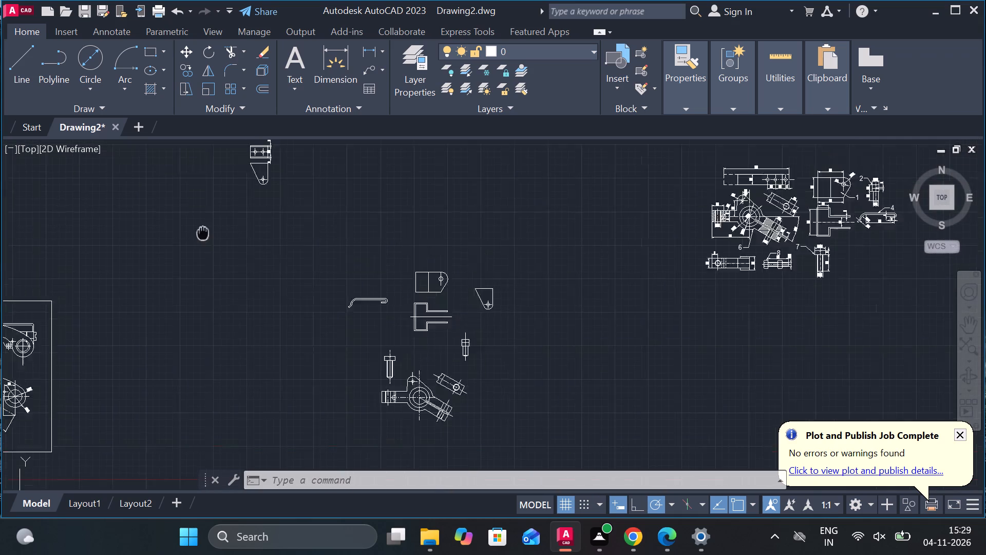
middle_click_drag(205, 272, 224, 320)
scroll(310, 273, "up", 3)
middle_click_drag(229, 257, 449, 284)
scroll(449, 285, "up", 3)
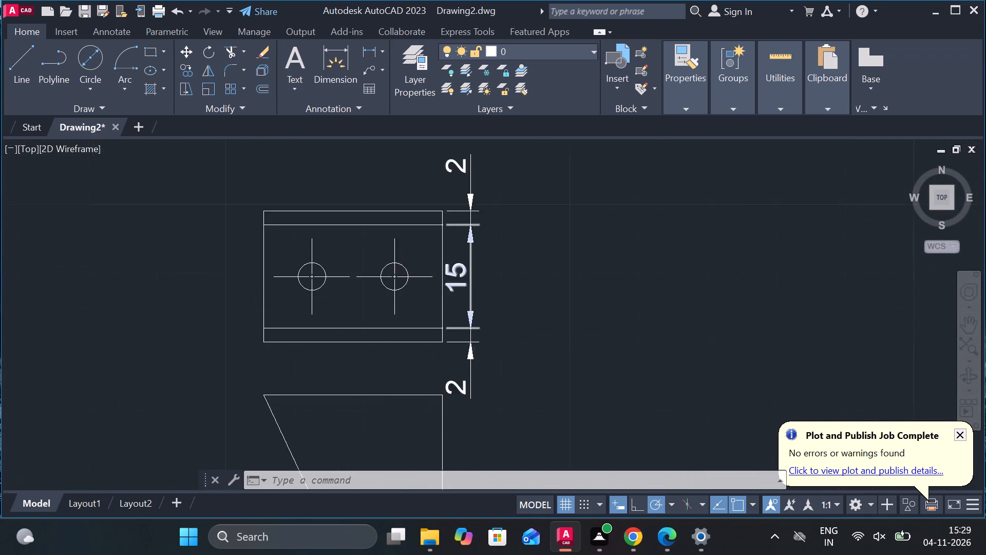
middle_click_drag(440, 283, 370, 329)
middle_click_drag(435, 195, 427, 250)
left_click(393, 195)
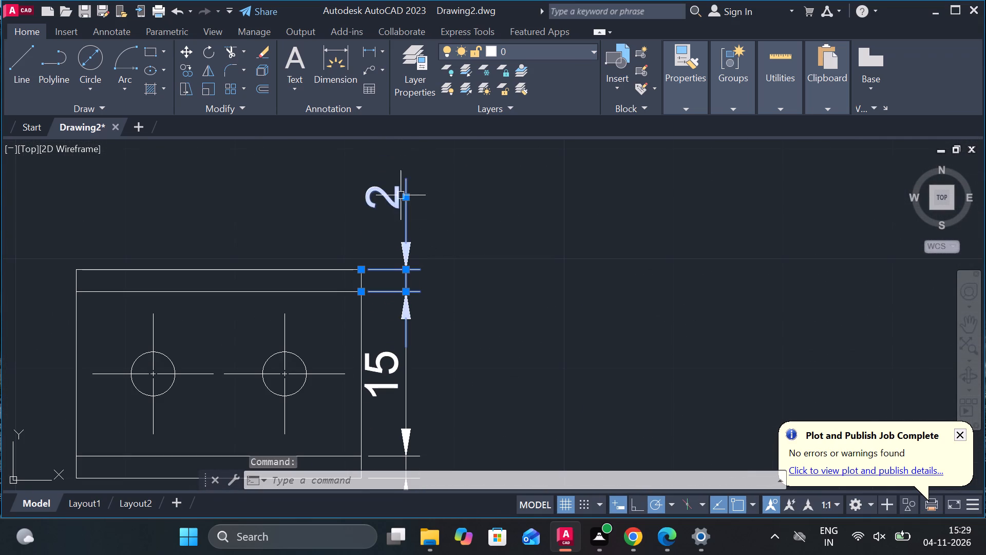
left_click(406, 192)
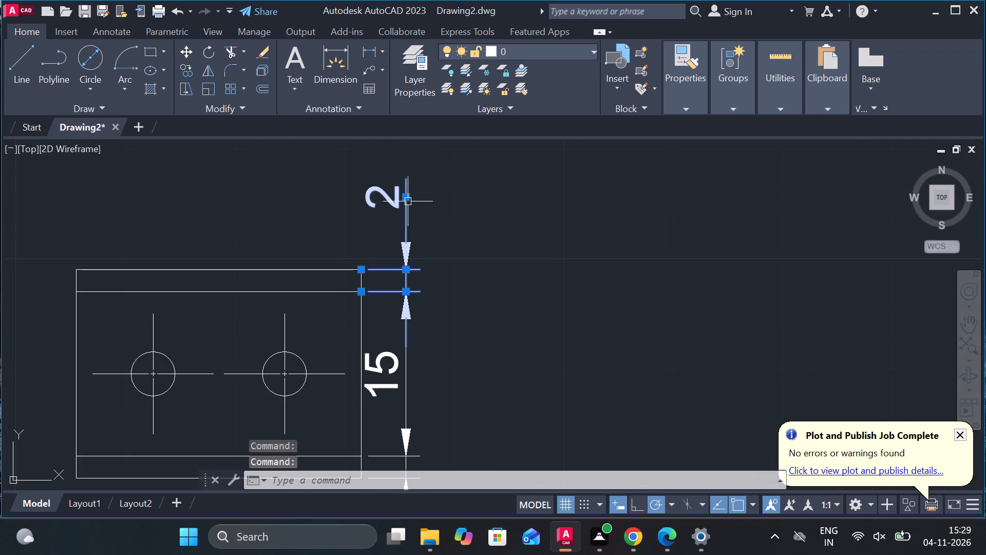
left_click(406, 198)
scroll(397, 286, "up", 1)
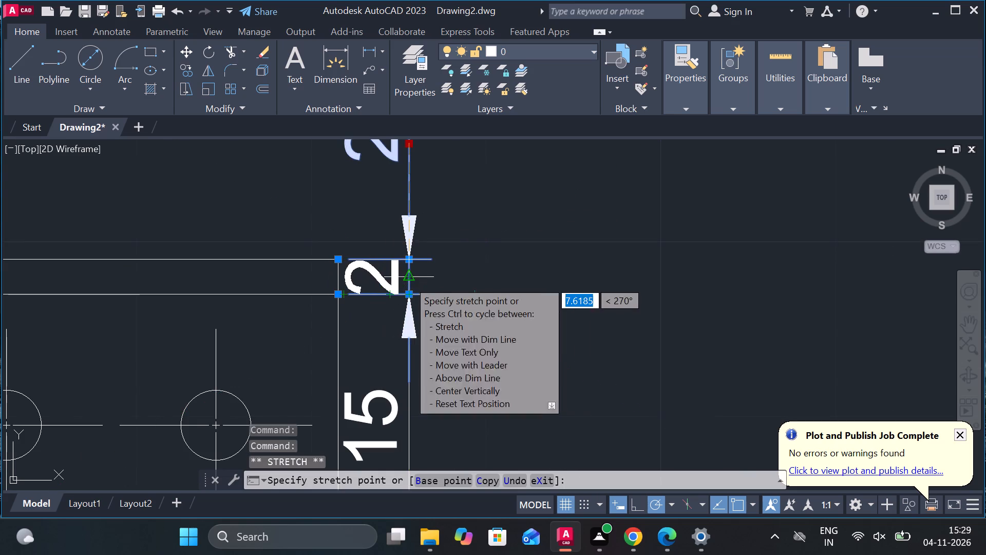
left_click(408, 280)
scroll(414, 280, "down", 1)
middle_click_drag(432, 326, 416, 216)
key("Escape")
Move the text of the lower 2 mm dimension on the two-hole view in between its extension lines.
middle_click_drag(378, 380, 383, 303)
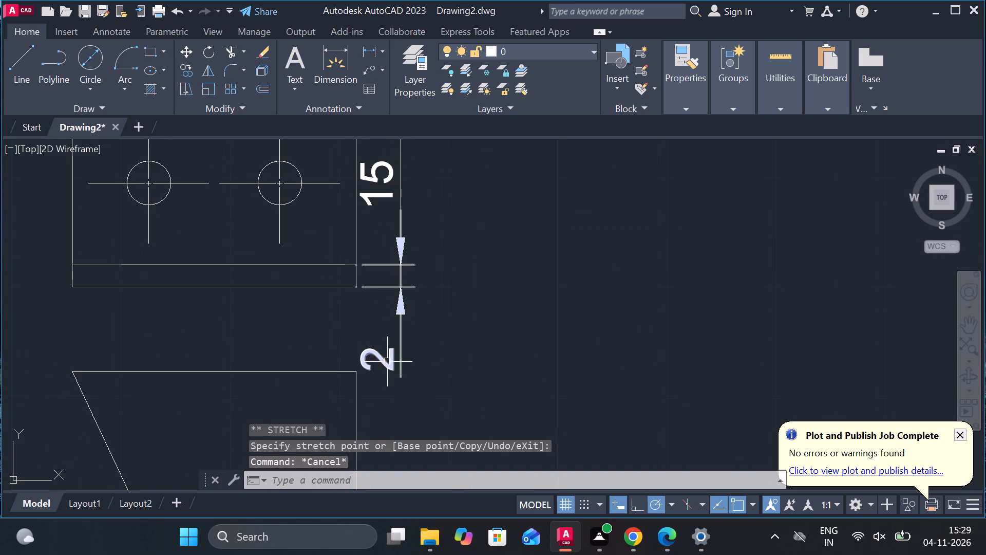
left_click(387, 365)
left_click(400, 361)
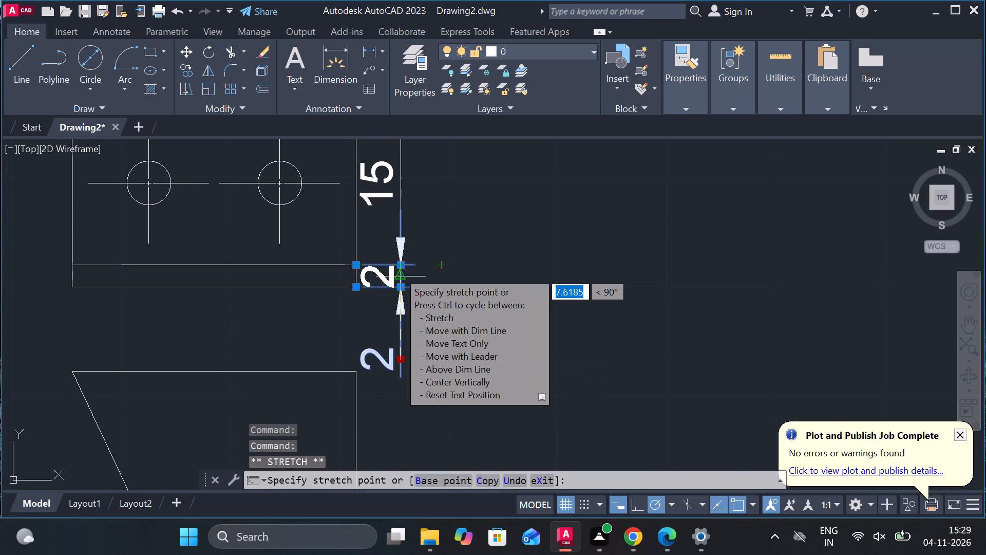
left_click(398, 271)
key("Escape")
Add a horizontal linear dimension for the full width of the two-hole view, placed just below its bottom edge.
scroll(482, 280, "down", 2)
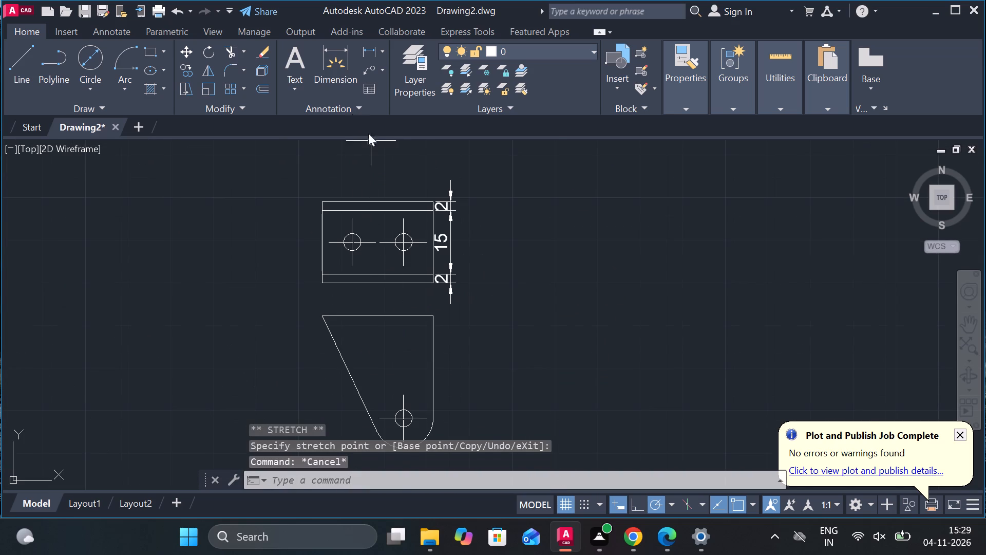
left_click(373, 53)
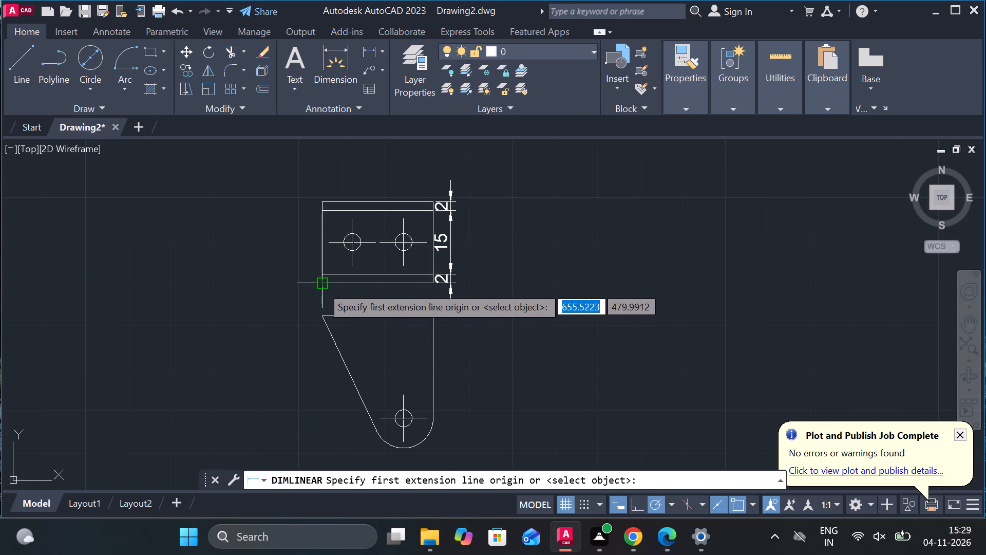
left_click(321, 286)
scroll(358, 290, "up", 2)
left_click(538, 272)
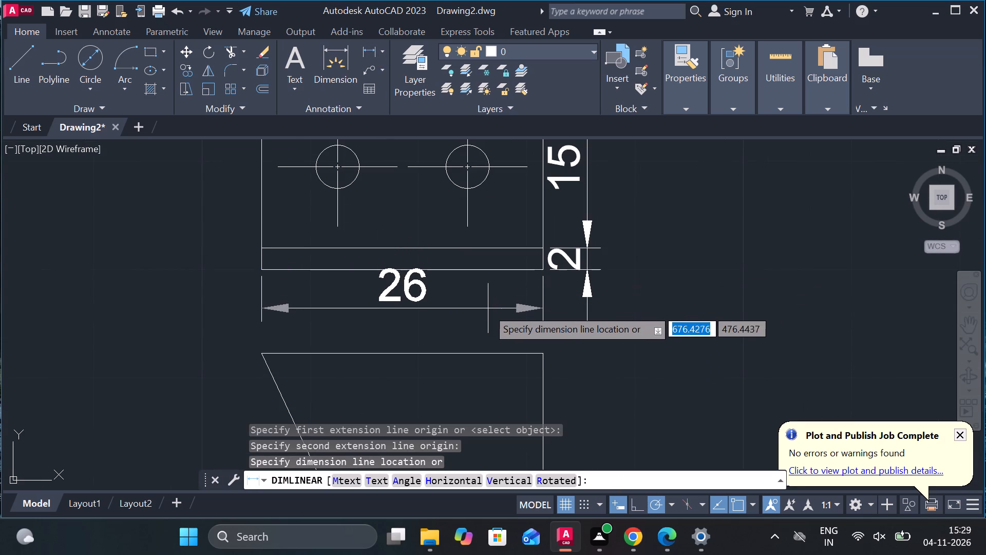
left_click(472, 314)
middle_click_drag(495, 325, 477, 273)
Add a vertical linear dimension from the tapered view's top edge to its hole centre, placed beyond its straight vertical side.
scroll(463, 296, "down", 1)
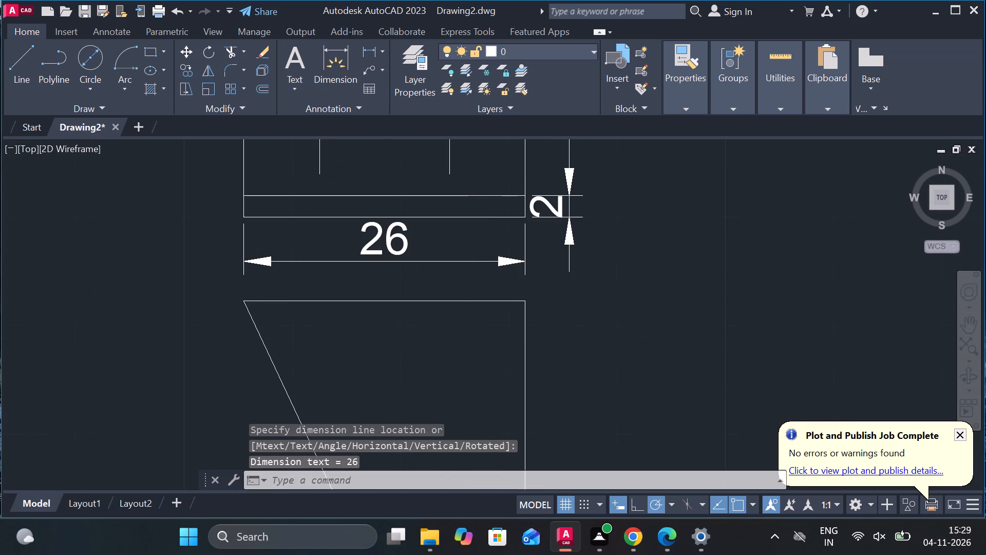
key("space")
middle_click_drag(464, 337, 465, 247)
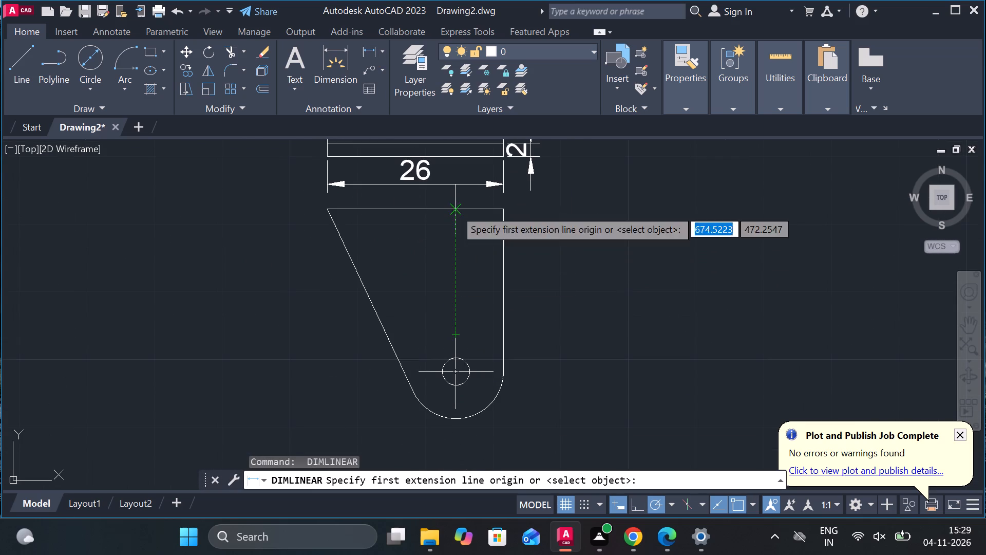
left_click(454, 209)
left_click(452, 367)
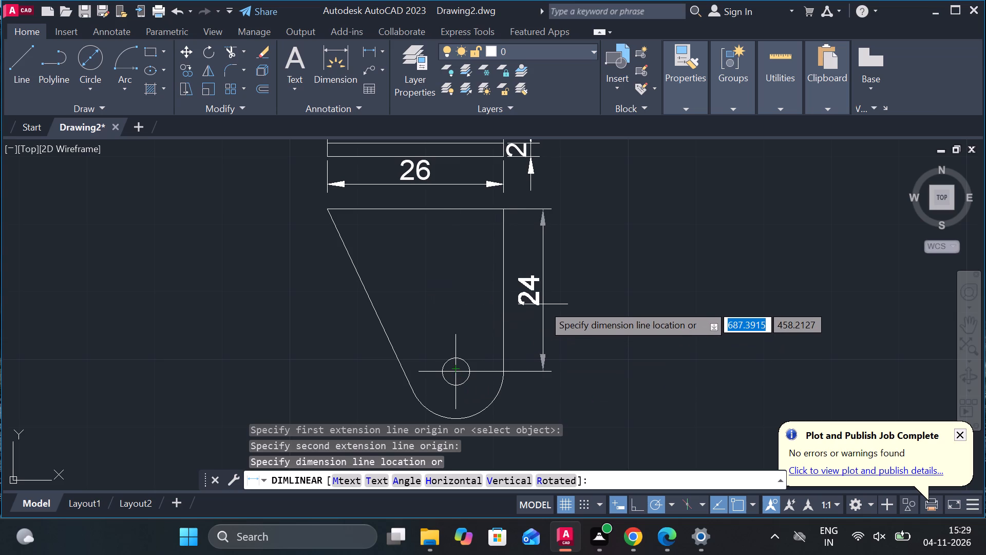
left_click(556, 304)
Add a diameter dimension to the left hole of the two-hole view, with the text outside the upper-left corner.
middle_click_drag(511, 351, 505, 334)
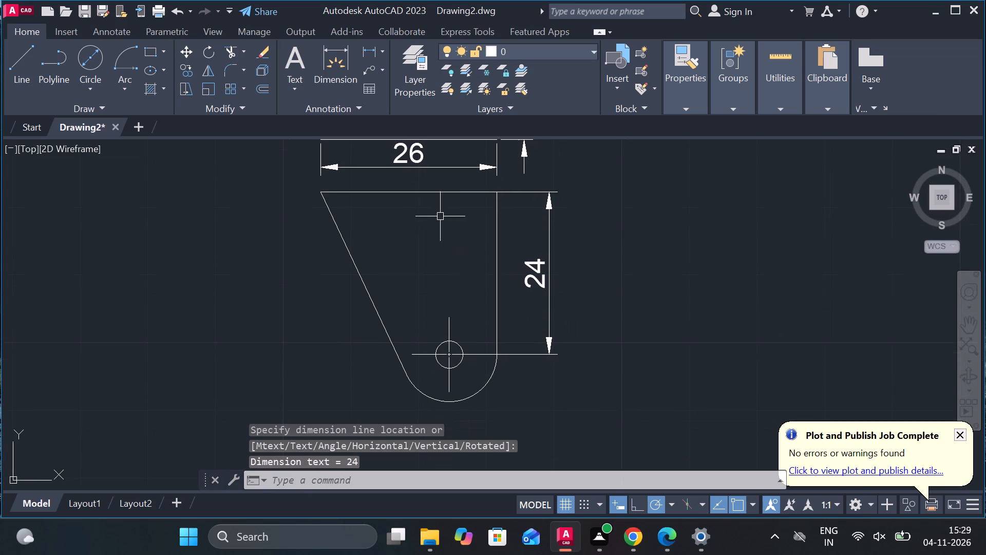
middle_click_drag(430, 214, 429, 342)
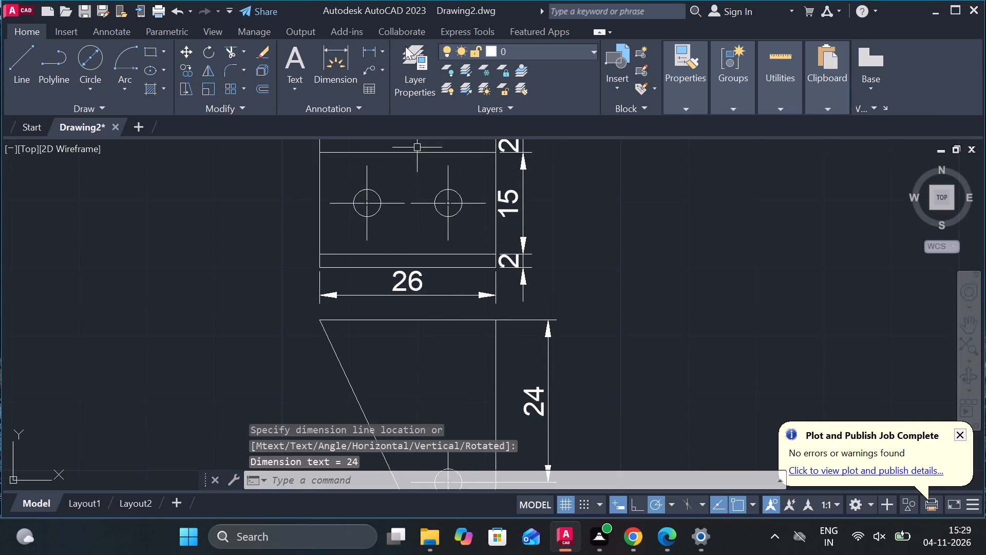
left_click(381, 49)
left_click(380, 243)
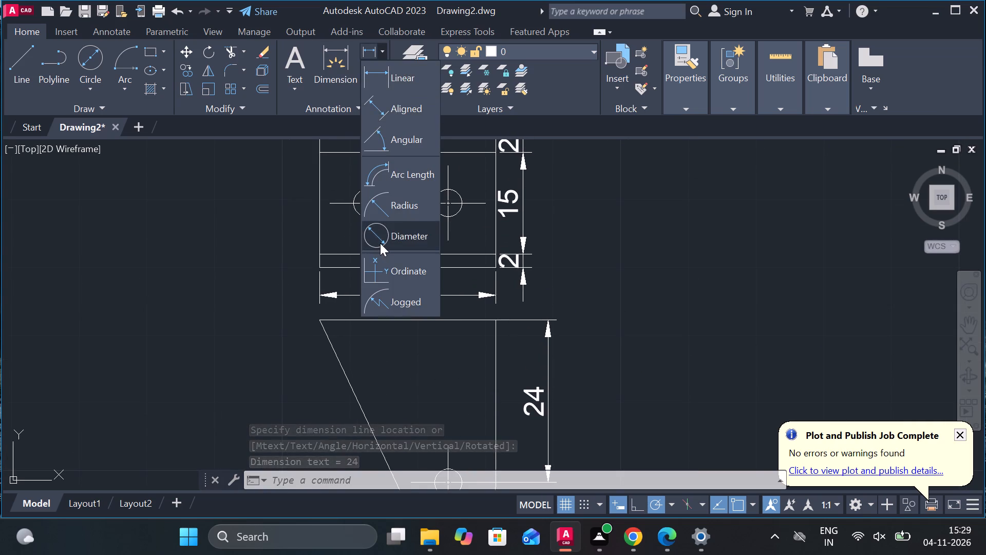
middle_click_drag(432, 288, 333, 77)
middle_click_drag(422, 289, 326, 18)
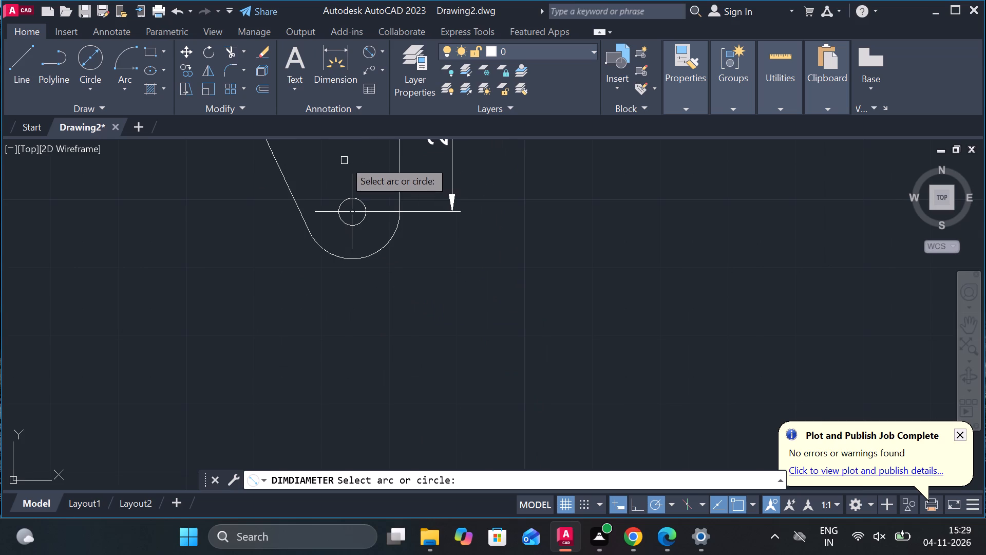
scroll(343, 165, "up", 1)
middle_click_drag(344, 174, 396, 298)
middle_click_drag(399, 234, 454, 409)
middle_click_drag(285, 229, 297, 296)
scroll(285, 229, "down", 1)
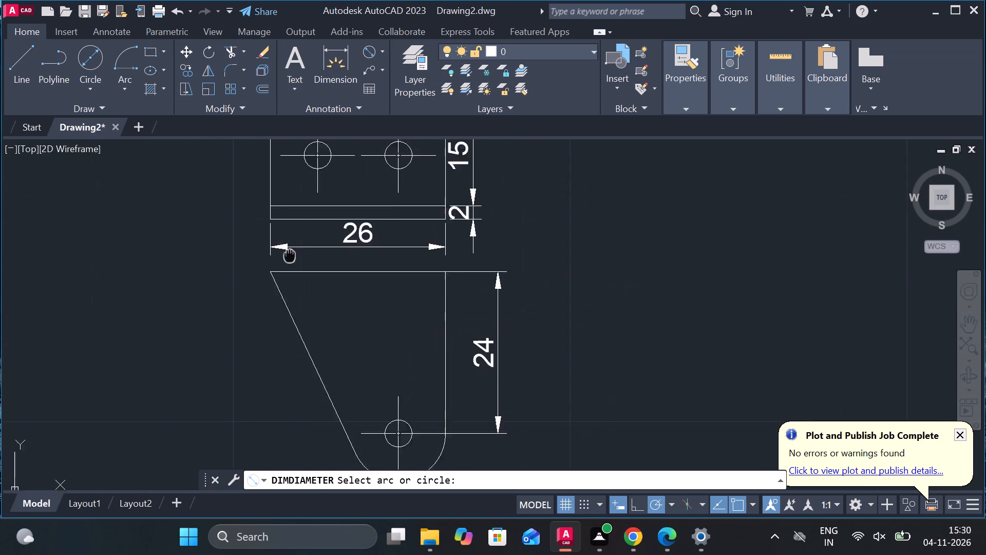
middle_click_drag(297, 296, 304, 338)
left_click(329, 242)
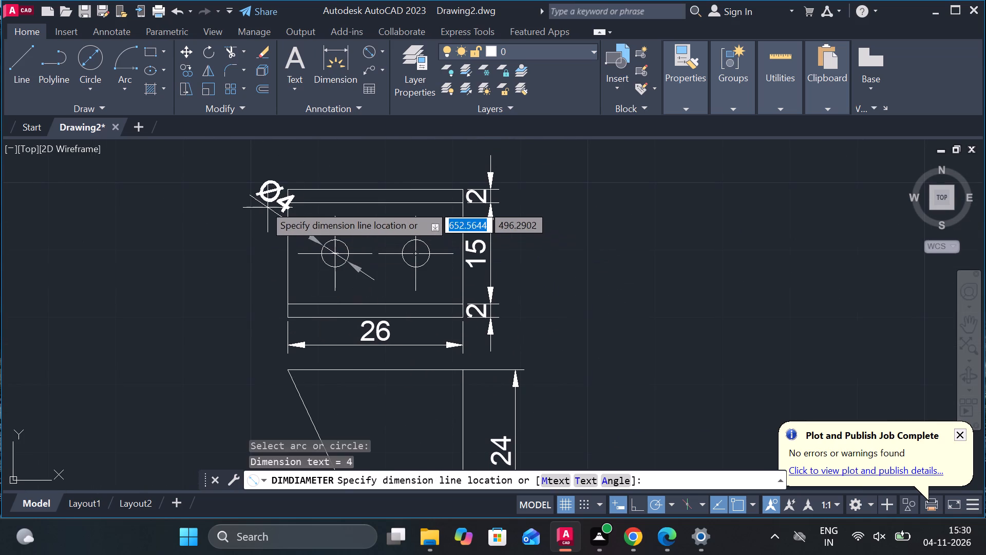
left_click(250, 209)
key("Escape")
Add a horizontal linear dimension across the hole in the tapered view, placed just above the hole.
left_click(378, 54)
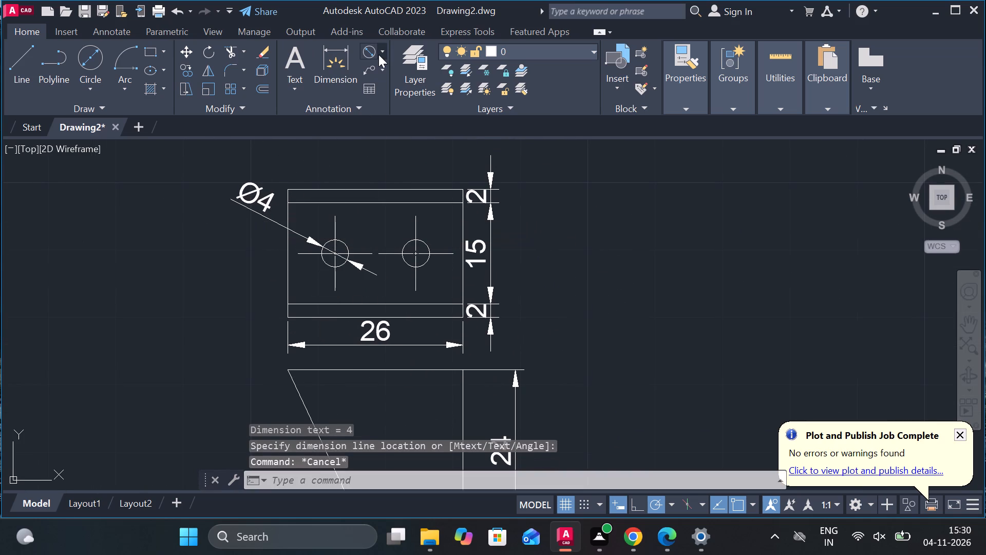
left_click(391, 81)
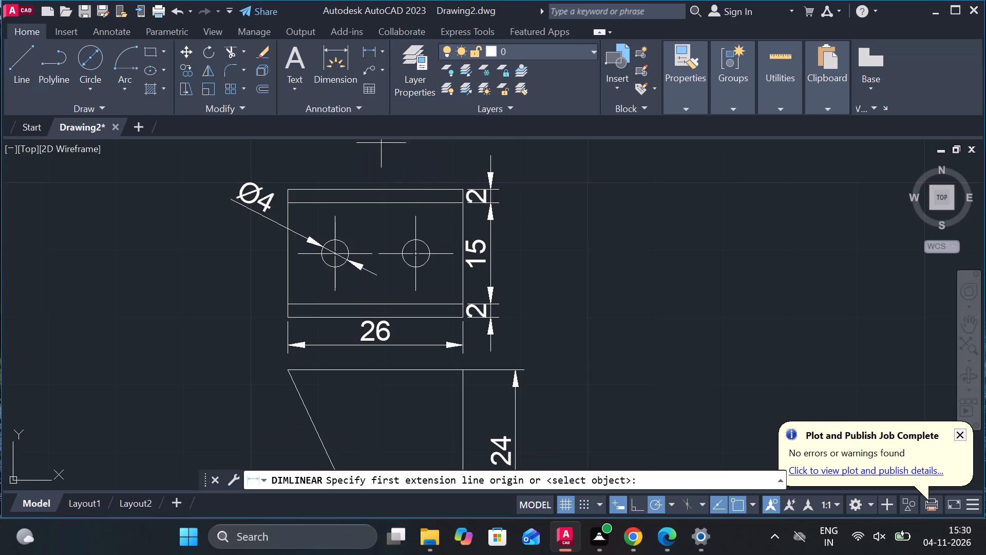
middle_click_drag(411, 209, 396, 150)
middle_click_drag(423, 339, 411, 205)
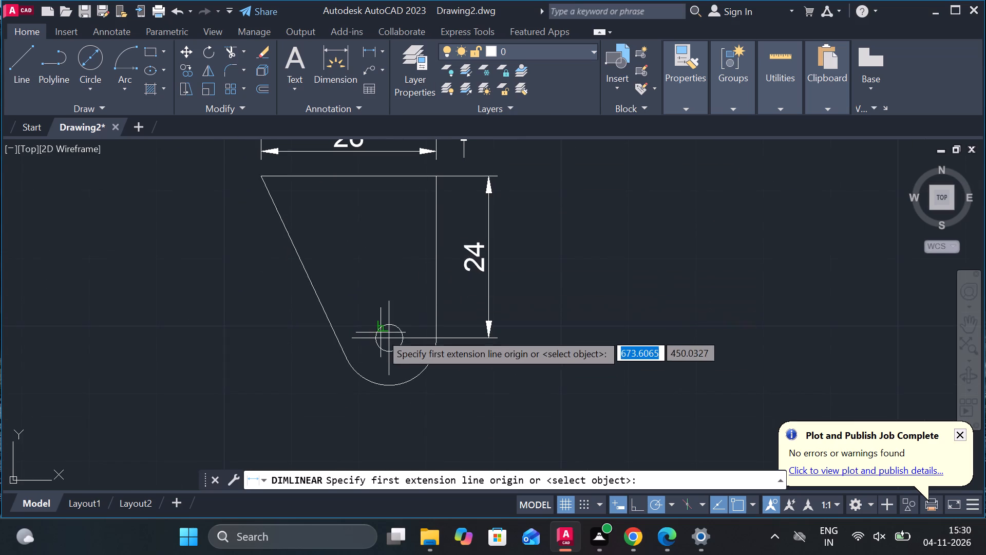
scroll(380, 335, "up", 1)
left_click(369, 339)
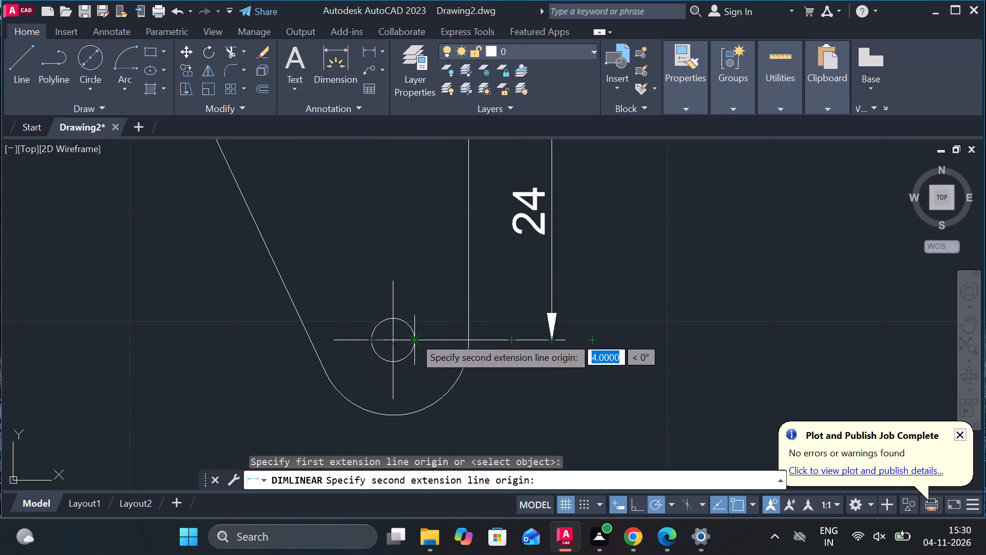
left_click(414, 337)
left_click(409, 270)
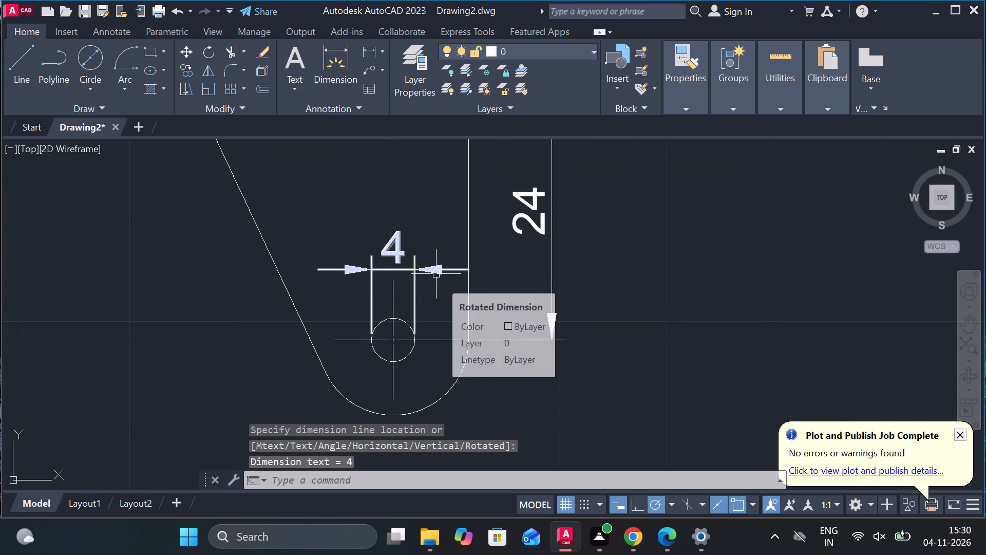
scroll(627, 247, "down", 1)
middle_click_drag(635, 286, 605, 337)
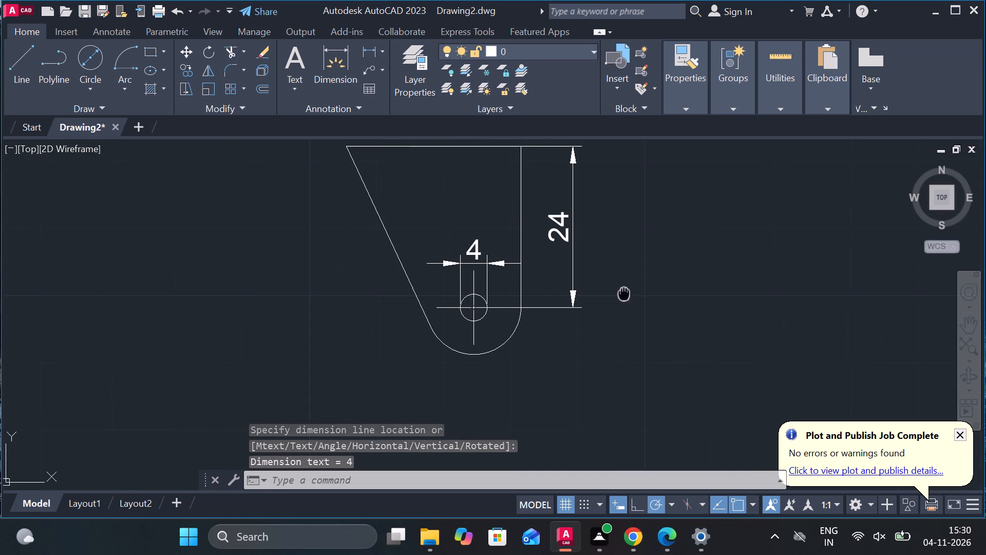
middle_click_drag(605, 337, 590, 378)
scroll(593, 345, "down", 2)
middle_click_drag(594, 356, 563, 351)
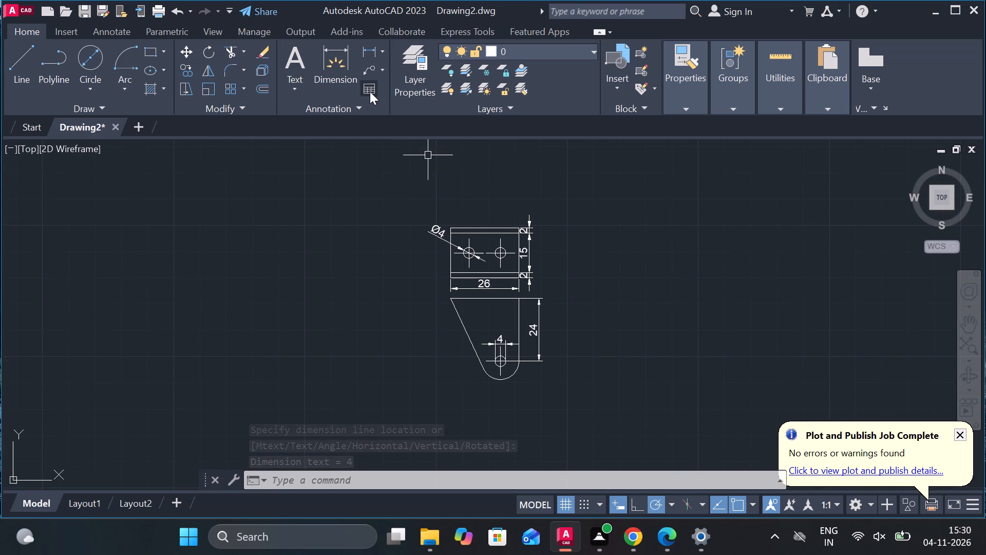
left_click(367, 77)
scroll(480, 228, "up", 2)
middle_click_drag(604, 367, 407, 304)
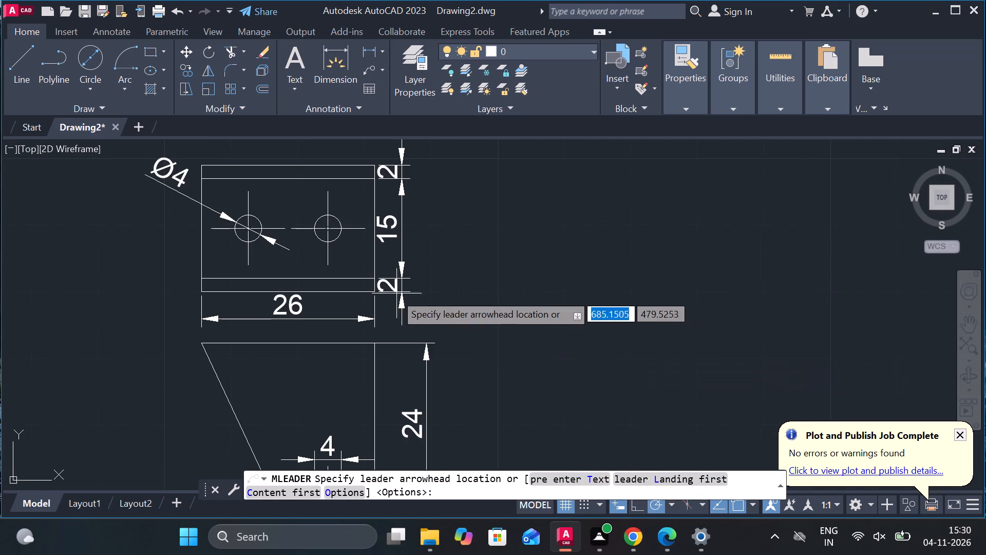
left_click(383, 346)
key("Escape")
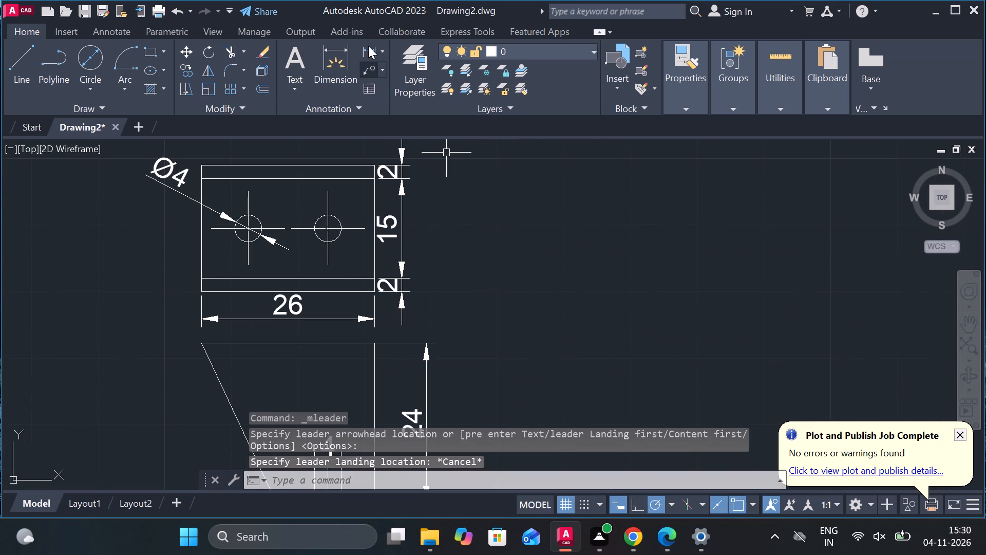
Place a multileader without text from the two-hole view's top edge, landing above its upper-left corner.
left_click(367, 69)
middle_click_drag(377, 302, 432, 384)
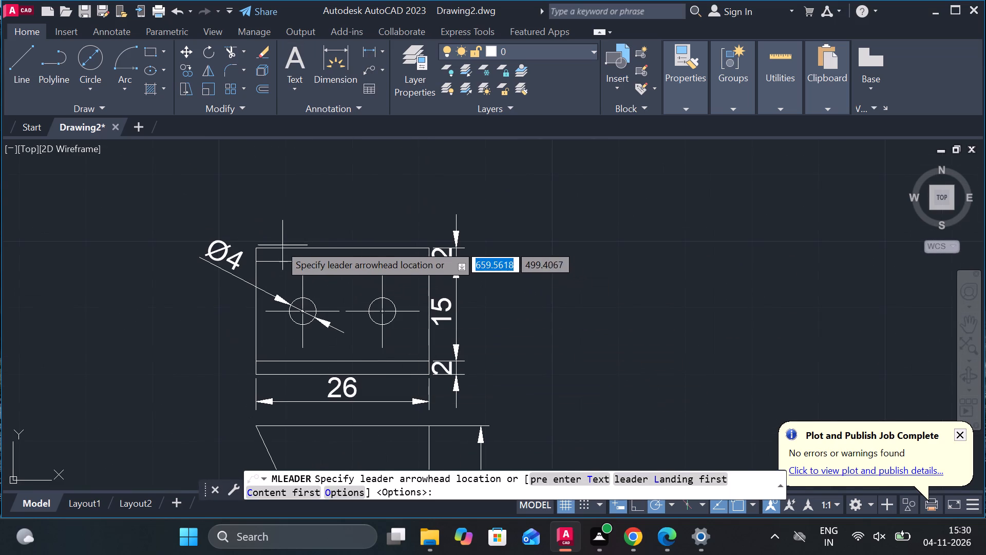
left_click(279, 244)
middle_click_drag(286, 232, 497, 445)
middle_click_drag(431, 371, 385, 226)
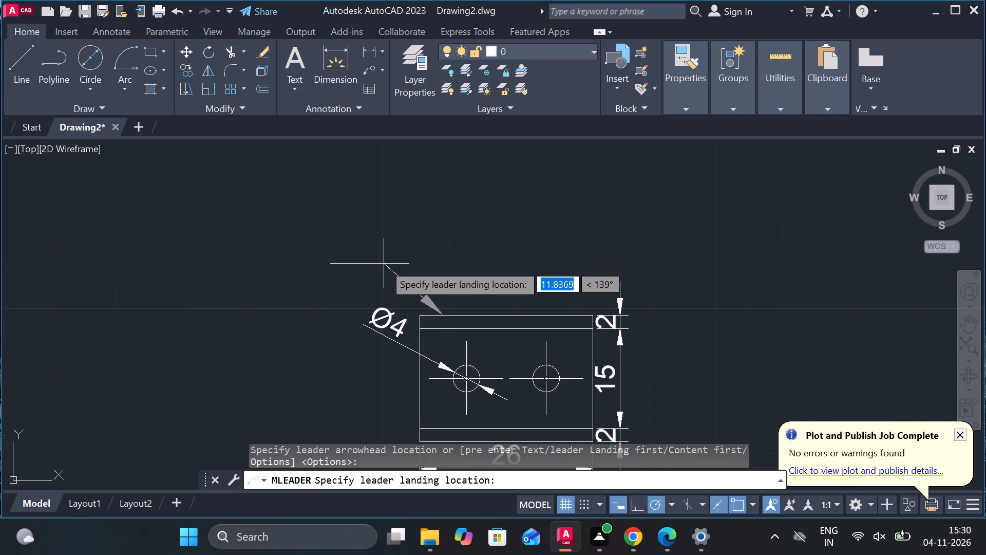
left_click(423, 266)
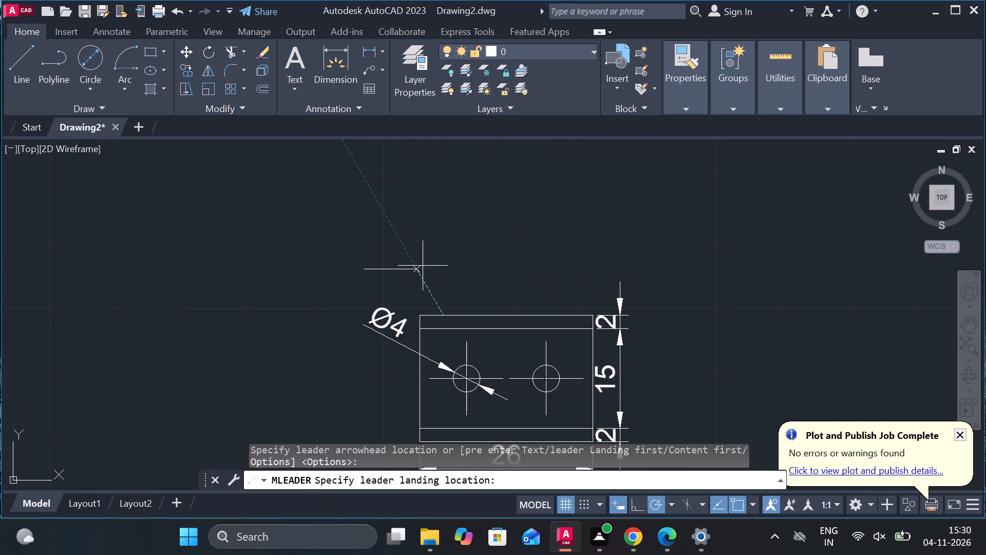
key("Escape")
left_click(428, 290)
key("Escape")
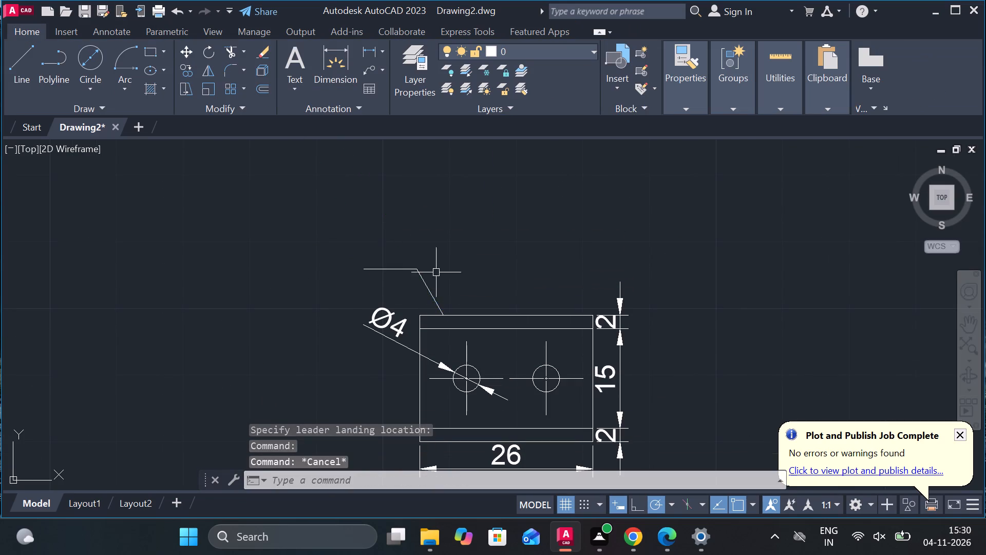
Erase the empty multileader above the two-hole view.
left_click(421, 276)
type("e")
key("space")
Add a multileader labelled 5 with text height 7, pointing inside the tapered view and landing outside its slanted edge.
middle_click_drag(481, 266, 455, 264)
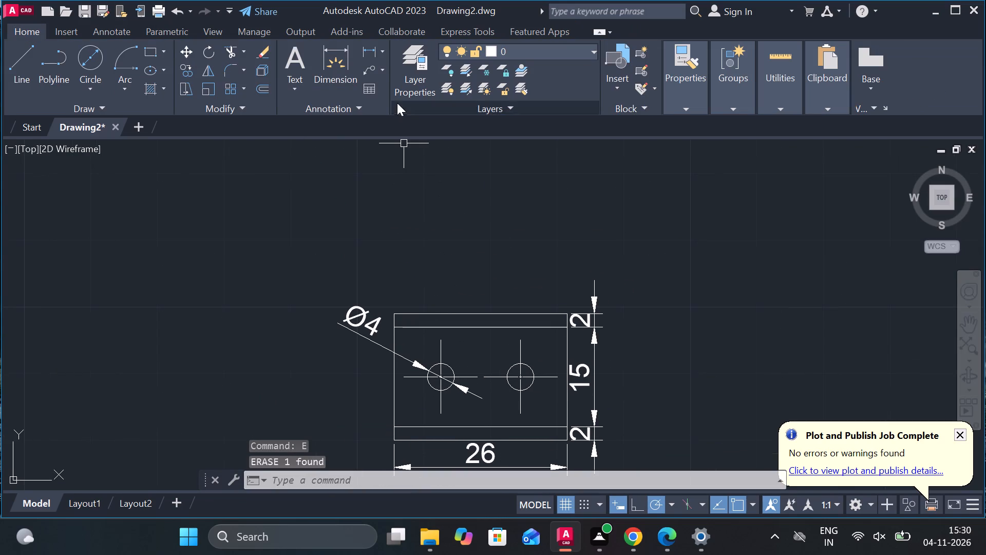
left_click(374, 71)
scroll(601, 299, "down", 1)
middle_click_drag(641, 385, 430, 232)
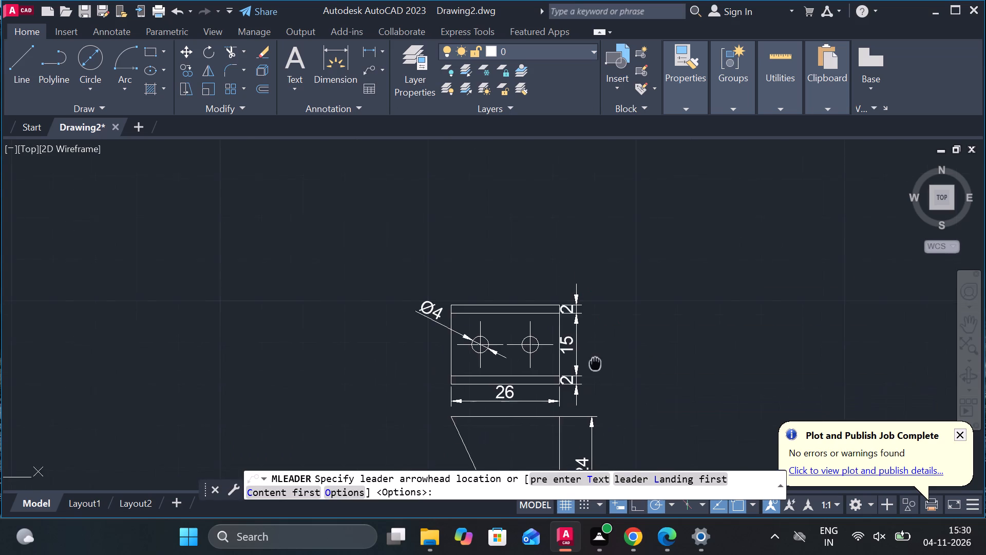
middle_click_drag(430, 232, 323, 175)
middle_click_drag(318, 210, 417, 335)
scroll(400, 347, "up", 1)
middle_click_drag(378, 345, 466, 383)
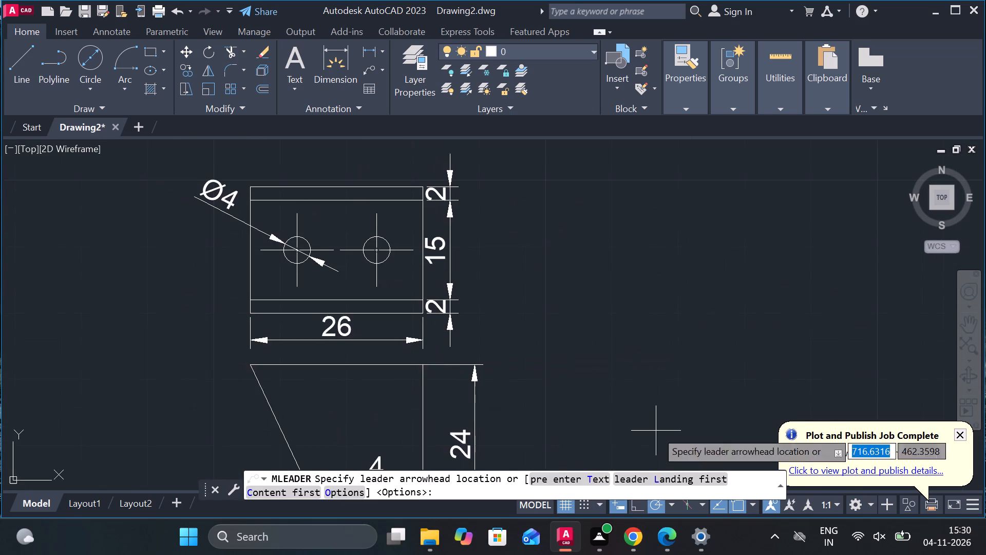
middle_click_drag(332, 384, 435, 164)
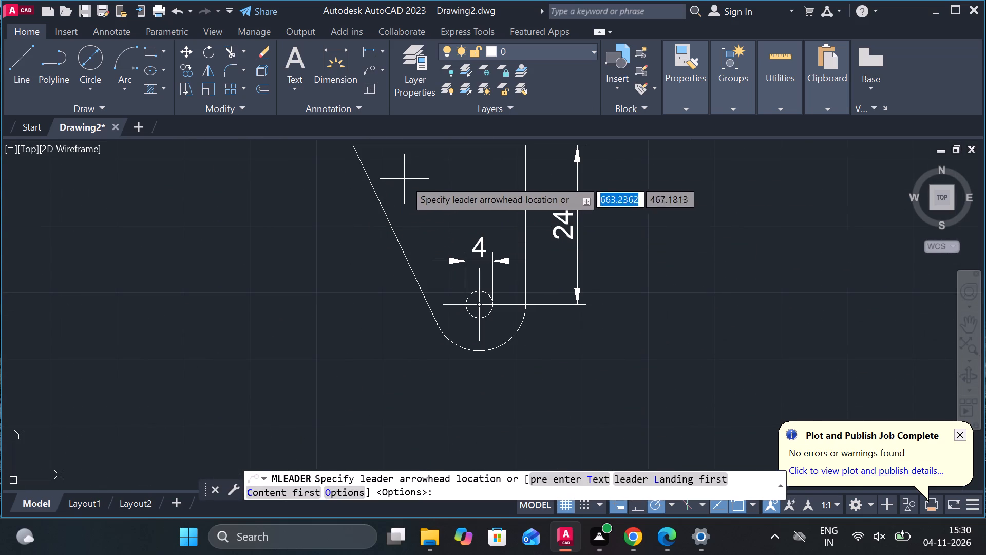
left_click(404, 179)
left_click(356, 261)
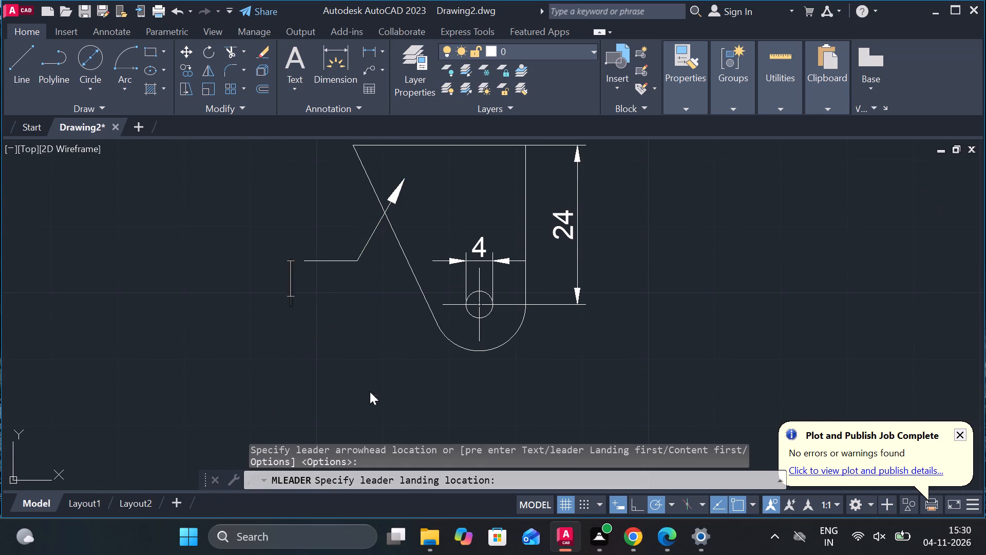
left_click(107, 72)
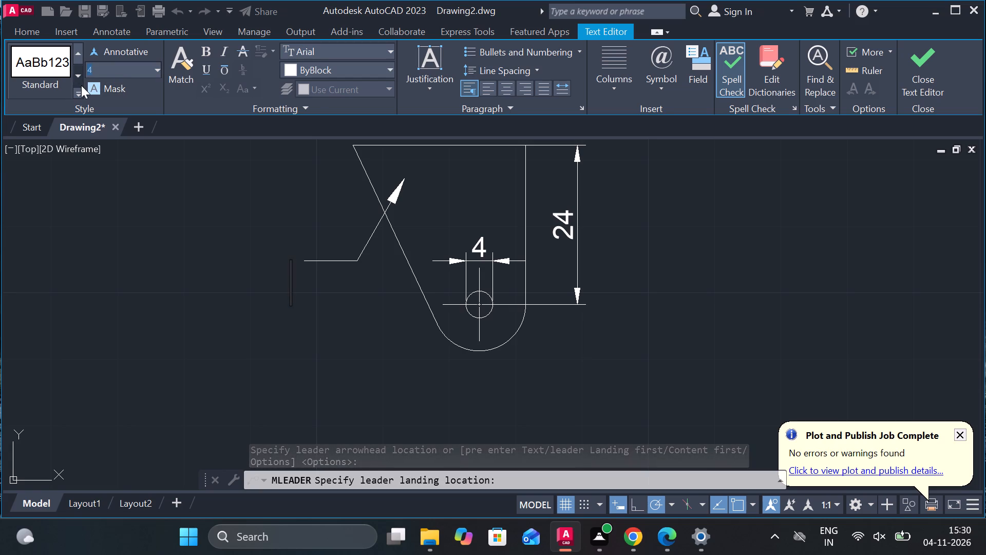
key("7")
key("Return")
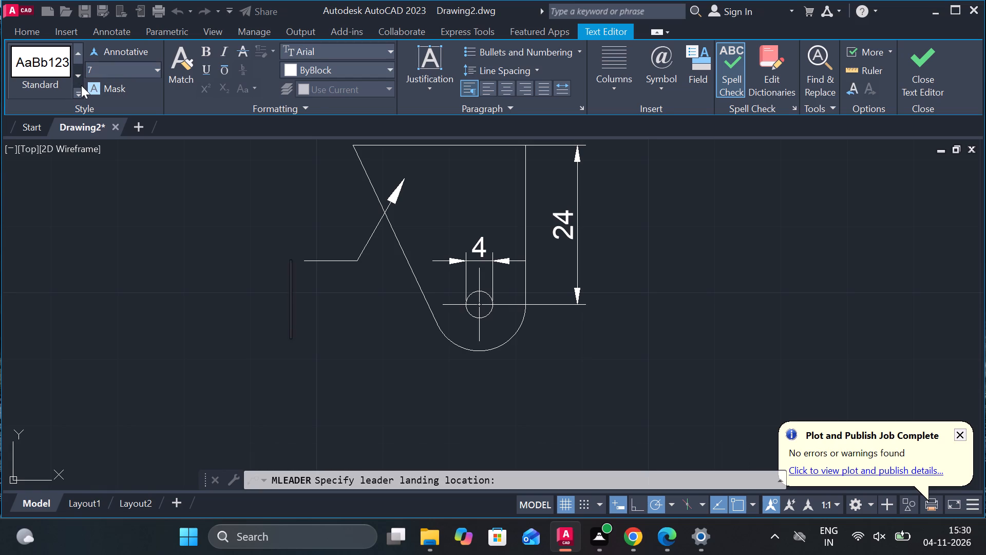
key("5")
left_click(930, 67)
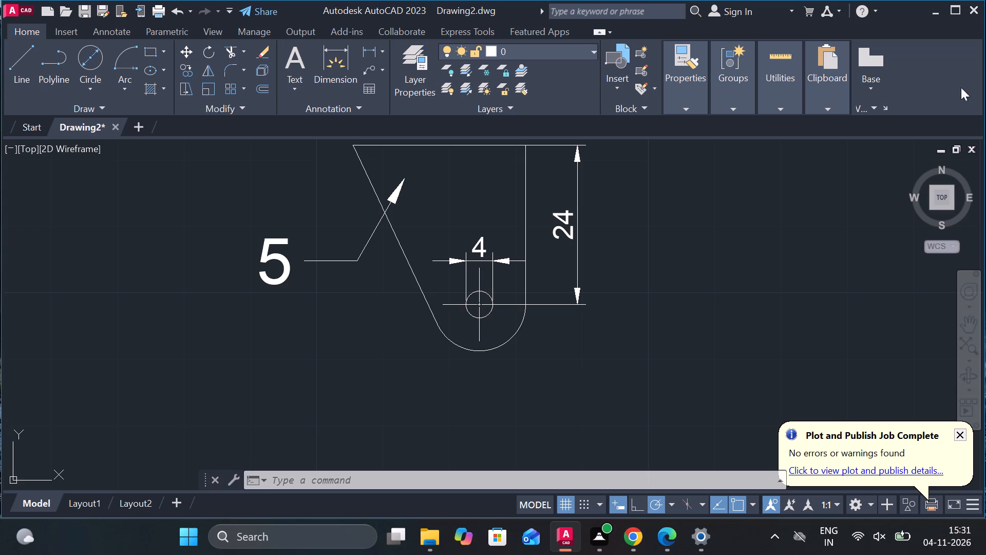
Set the label 5 multileader's landing distance to 5 and its landing gap to 1.
scroll(544, 292, "down", 1)
double_click(424, 273)
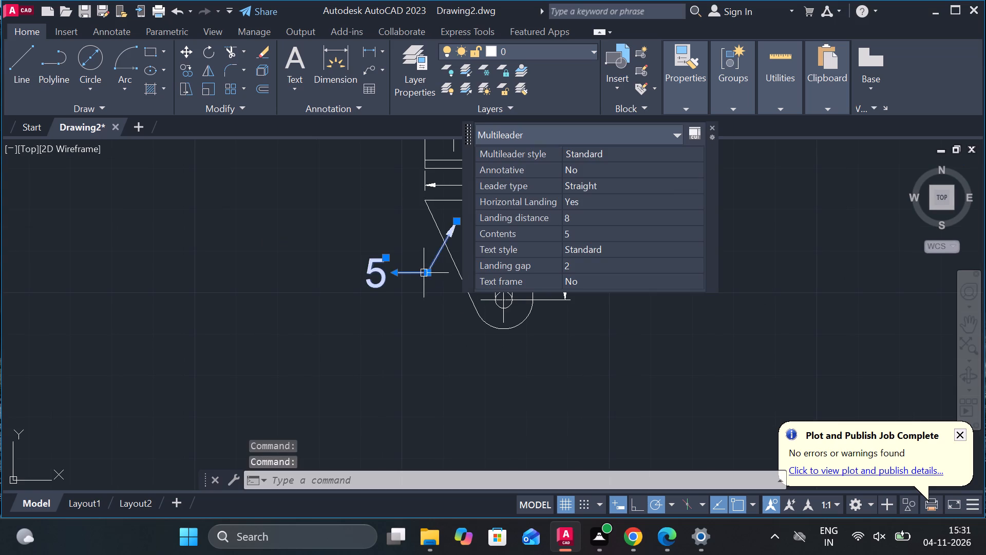
left_click(575, 214)
type("5")
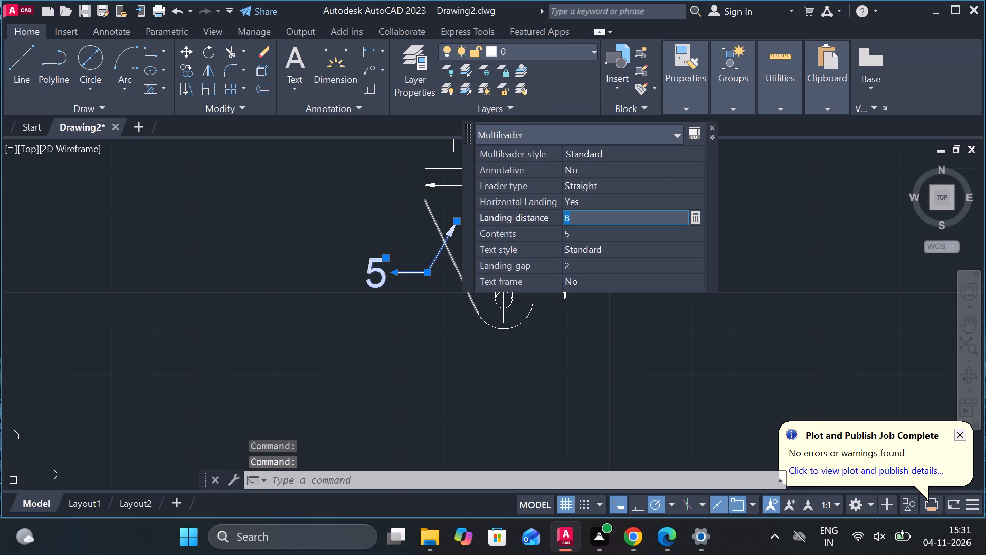
key("space")
key("Return")
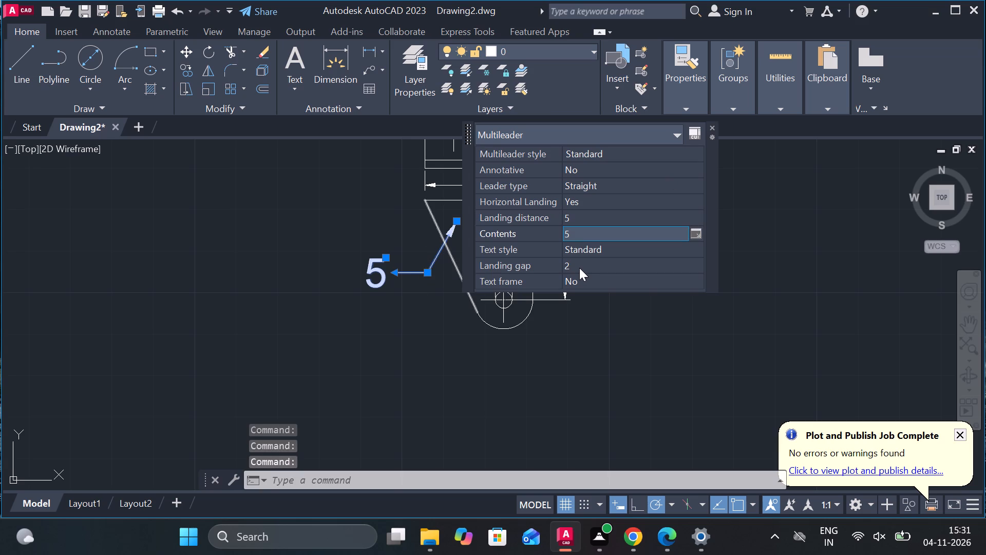
left_click(579, 268)
key("1")
key("Return")
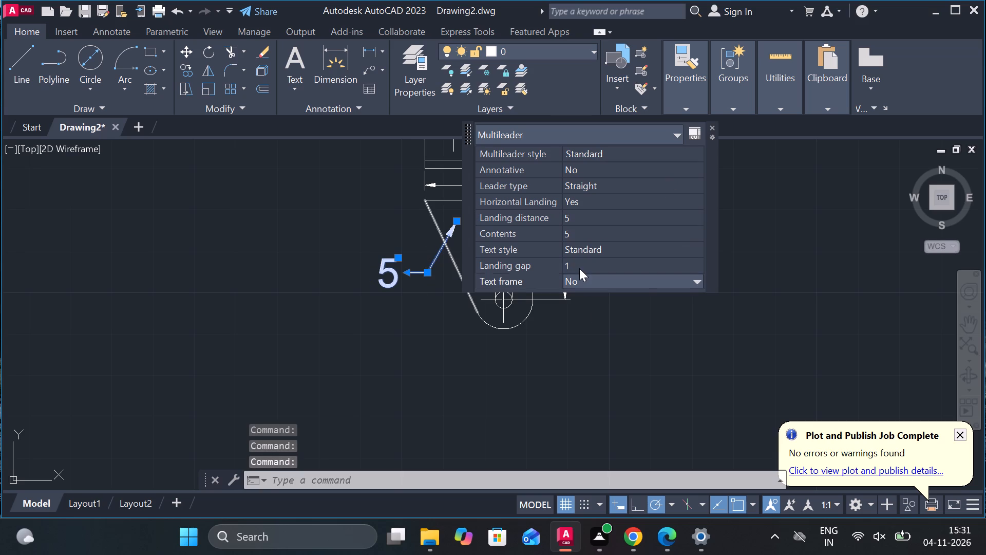
scroll(595, 321, "down", 2)
key("Escape")
scroll(595, 304, "down", 1)
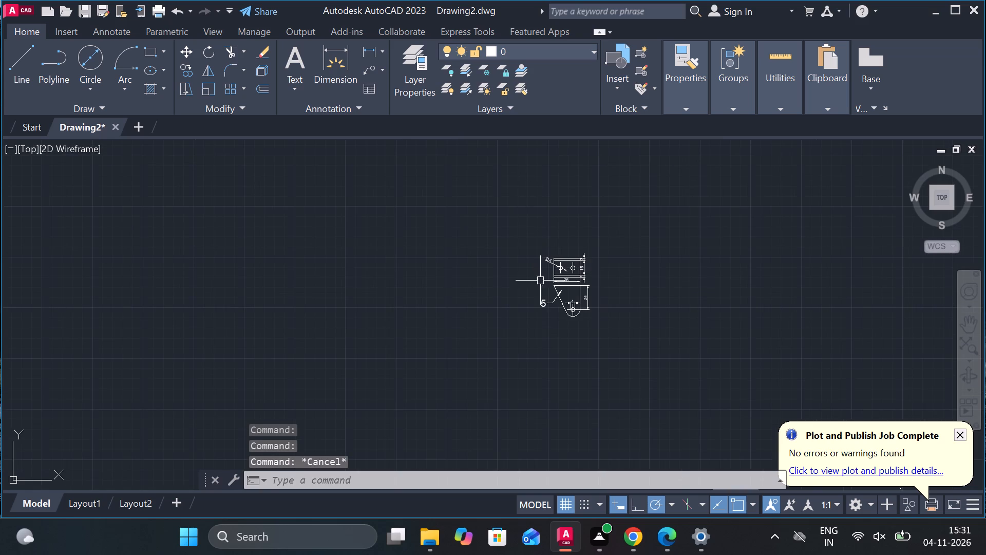
Move the dimensioned two-view bracket with its label 5 into the part drawings group, beside screw 7 and below part 4.
scroll(542, 282, "up", 3)
middle_click_drag(498, 180, 418, 169)
scroll(410, 197, "down", 1)
left_click(394, 163)
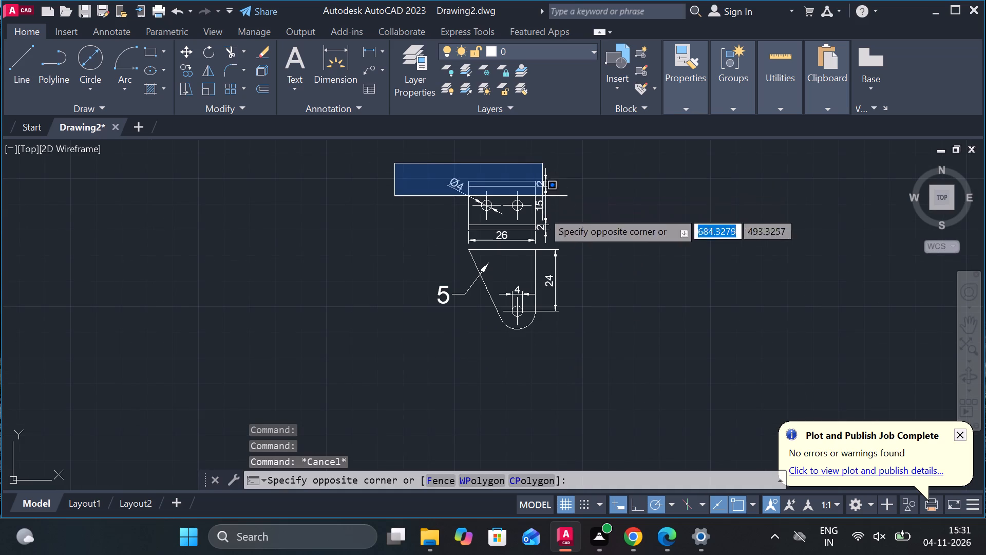
left_click(661, 357)
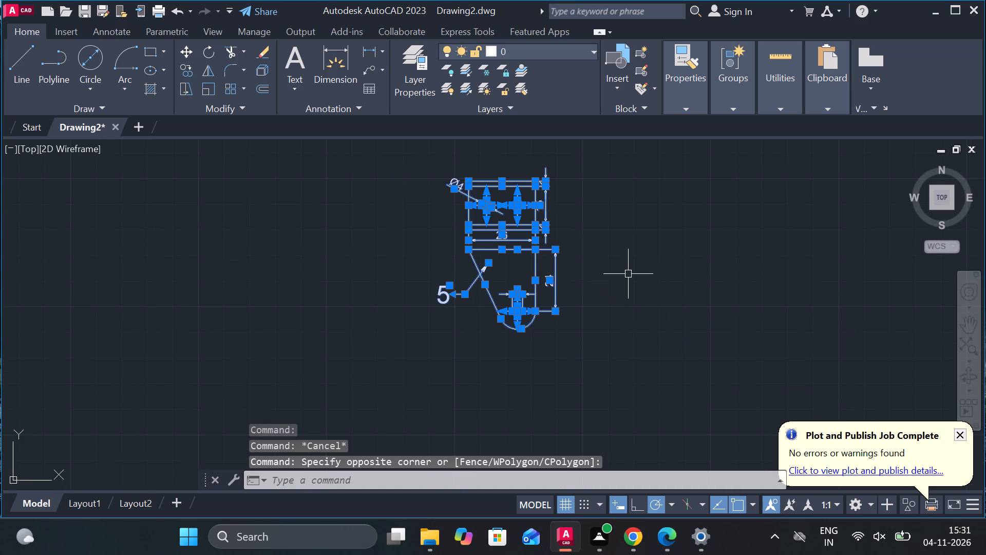
key("m")
key("Return")
left_click(629, 273)
scroll(629, 273, "down", 2)
middle_click_drag(634, 275, 427, 327)
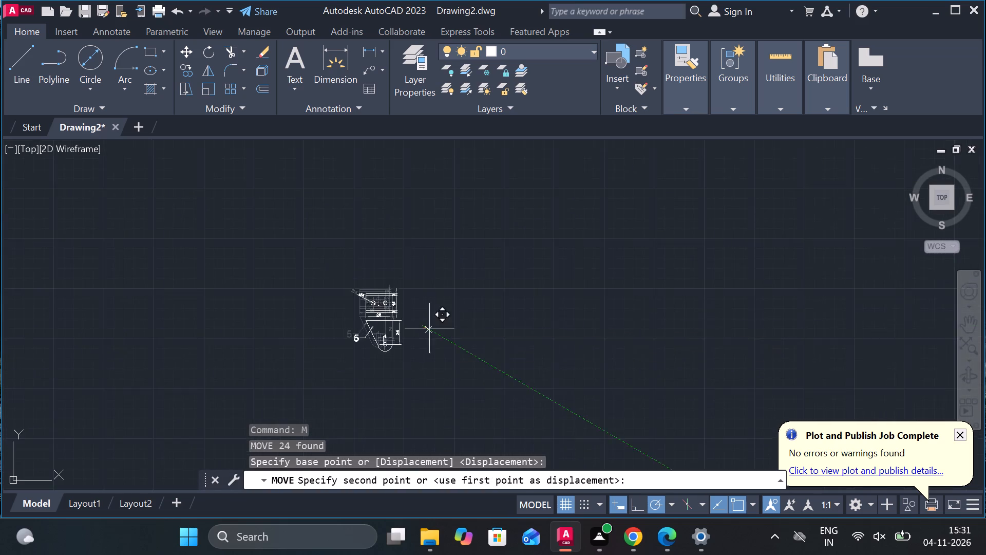
scroll(500, 321, "down", 2)
middle_click_drag(564, 317, 497, 182)
scroll(743, 202, "up", 3)
scroll(813, 330, "up", 1)
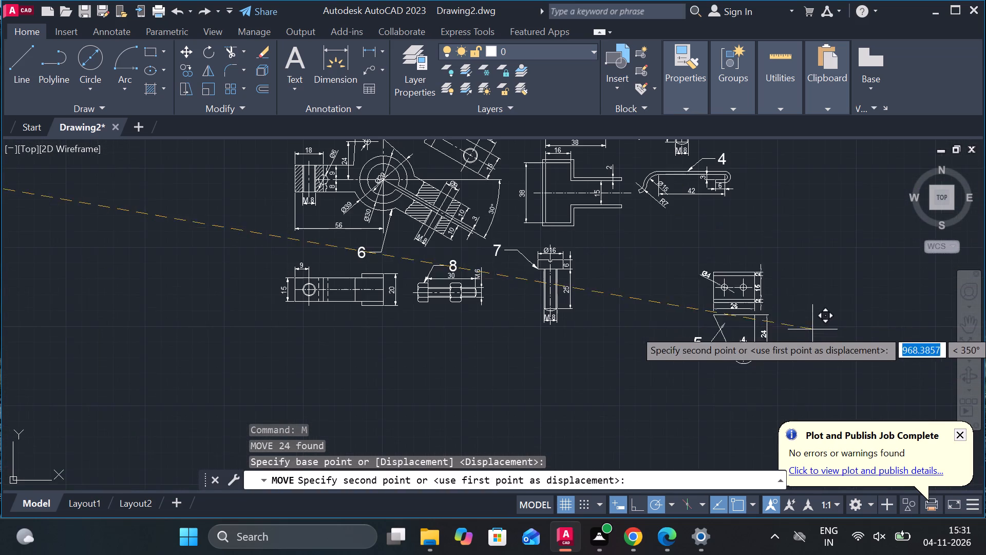
left_click(715, 287)
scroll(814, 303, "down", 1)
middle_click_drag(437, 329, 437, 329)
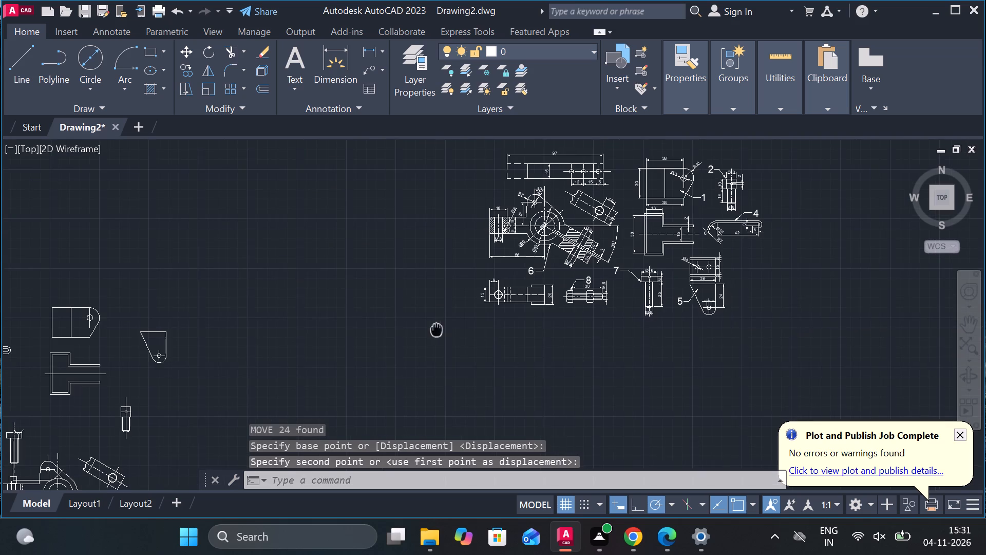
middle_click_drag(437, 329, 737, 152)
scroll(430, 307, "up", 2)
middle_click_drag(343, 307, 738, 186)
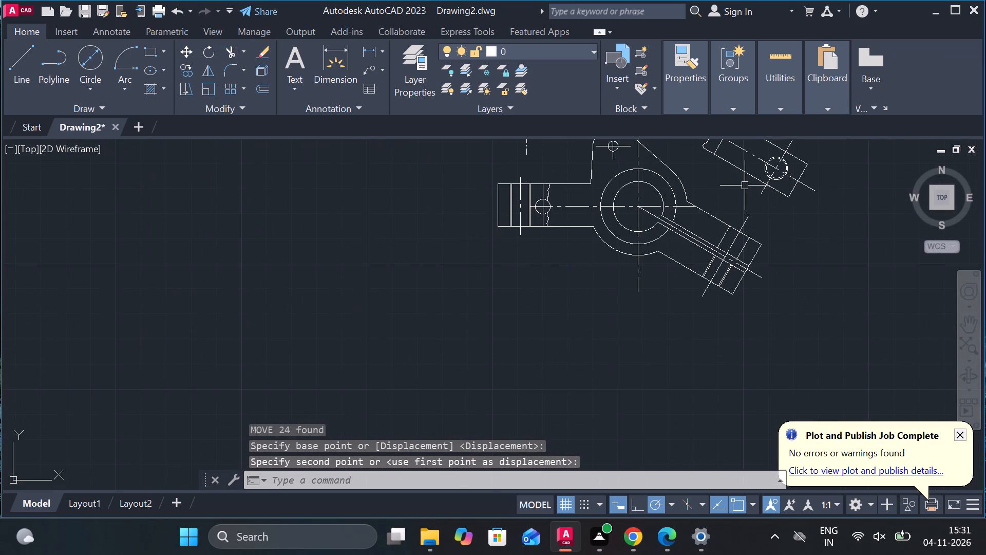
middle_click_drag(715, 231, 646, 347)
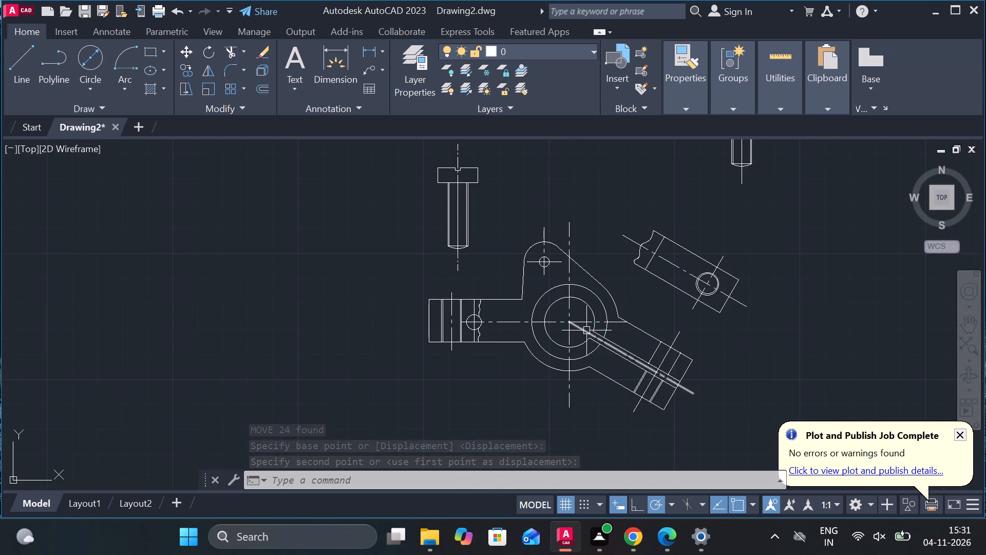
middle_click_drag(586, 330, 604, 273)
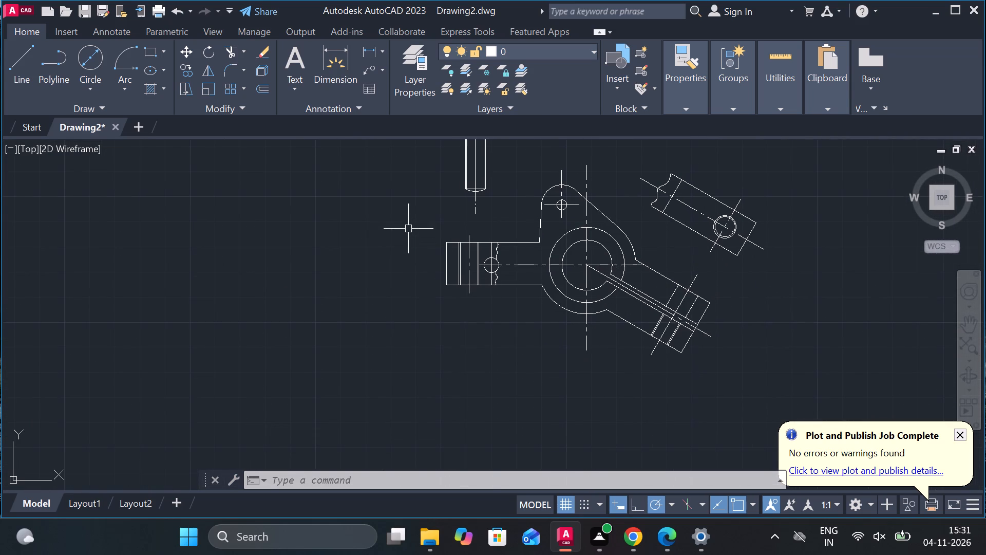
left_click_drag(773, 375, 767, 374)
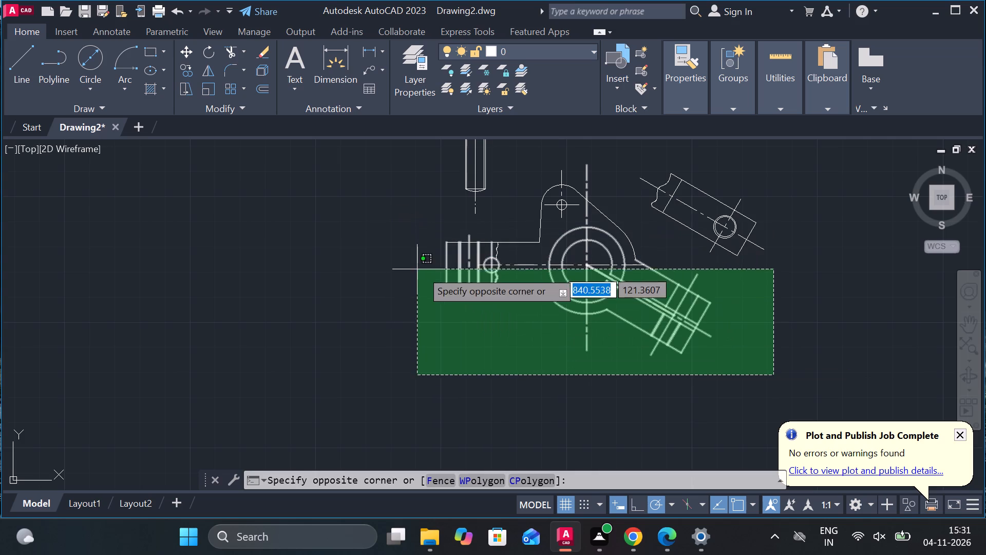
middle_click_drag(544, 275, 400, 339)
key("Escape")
Erase the detached slanted arm view beside the undimensioned pivot body, including its hole, centre lines and break line.
left_click_drag(660, 332, 651, 324)
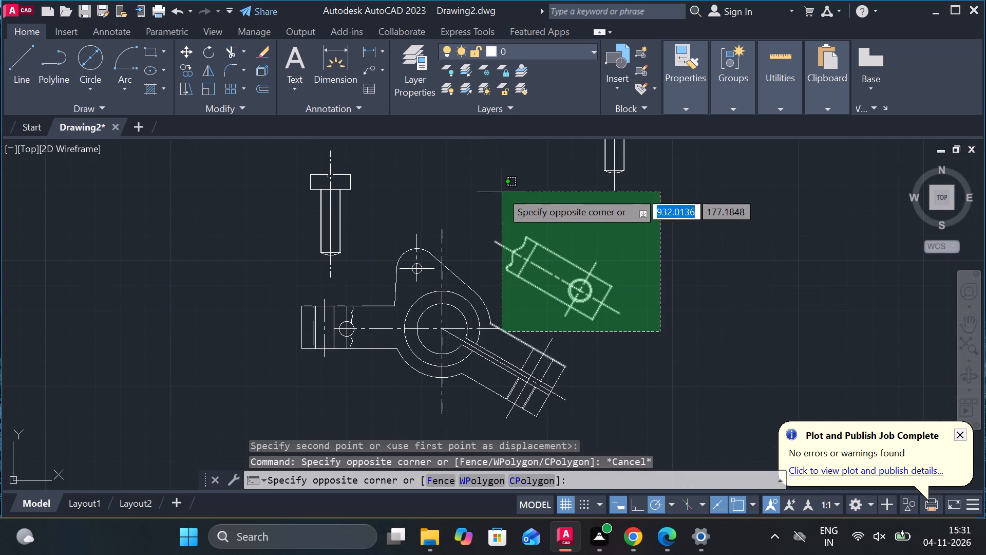
left_click(540, 208)
type("e")
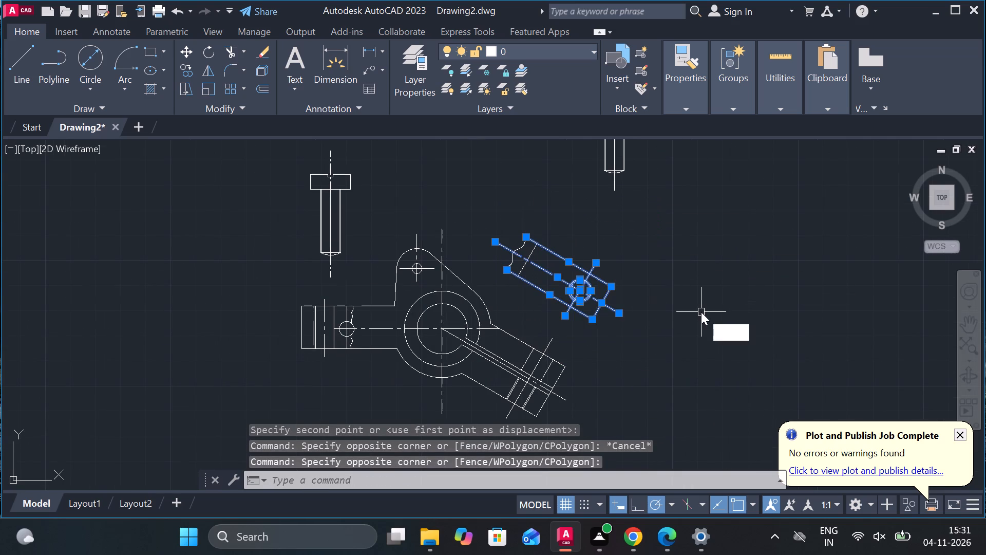
key("space")
left_click_drag(627, 308, 593, 294)
left_click(498, 219)
type("e")
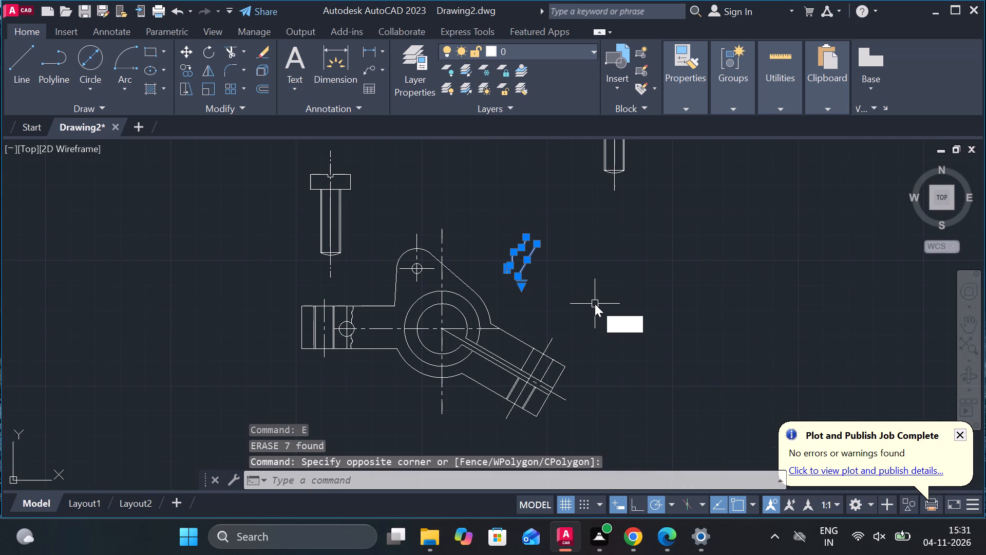
key("space")
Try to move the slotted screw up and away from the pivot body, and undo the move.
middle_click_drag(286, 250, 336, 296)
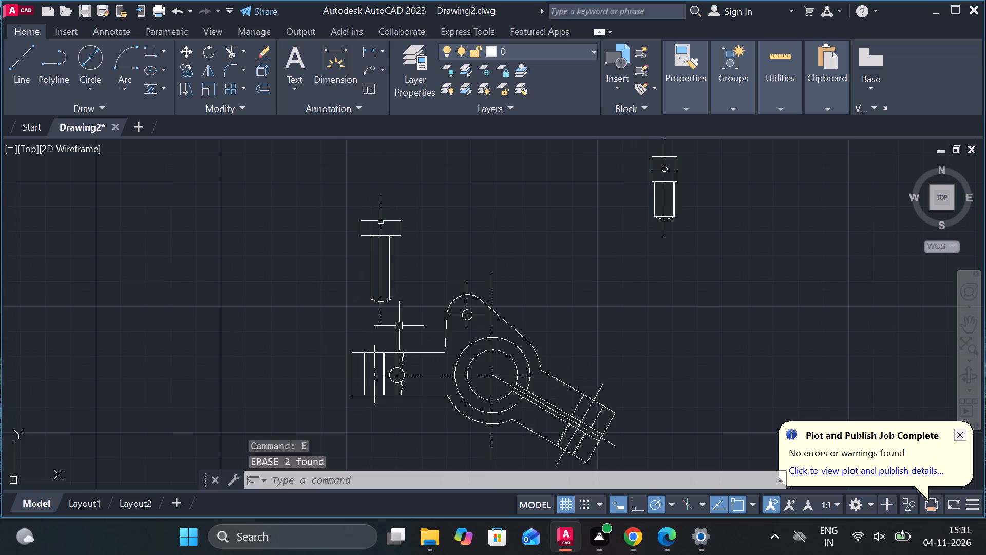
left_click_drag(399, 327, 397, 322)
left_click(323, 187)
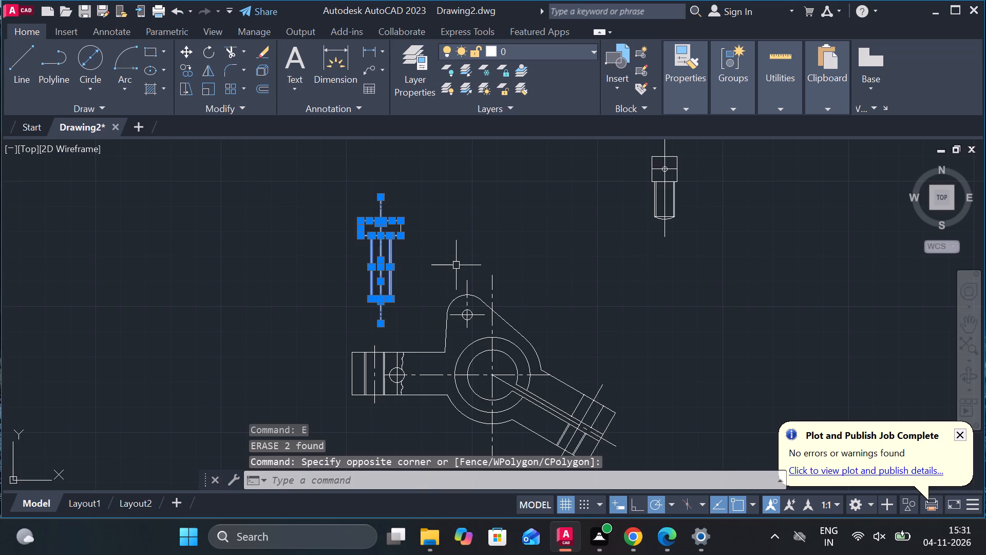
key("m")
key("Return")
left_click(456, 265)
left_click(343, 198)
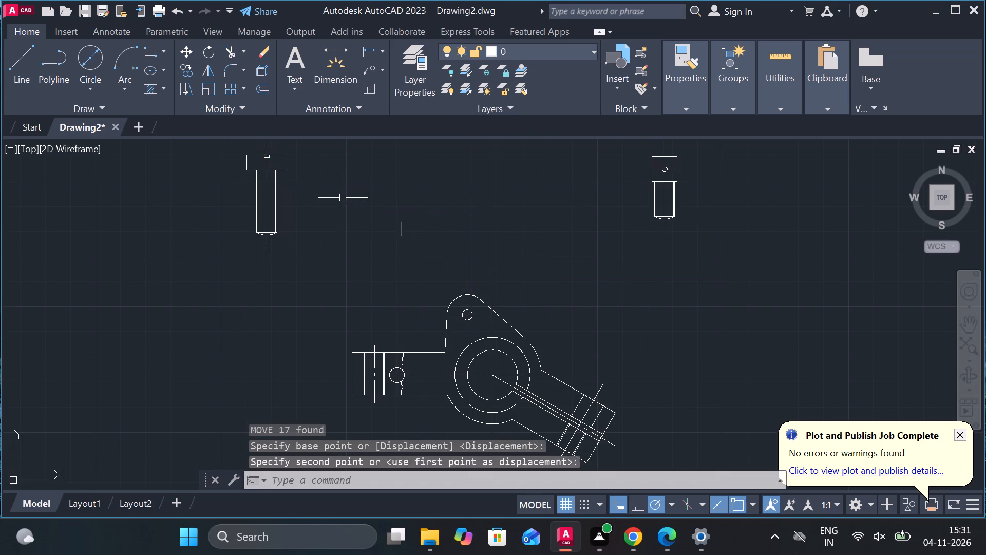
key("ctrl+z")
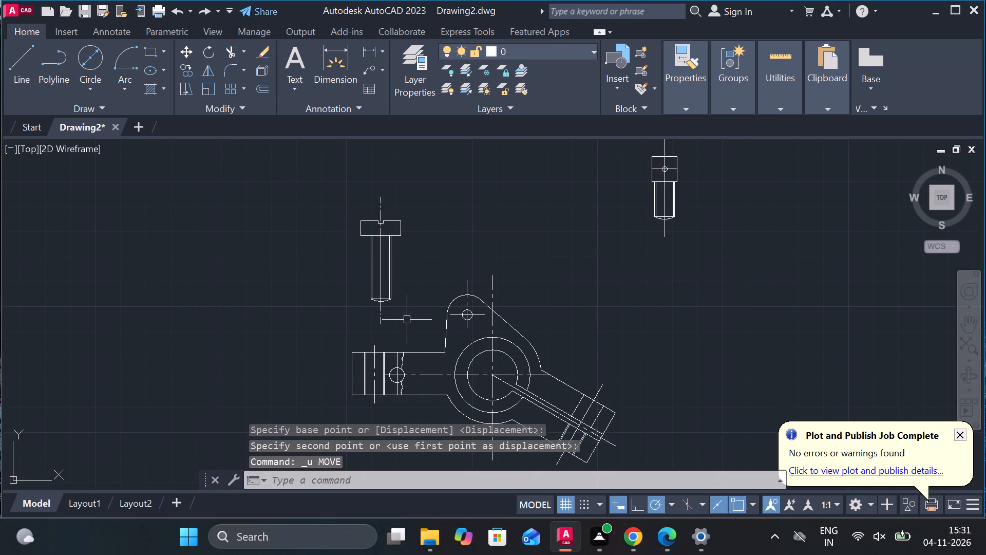
Move the complete slotted screw, including its head's outer edge, farther left of the undimensioned pivot body.
left_click_drag(418, 320, 410, 310)
left_click(336, 198)
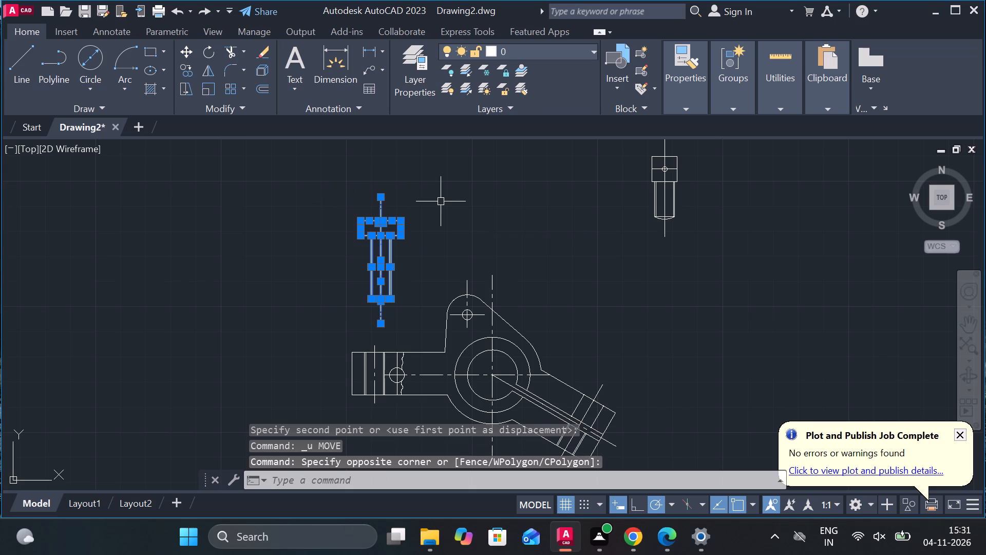
key("m")
key("Return")
left_click(441, 201)
scroll(376, 180, "down", 2)
left_click(295, 180)
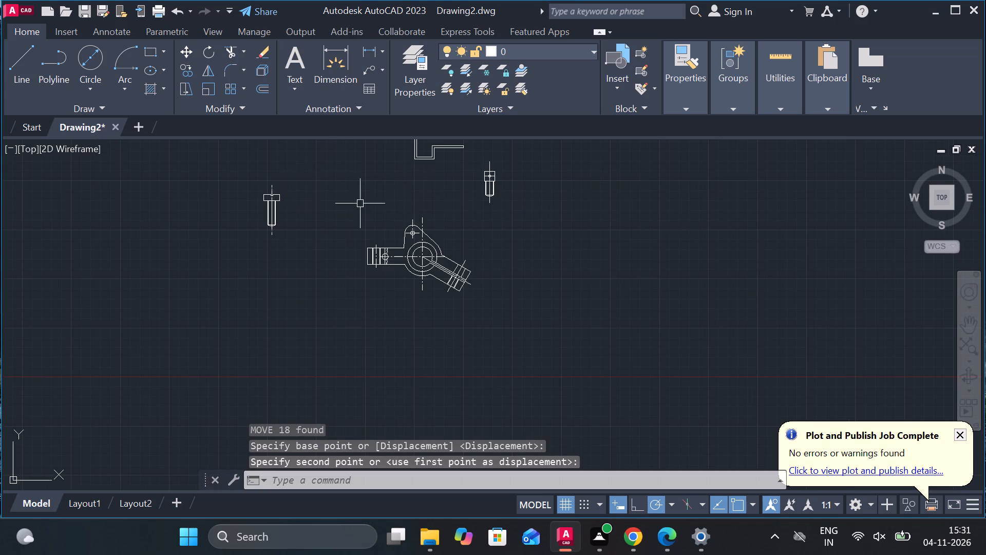
Examine the undimensioned pivot body and the loose parts laid out around it.
scroll(394, 213, "up", 2)
scroll(409, 265, "up", 2)
middle_click(409, 265)
middle_click_drag(409, 264, 366, 164)
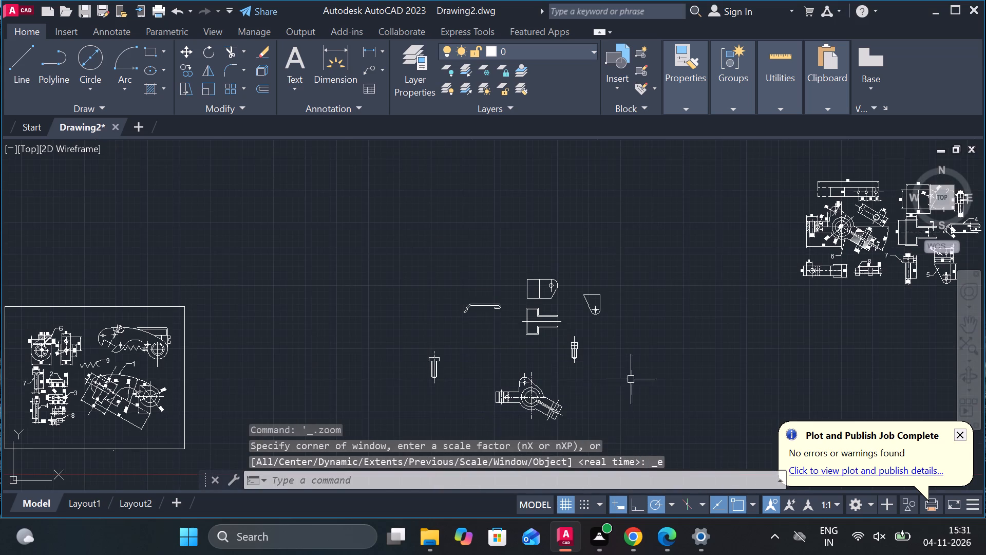
scroll(571, 342, "up", 2)
middle_click_drag(561, 349, 612, 141)
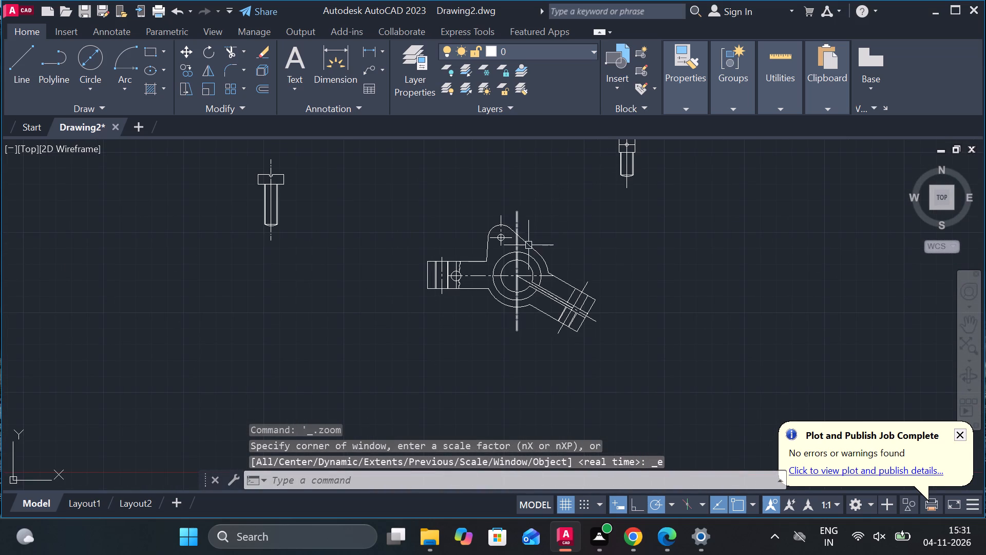
scroll(529, 245, "up", 1)
middle_click_drag(544, 273, 498, 184)
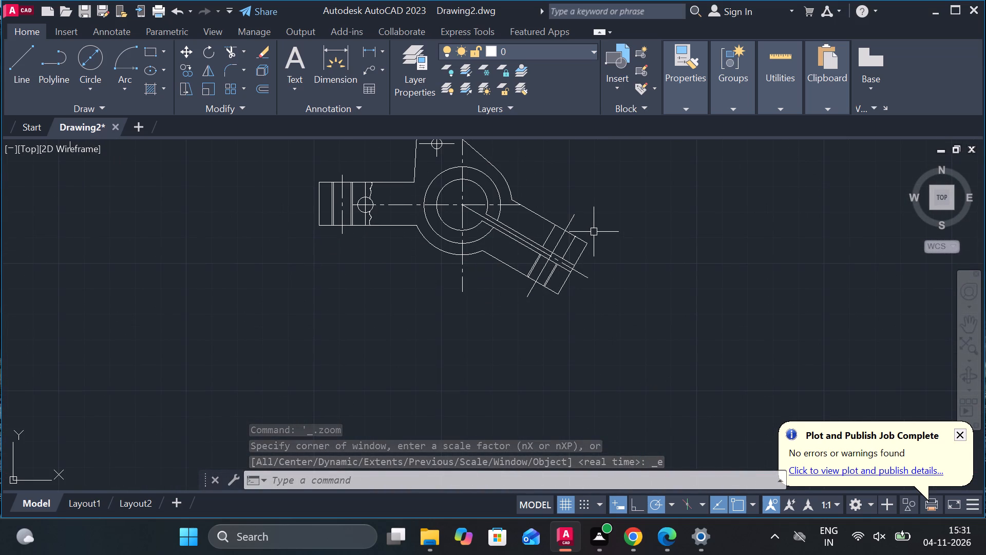
scroll(594, 232, "down", 1)
middle_click_drag(666, 233, 627, 314)
scroll(651, 259, "down", 1)
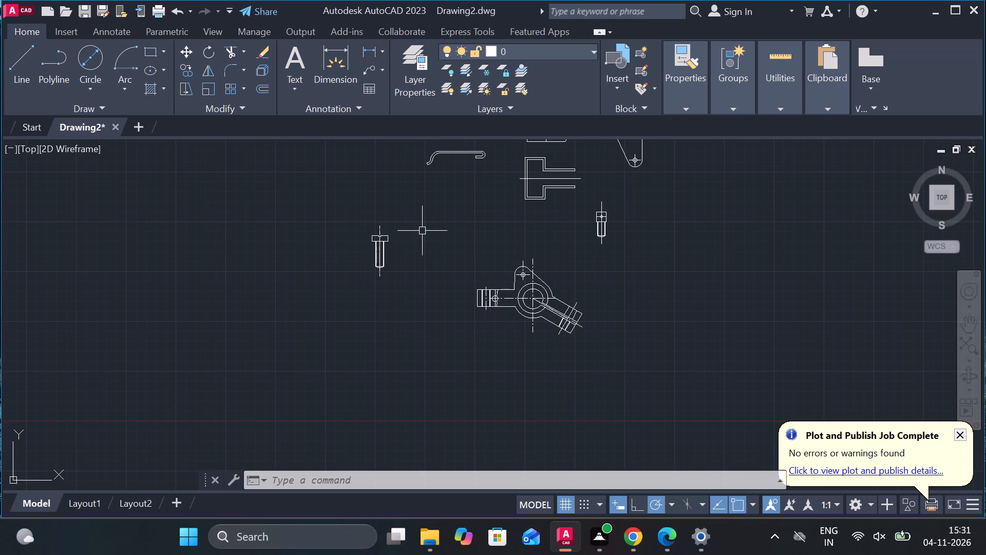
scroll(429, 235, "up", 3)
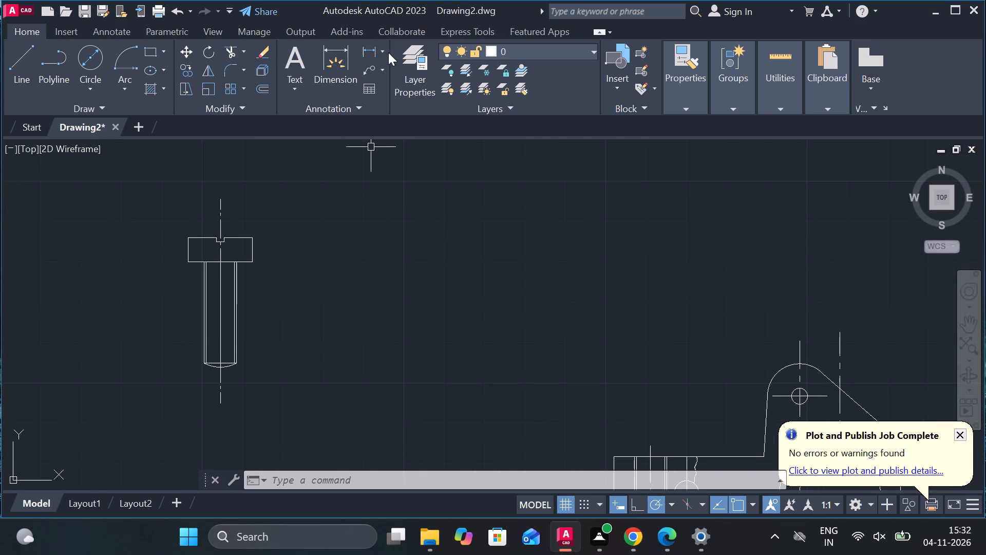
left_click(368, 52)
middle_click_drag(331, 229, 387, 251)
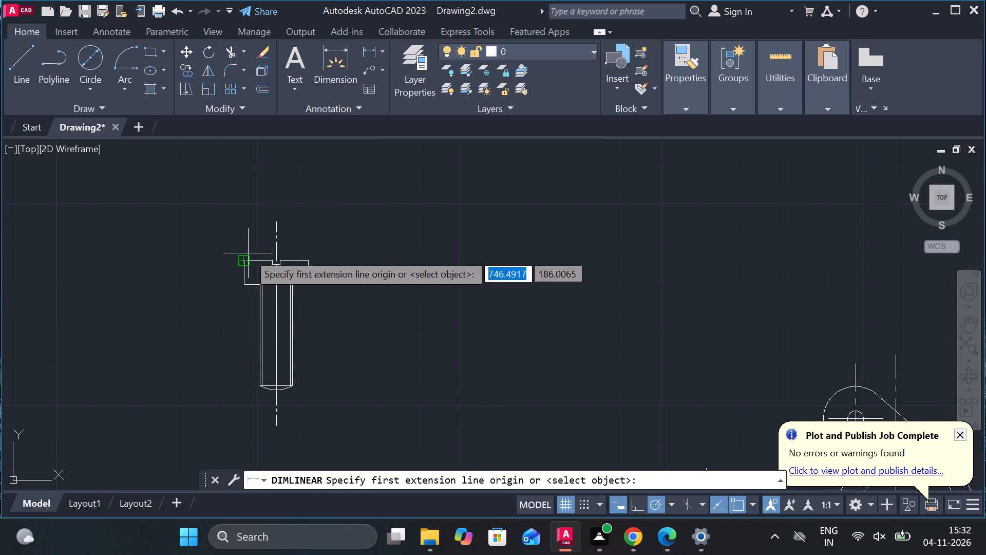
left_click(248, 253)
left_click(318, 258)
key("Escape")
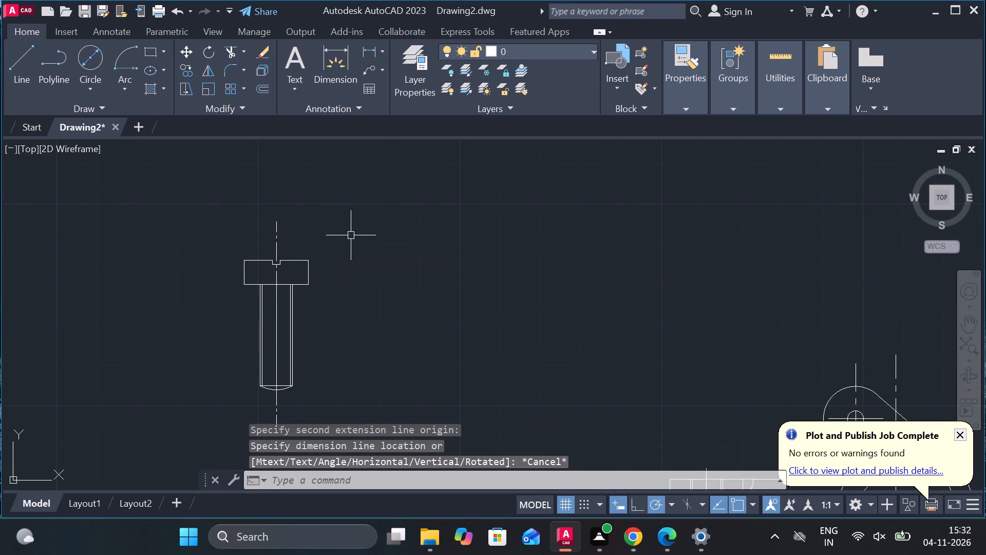
Examine the slotted screw and the screw hole in the pivot body's slanted arm.
scroll(352, 235, "down", 2)
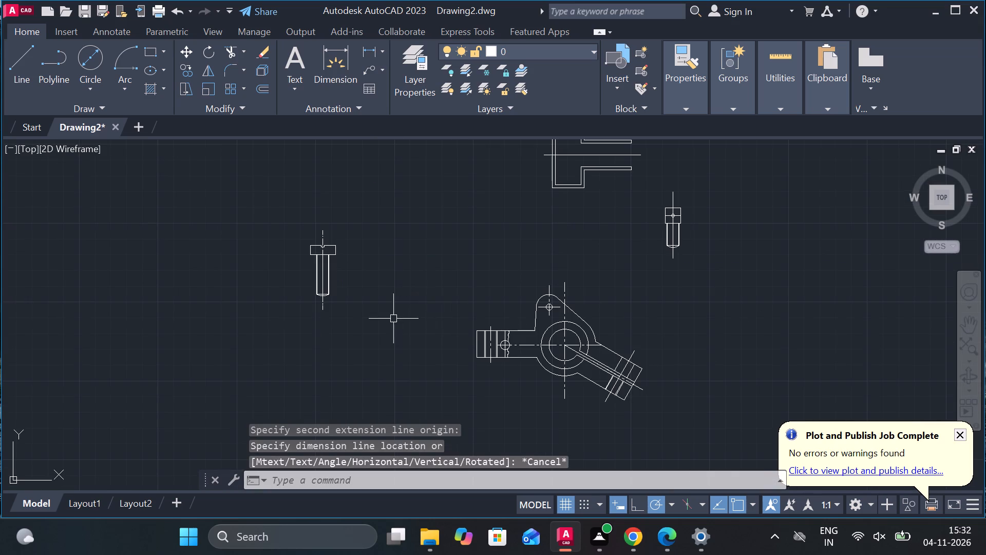
scroll(368, 315, "up", 1)
middle_click_drag(350, 187, 331, 186)
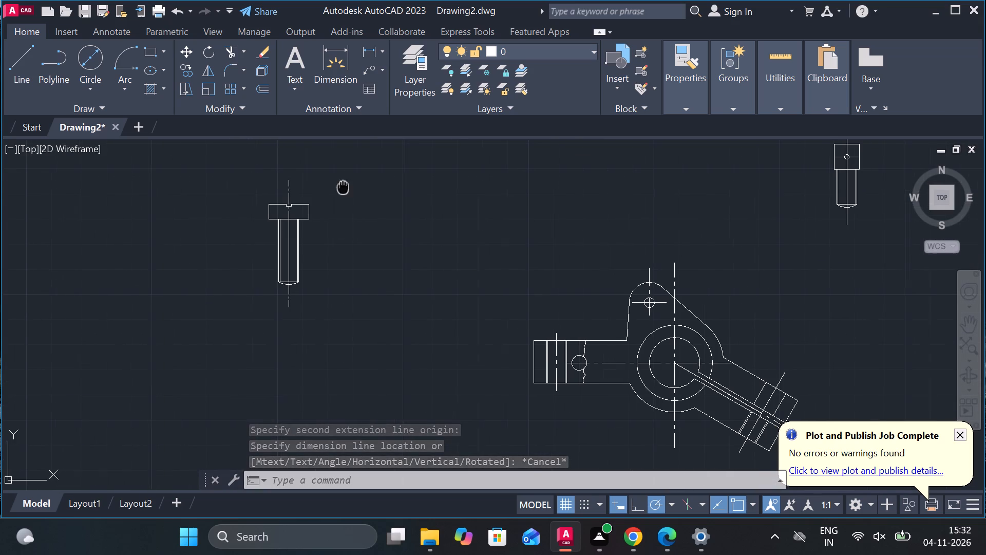
middle_click_drag(331, 186, 327, 175)
scroll(732, 387, "up", 2)
middle_click_drag(717, 387, 544, 300)
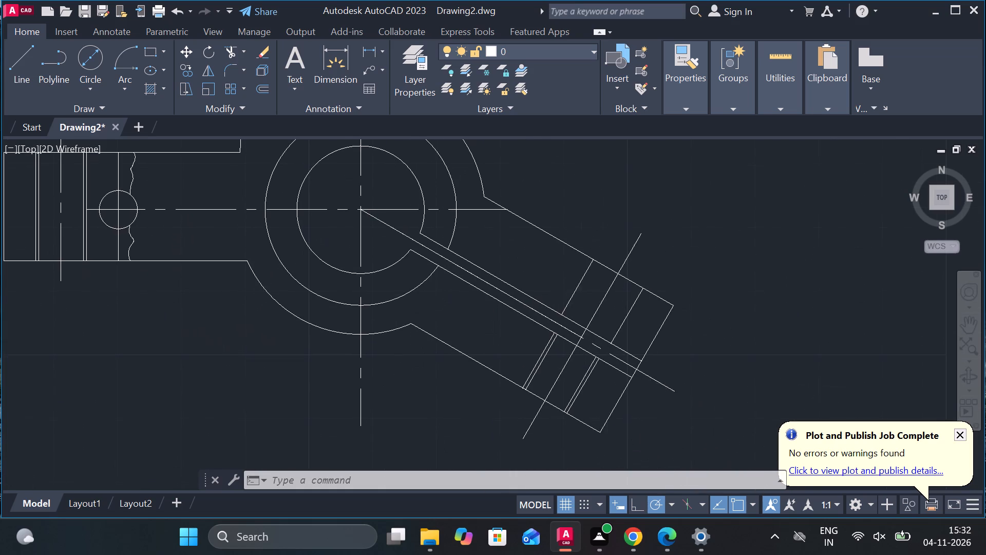
scroll(596, 351, "up", 1)
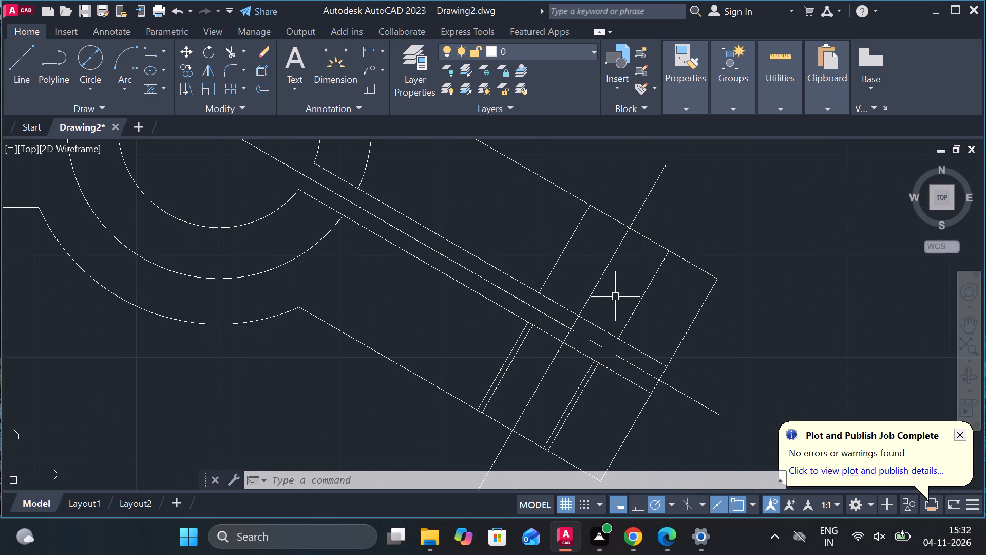
scroll(668, 306, "down", 2)
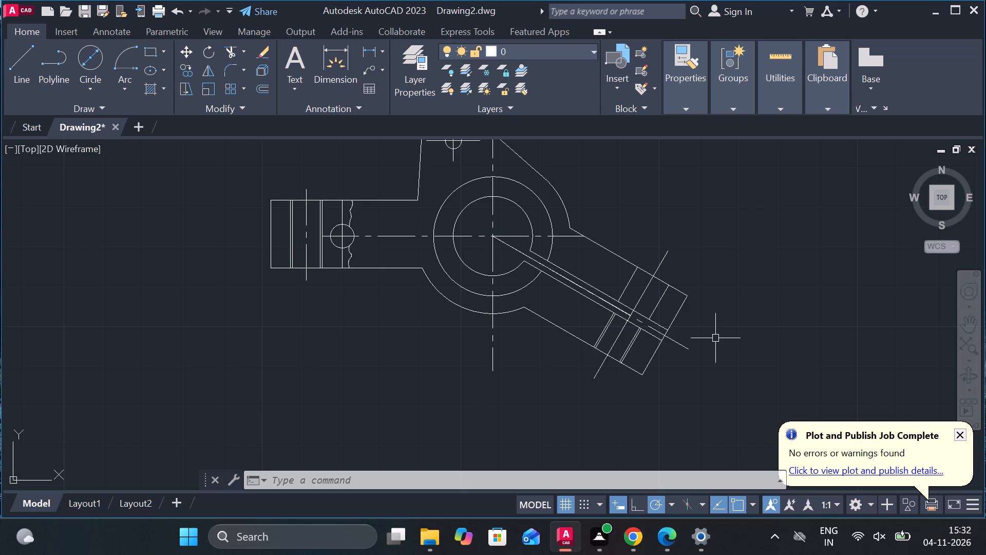
Rotate the complete slotted screw by -30° about the lower end of its centre line.
scroll(608, 345, "down", 2)
left_click(293, 173)
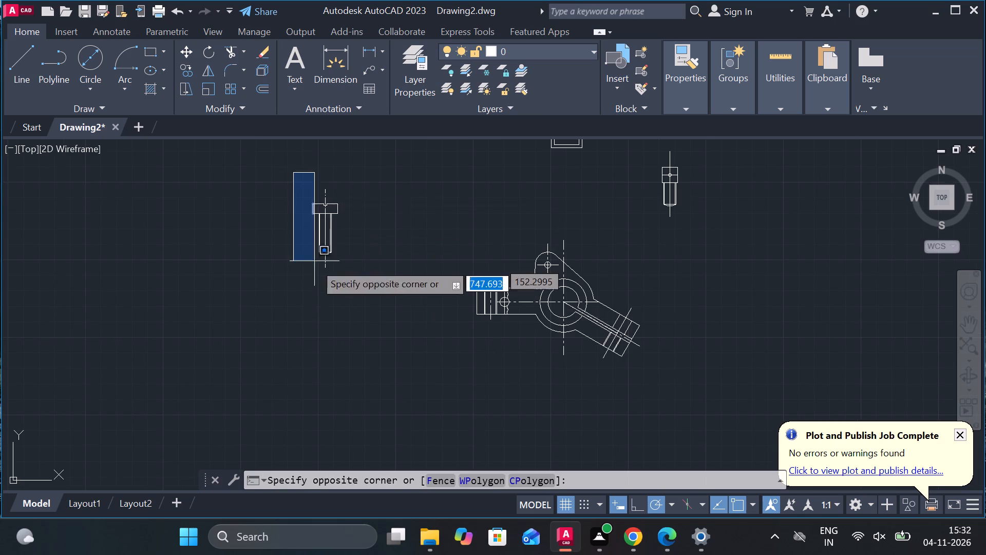
left_click(376, 302)
scroll(394, 217, "up", 2)
left_click(204, 50)
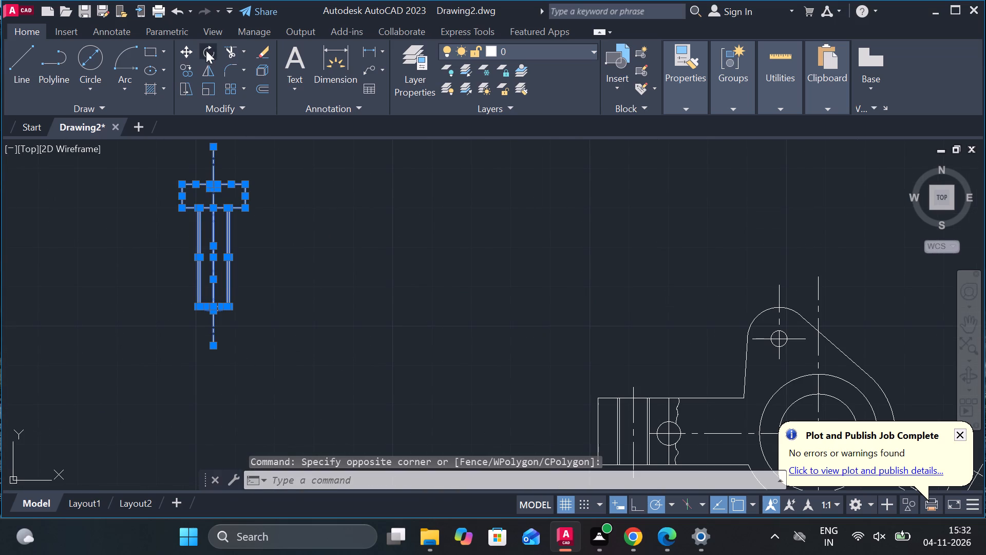
middle_click_drag(345, 301, 420, 281)
left_click(296, 327)
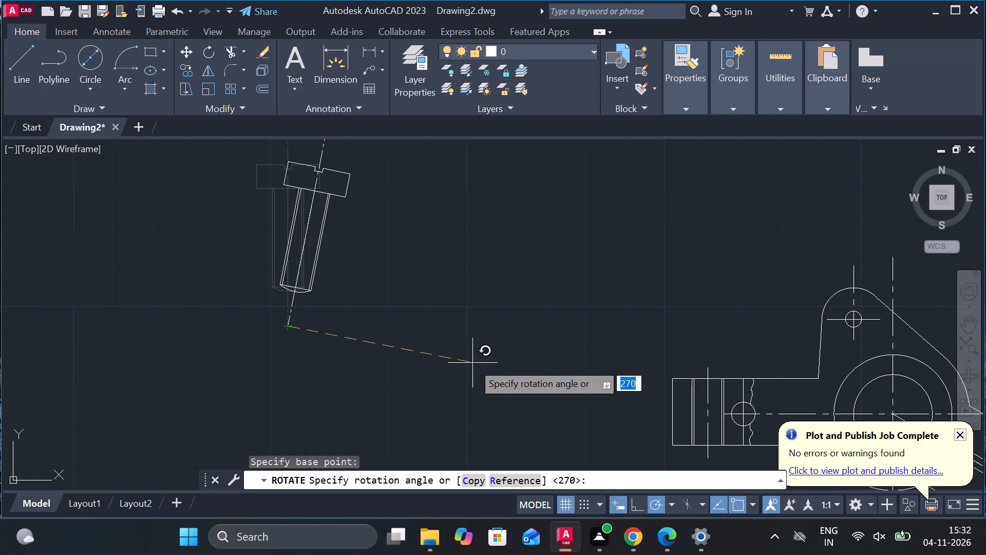
type("-30")
key("Return")
Move the tilted screw by the centre of its head's underside onto the slanted arm's upper edge at the hole's axis.
scroll(472, 360, "down", 1)
left_click(328, 197)
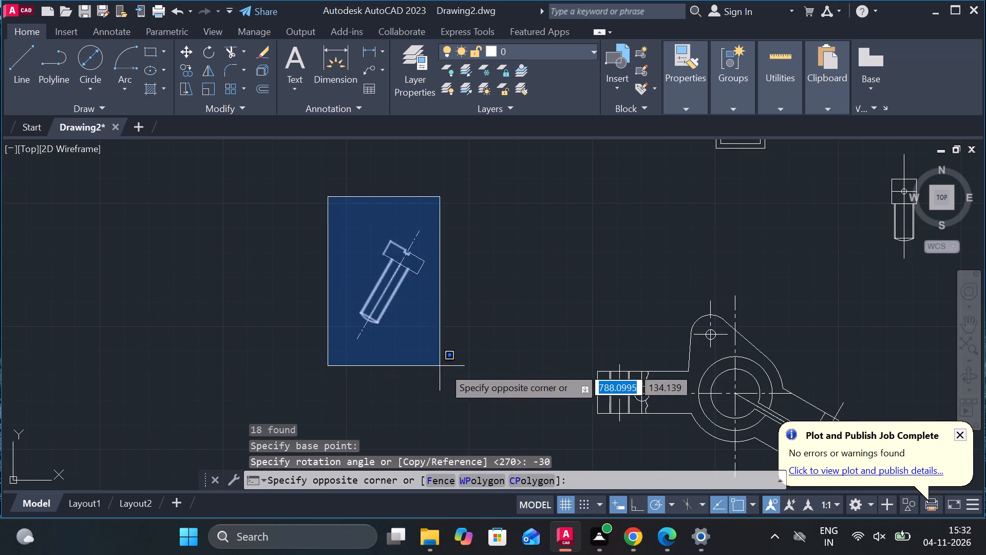
left_click(492, 367)
key("m")
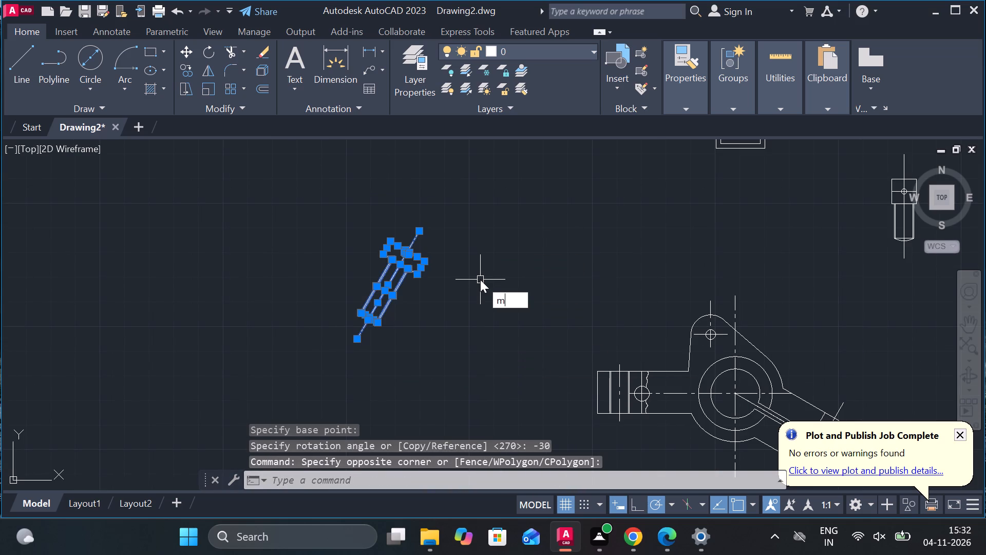
key("Return")
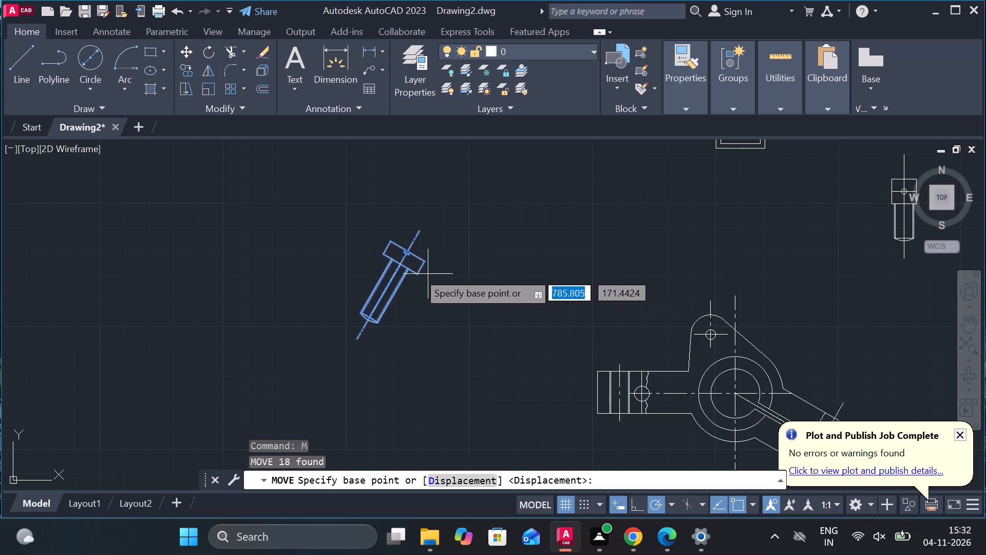
scroll(388, 265, "up", 3)
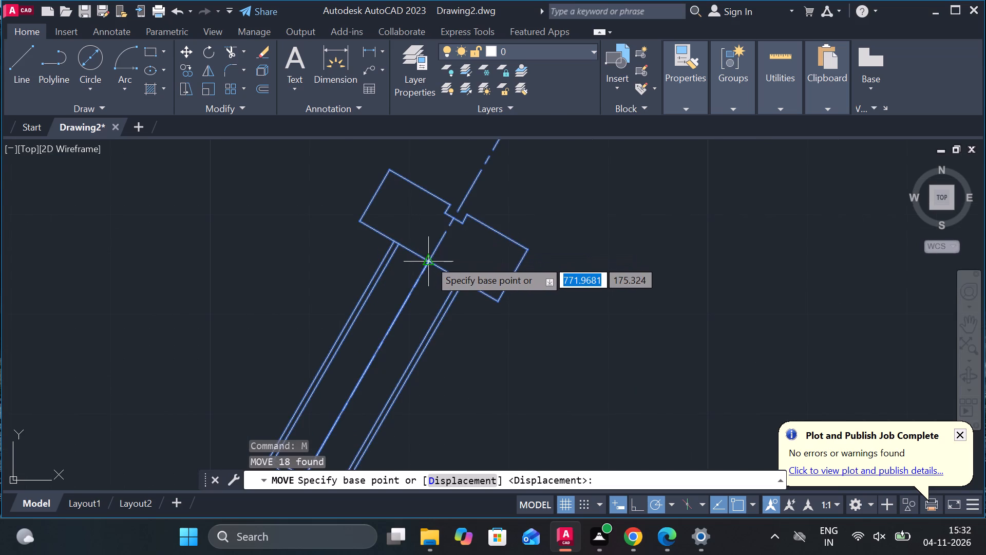
left_click(429, 260)
scroll(487, 260, "down", 2)
scroll(599, 291, "down", 2)
middle_click_drag(602, 292, 466, 286)
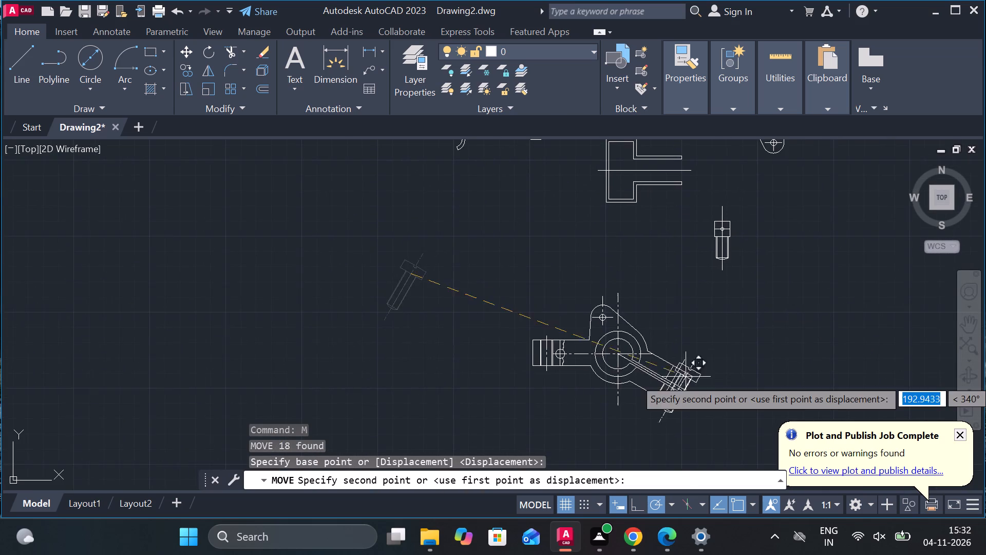
scroll(703, 381, "up", 2)
middle_click_drag(679, 383, 649, 288)
scroll(616, 275, "up", 3)
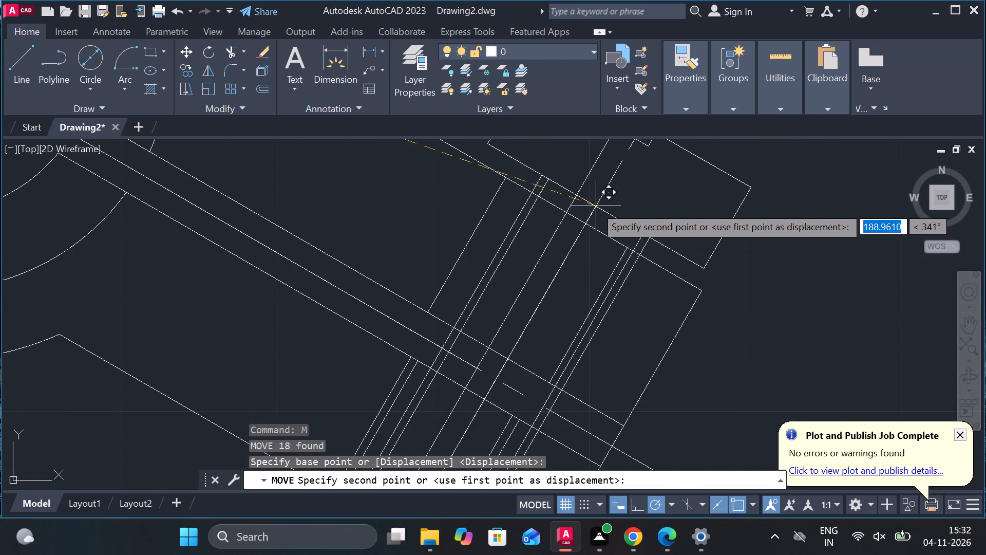
left_click(569, 210)
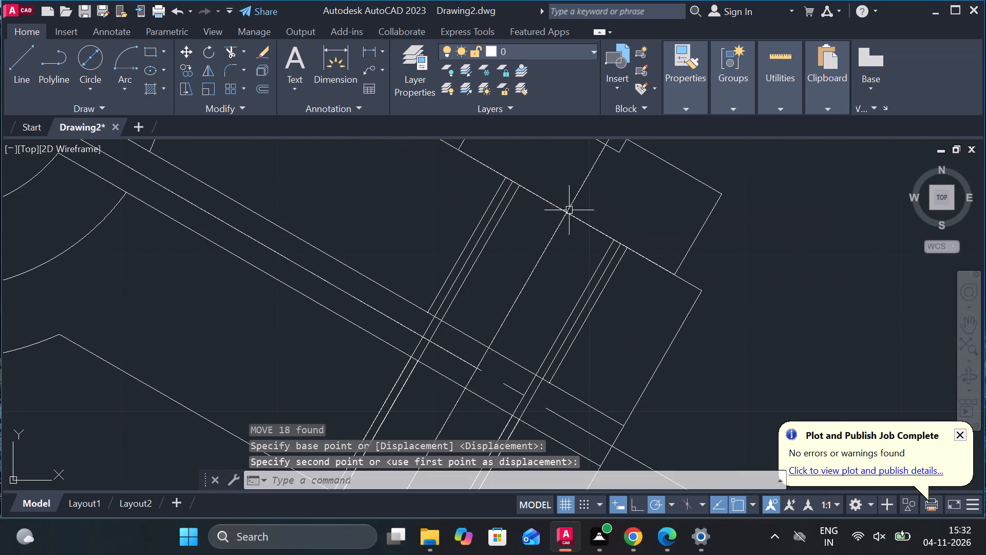
Trim the screw shank, hole and axis lines inside the slanted arm on both sides of its central slot.
scroll(671, 284, "down", 1)
middle_click_drag(689, 319, 652, 276)
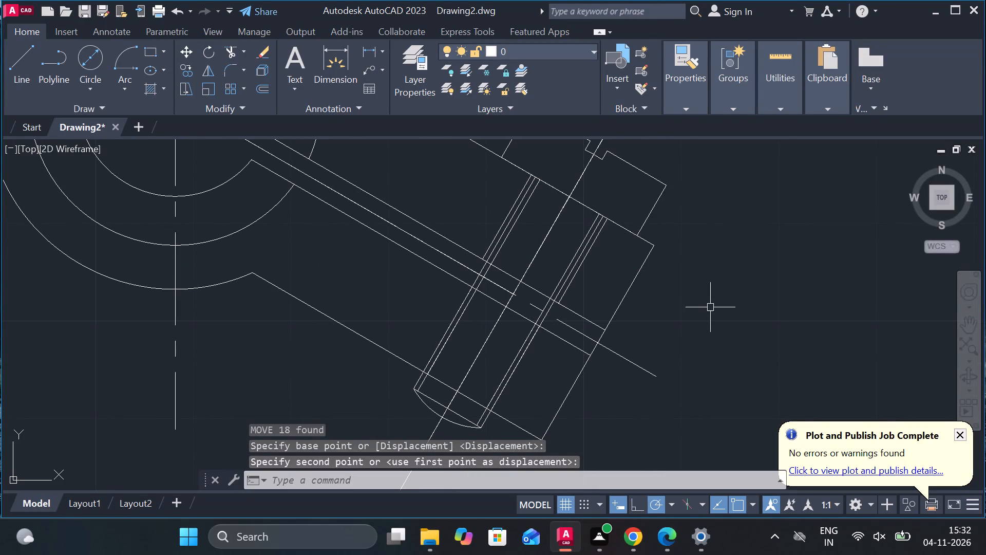
type("tr")
key("space")
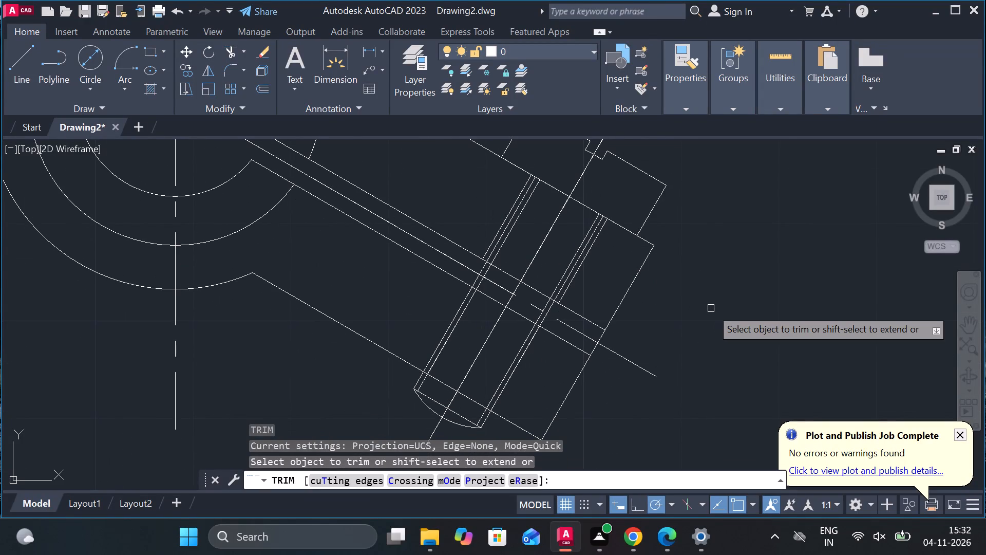
left_click(471, 195)
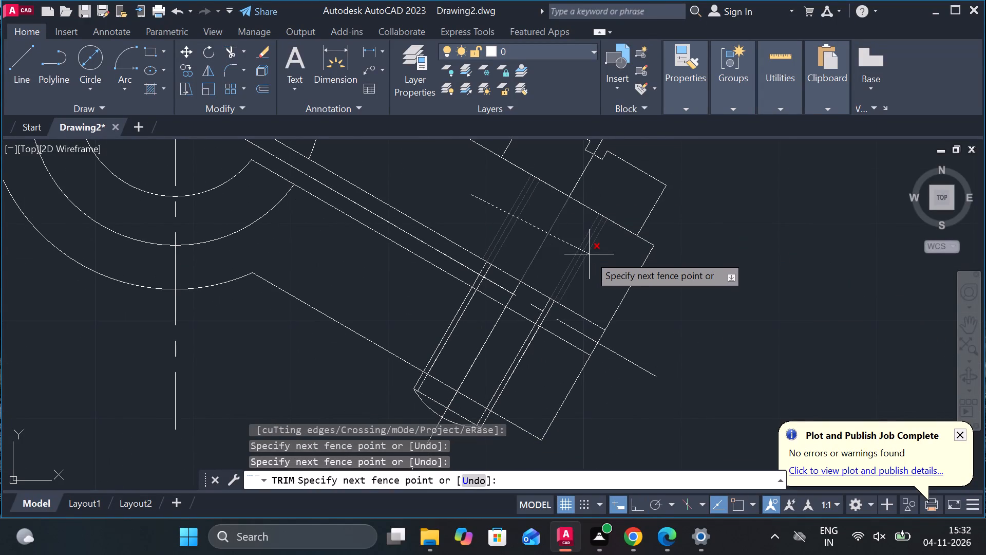
left_click(590, 255)
left_click(394, 284)
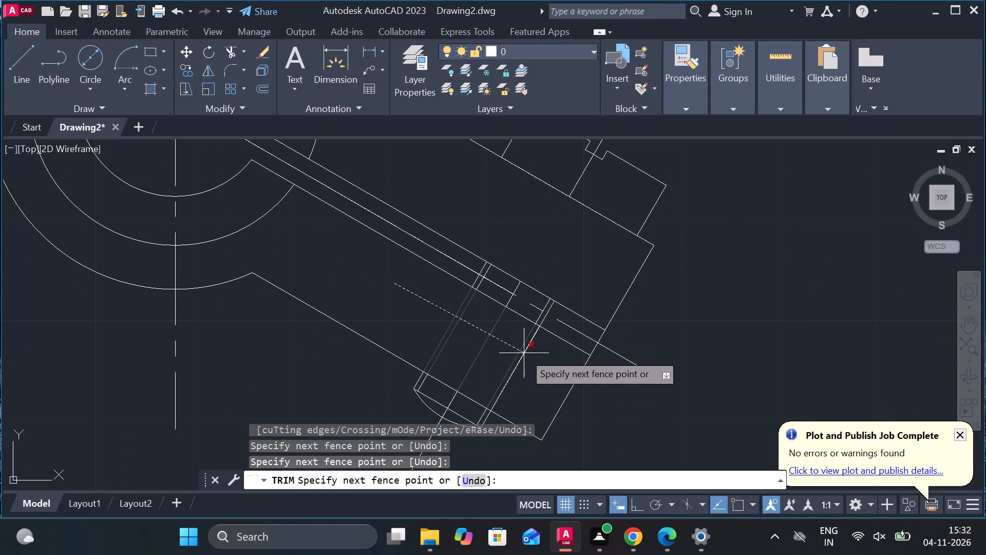
left_click(534, 359)
key("Escape")
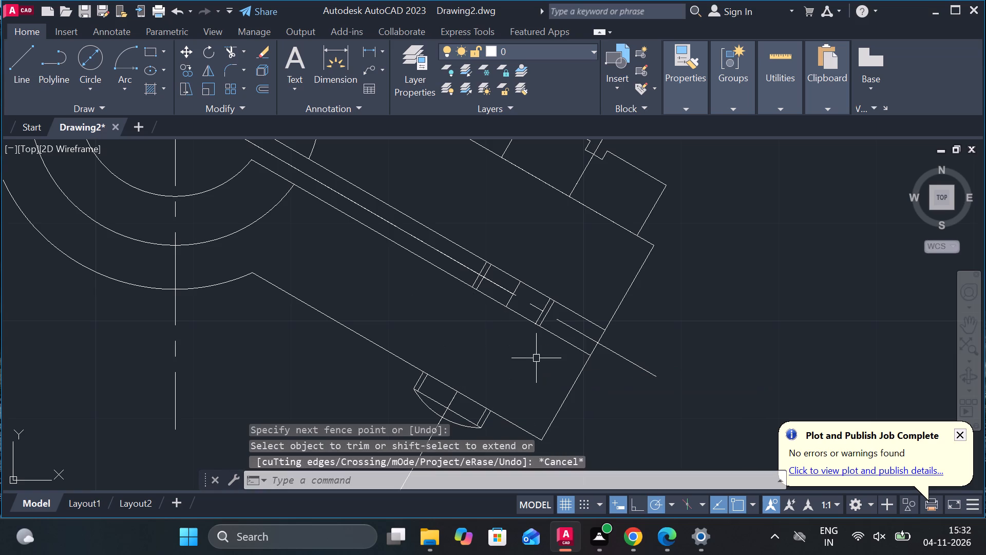
Erase the two overlapping old lines running along the middle of the slanted arm's slot.
left_click(470, 266)
type("e")
key("space")
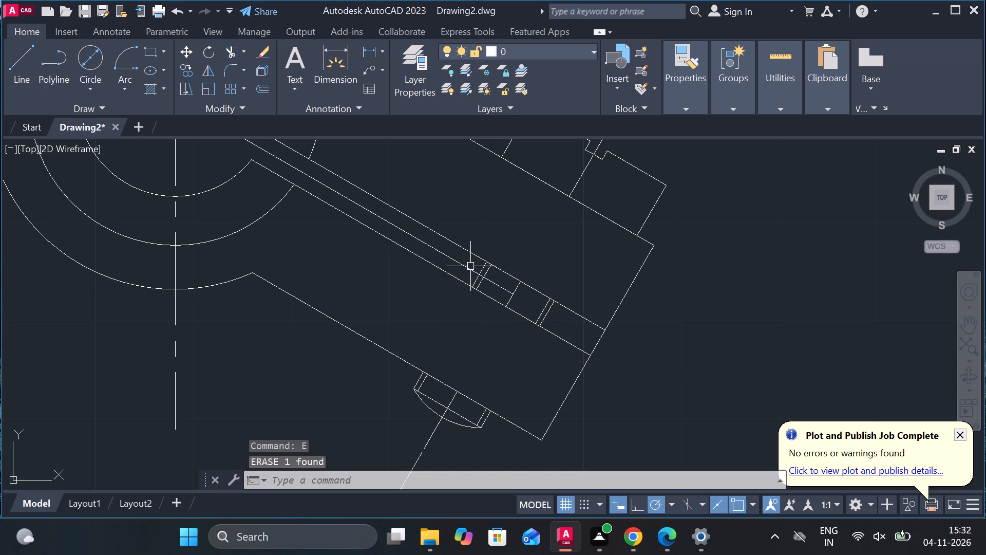
left_click(451, 257)
type("e")
key("space")
Draw a line about 58 units long at 330° from the pivot bore's centre through the slot, past the arm's end.
scroll(451, 257, "down", 2)
middle_click_drag(433, 286, 463, 293)
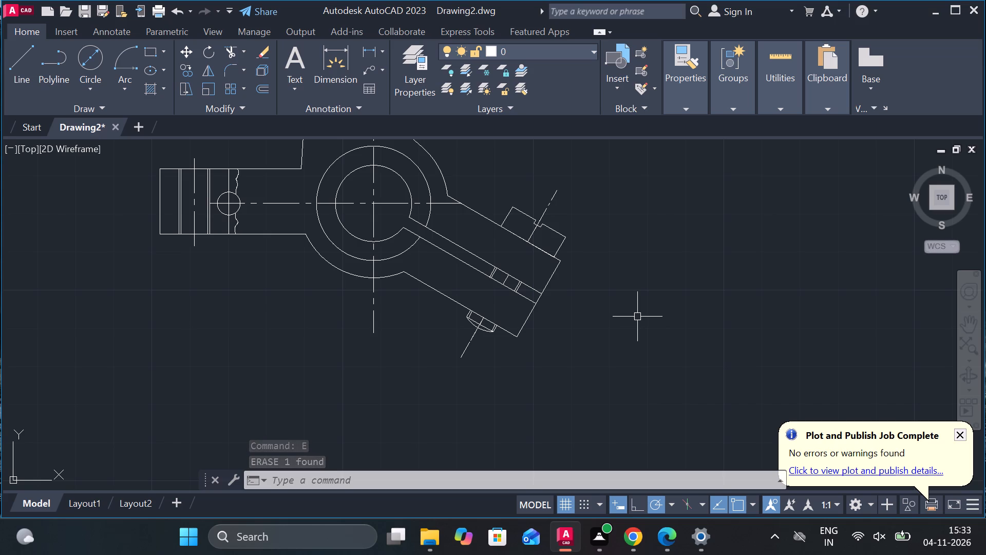
key("Escape")
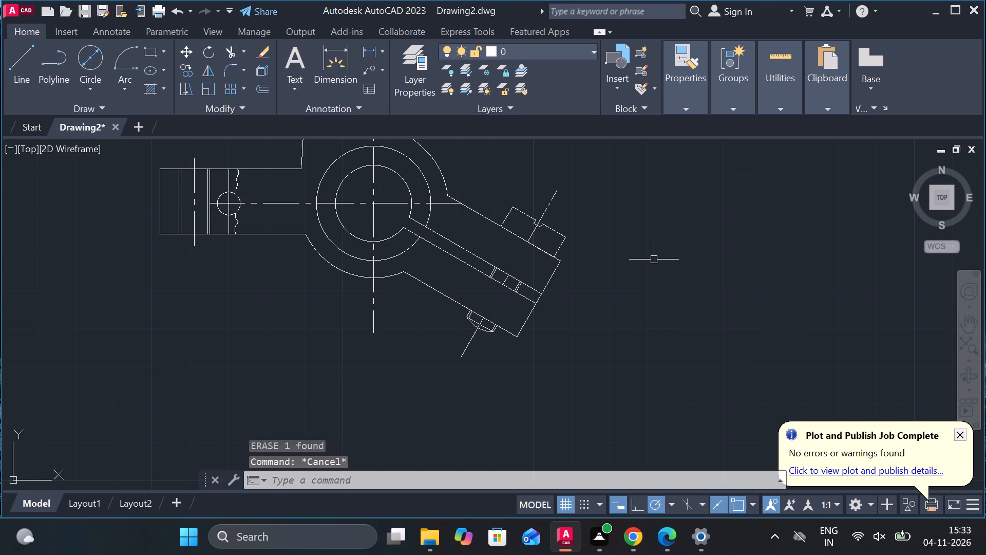
key("l")
key("Return")
scroll(327, 228, "up", 1)
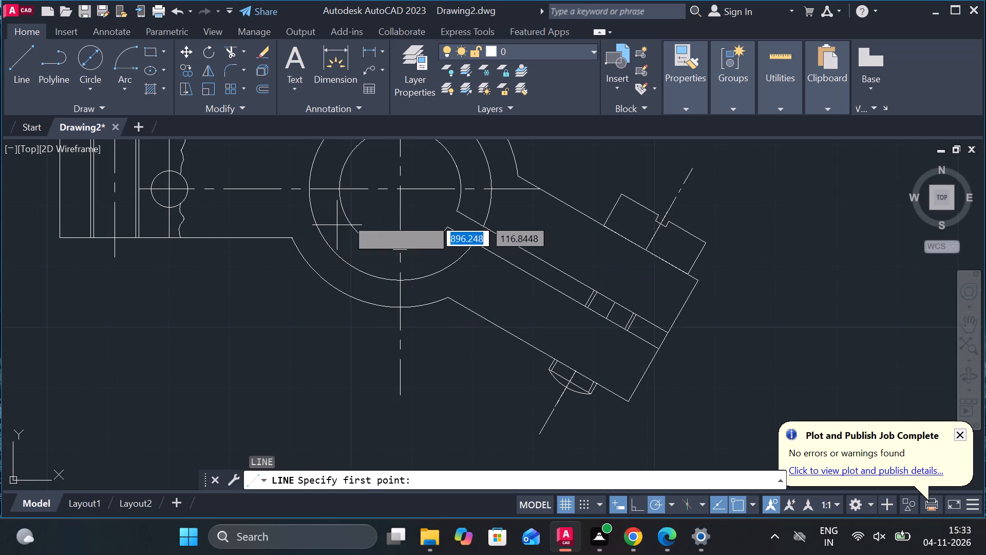
left_click(395, 192)
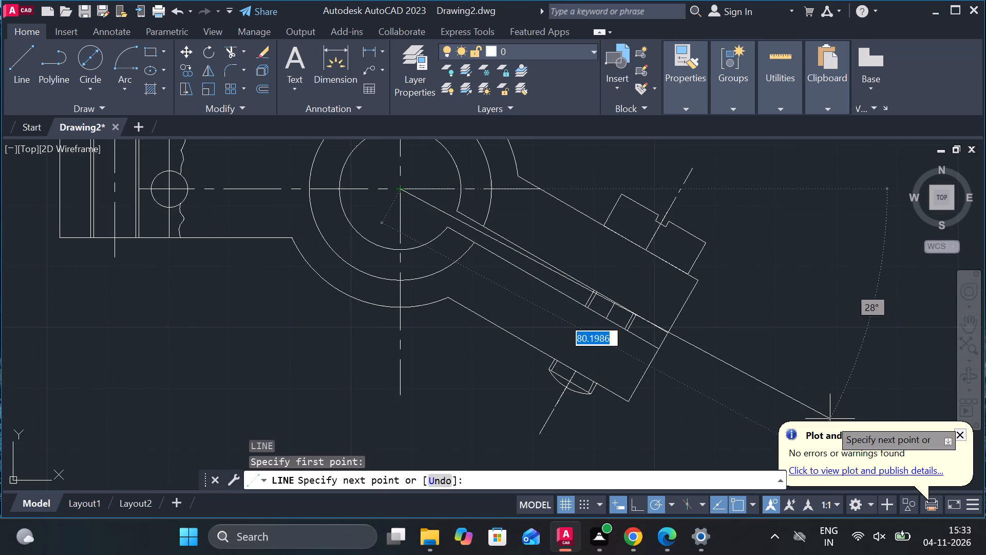
scroll(800, 416, "up", 1)
middle_click_drag(800, 416, 713, 364)
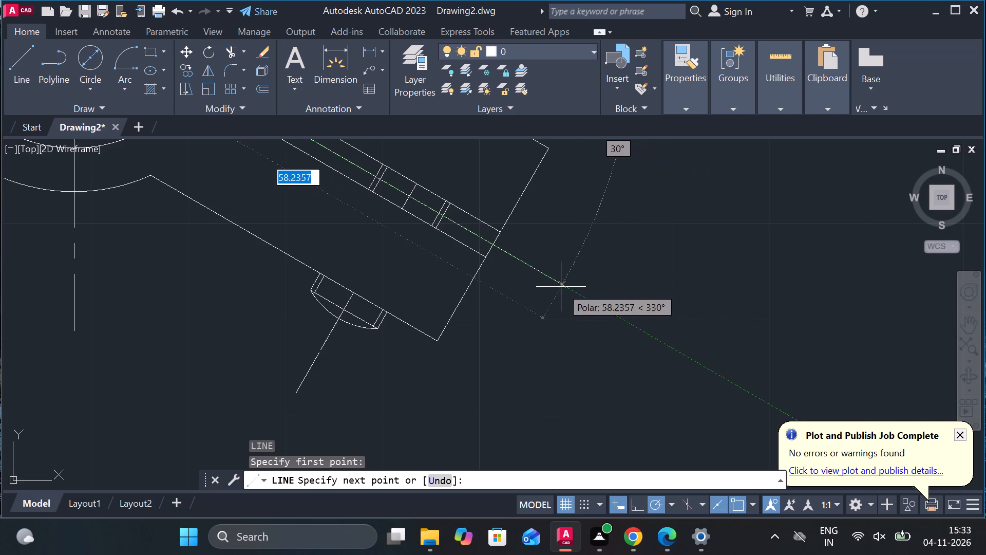
left_click(561, 287)
key("Escape")
Set the linetype of the new line along the slanted arm's slot to CENTER2.
left_click(533, 269)
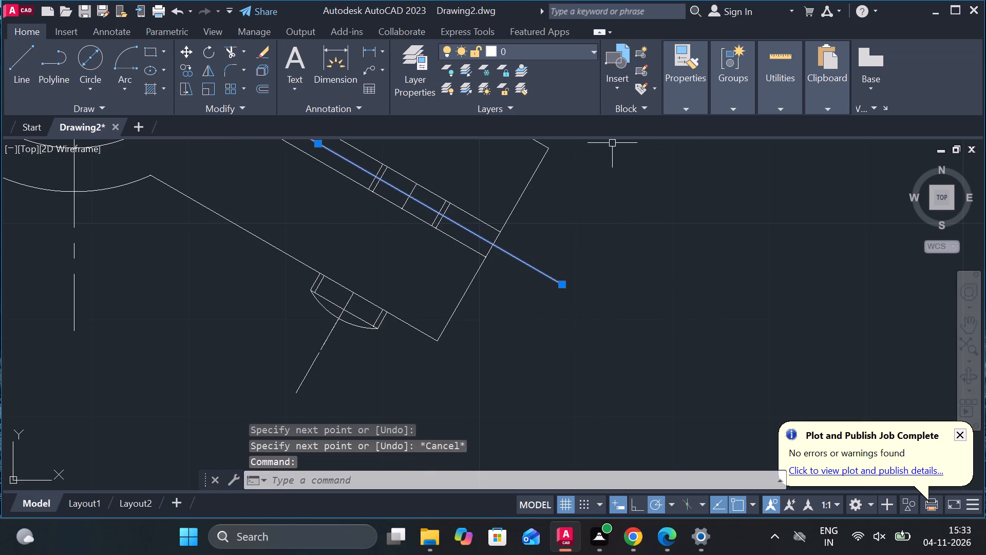
left_click(684, 110)
left_click(793, 158)
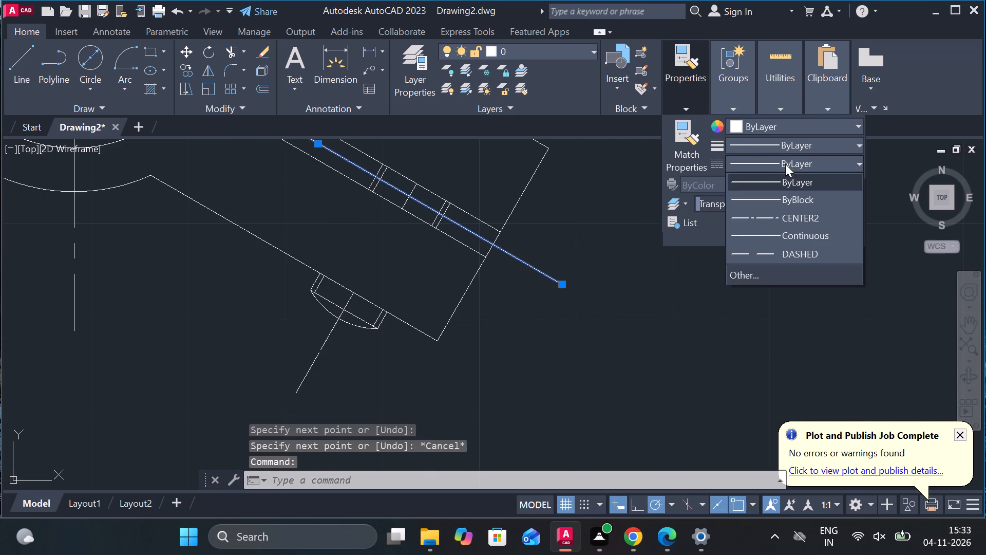
left_click(764, 215)
key("Escape")
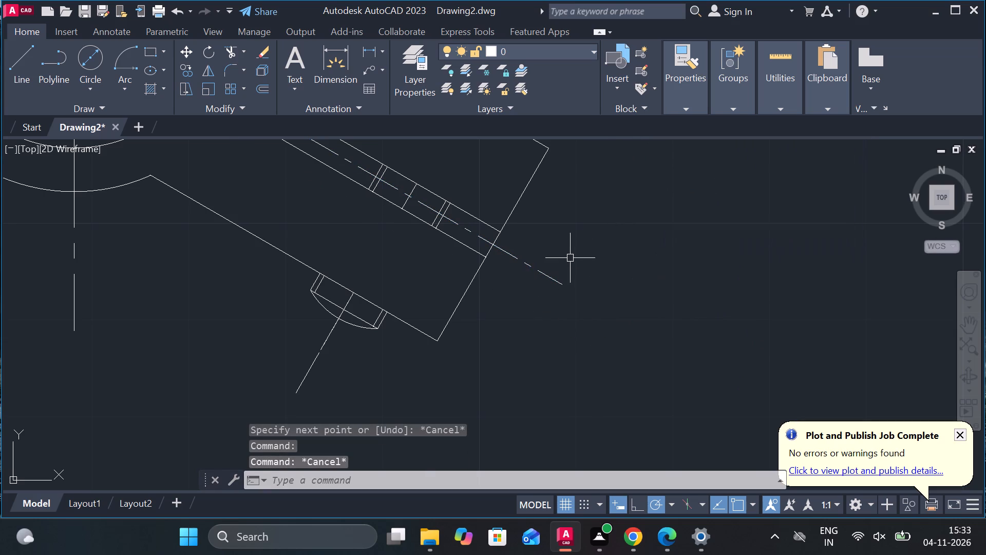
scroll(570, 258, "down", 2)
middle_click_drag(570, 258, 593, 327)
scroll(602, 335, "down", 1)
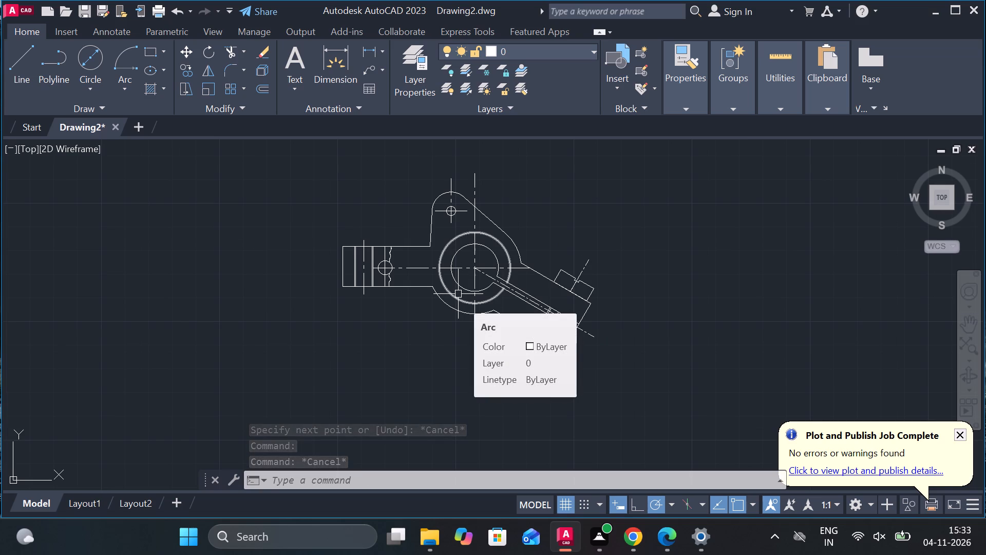
Move the tapered plate copy by its hole centre onto the hole centre of the pivot body's upper lug.
middle_click_drag(453, 279, 456, 347)
scroll(590, 239, "down", 1)
middle_click_drag(634, 222, 628, 404)
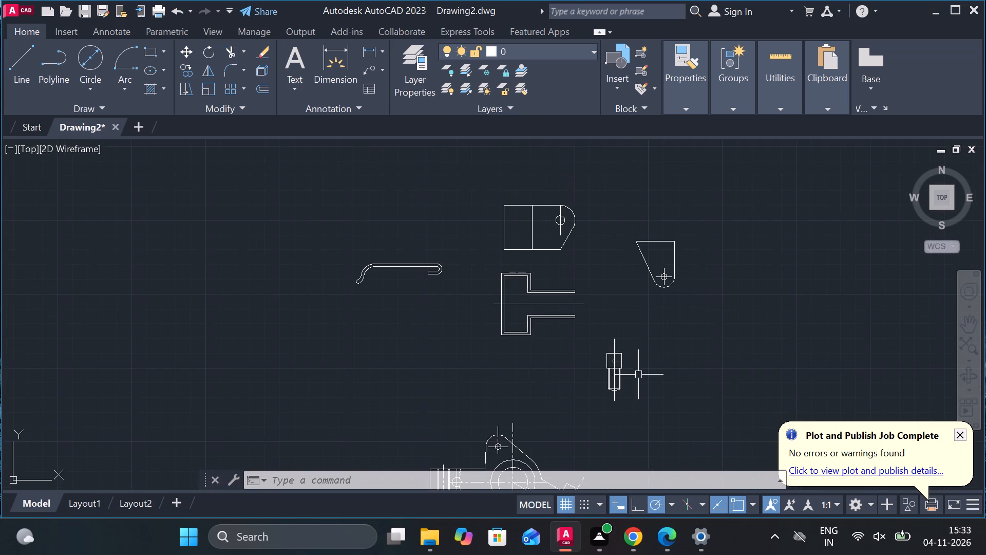
scroll(637, 257, "up", 1)
left_click(620, 203)
left_click(744, 324)
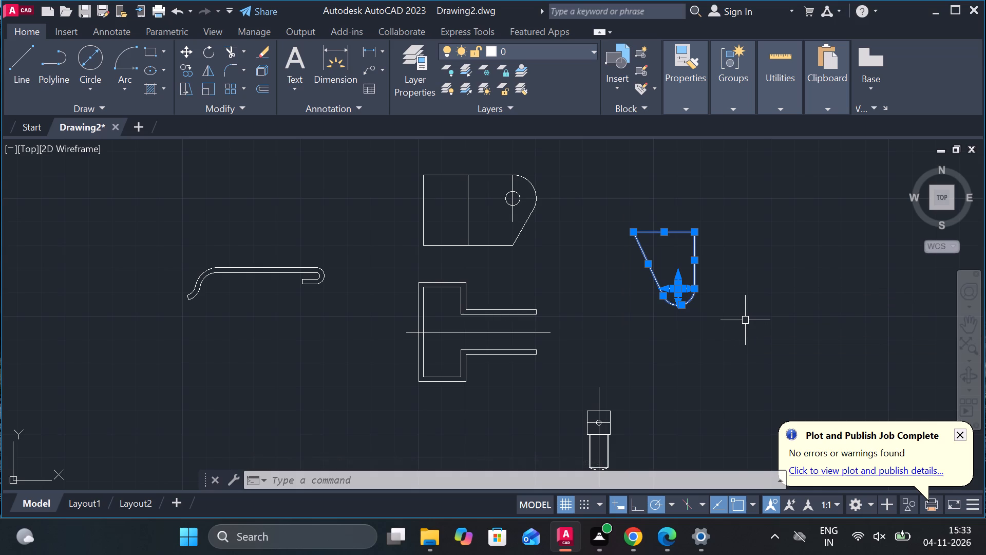
key("m")
key("Return")
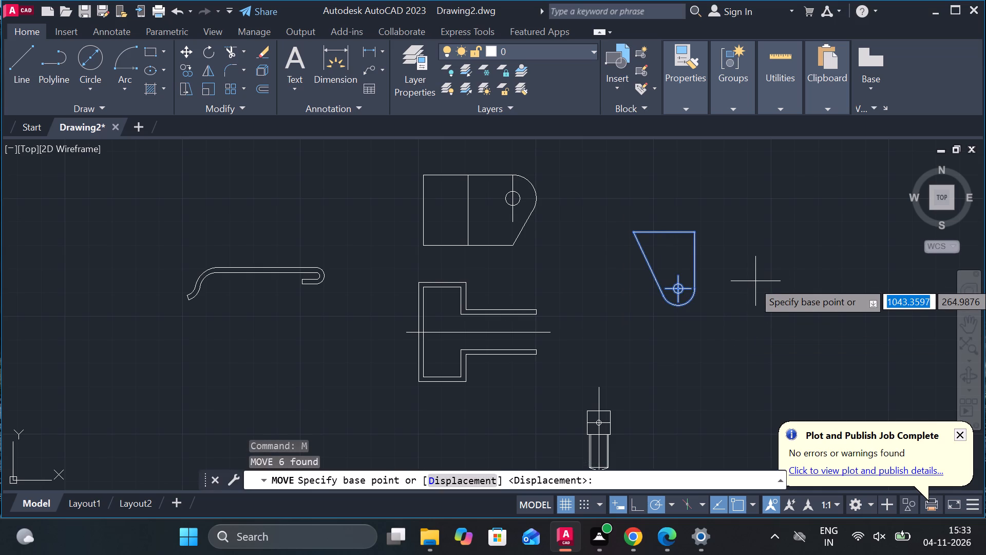
scroll(753, 282, "up", 3)
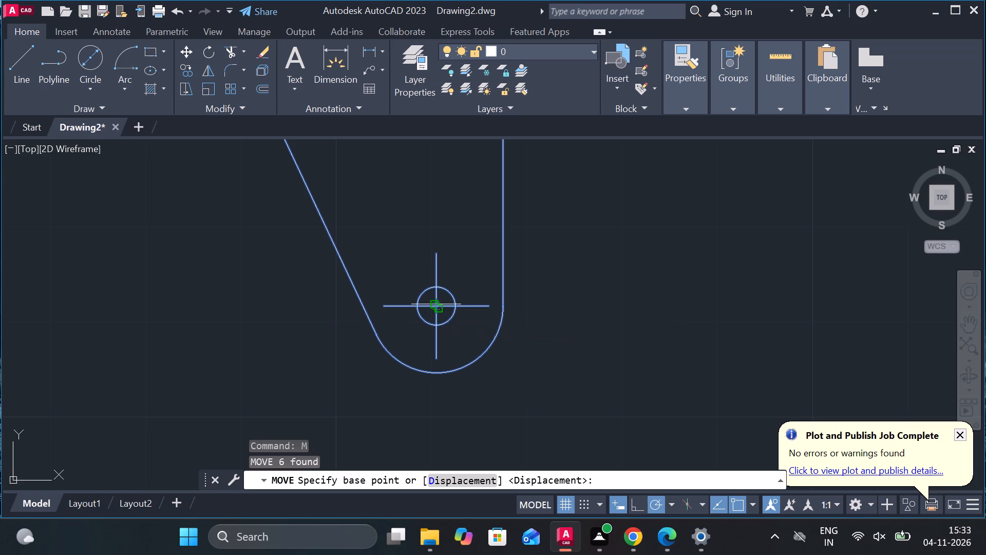
left_click(436, 304)
scroll(439, 303, "down", 5)
middle_click_drag(502, 345, 623, 213)
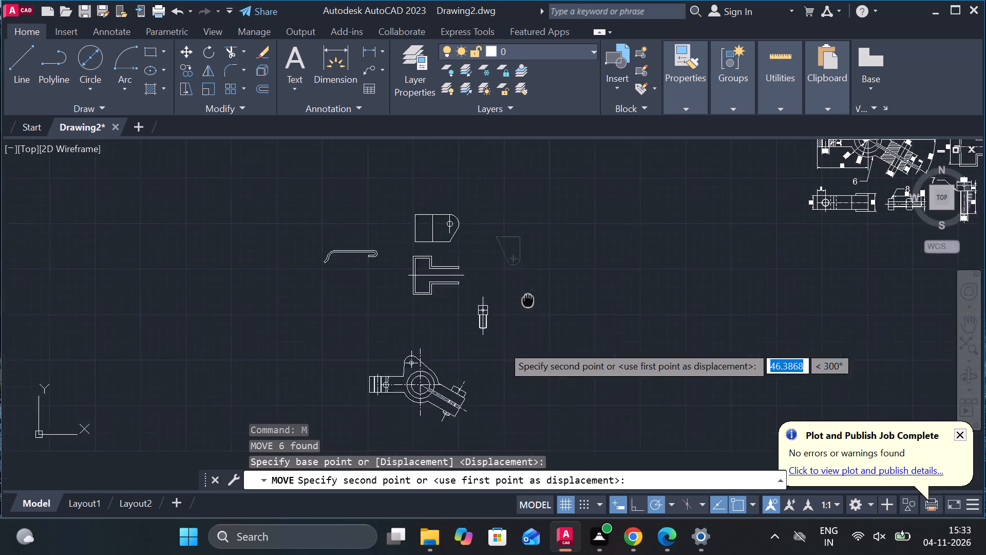
middle_click_drag(623, 213, 634, 206)
scroll(437, 261, "up", 4)
middle_click_drag(583, 254, 290, 252)
middle_click_drag(538, 307, 506, 308)
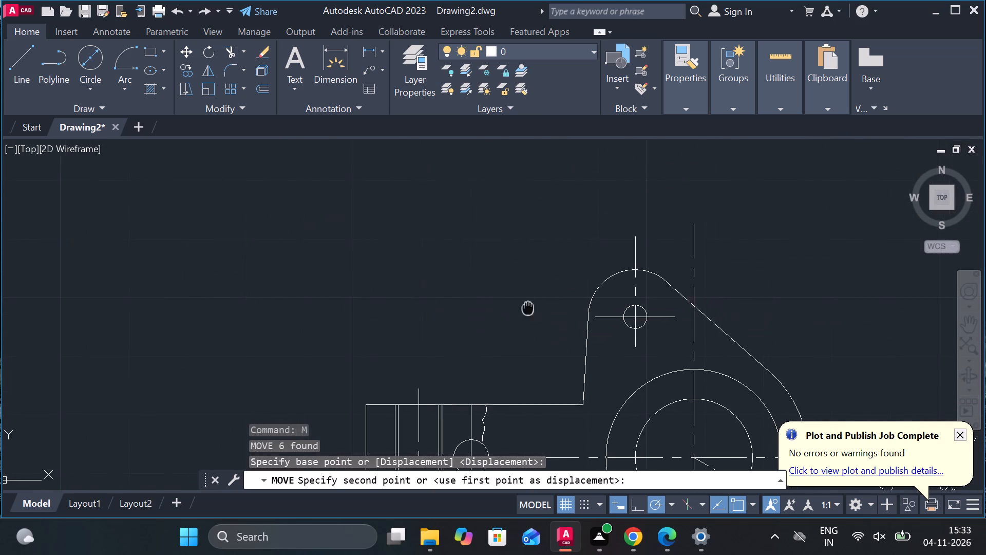
middle_click_drag(506, 308, 453, 294)
scroll(586, 314, "up", 2)
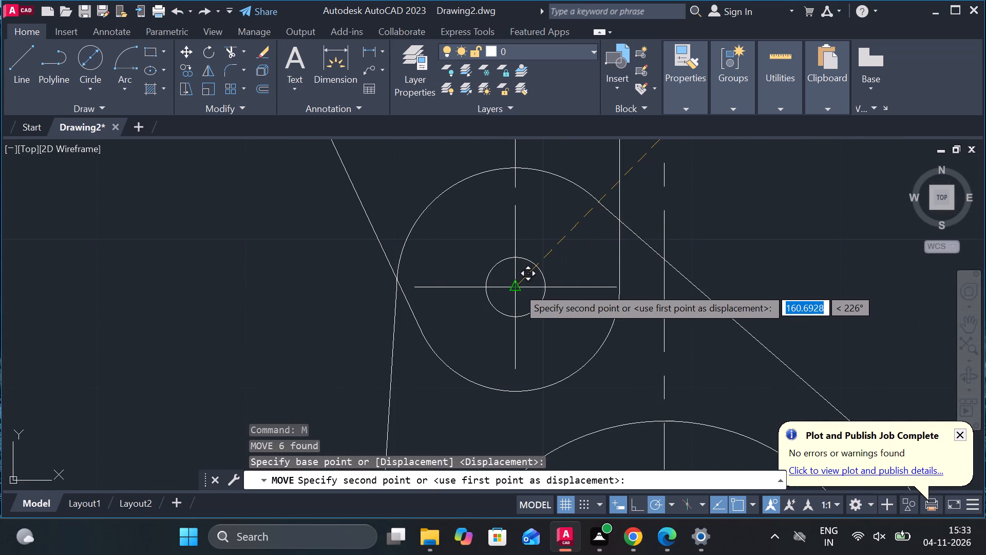
left_click(518, 287)
Trim the upper lug's rounded end and vertical centreline where they overlap the tapered plate.
scroll(559, 282, "down", 2)
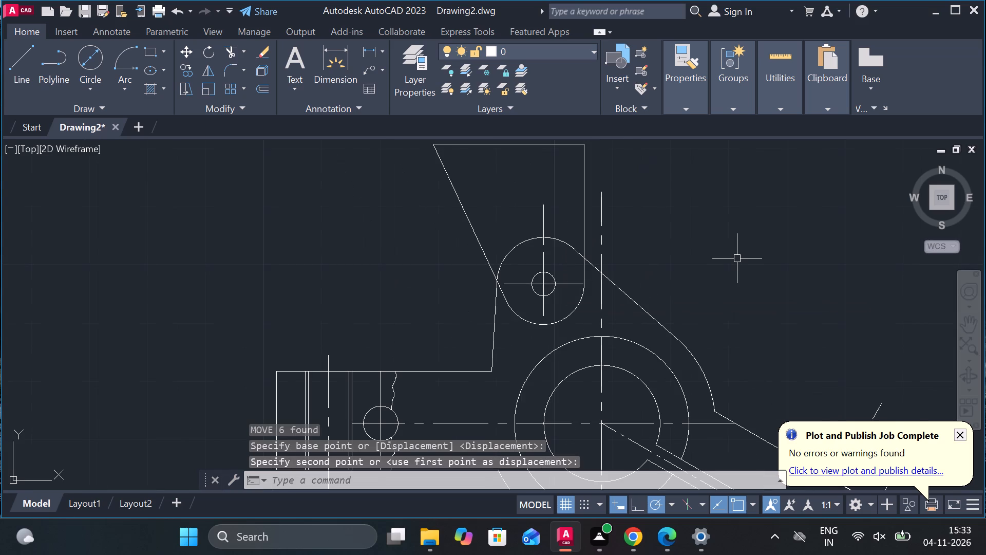
type("tr")
key("space")
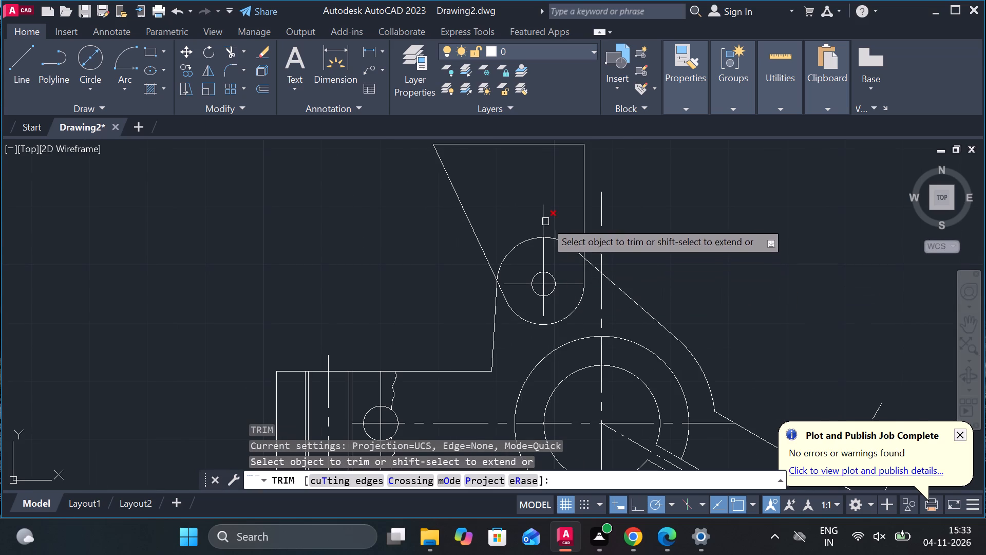
left_click(544, 208)
left_click(544, 260)
left_click(554, 240)
left_click(544, 236)
left_click(535, 239)
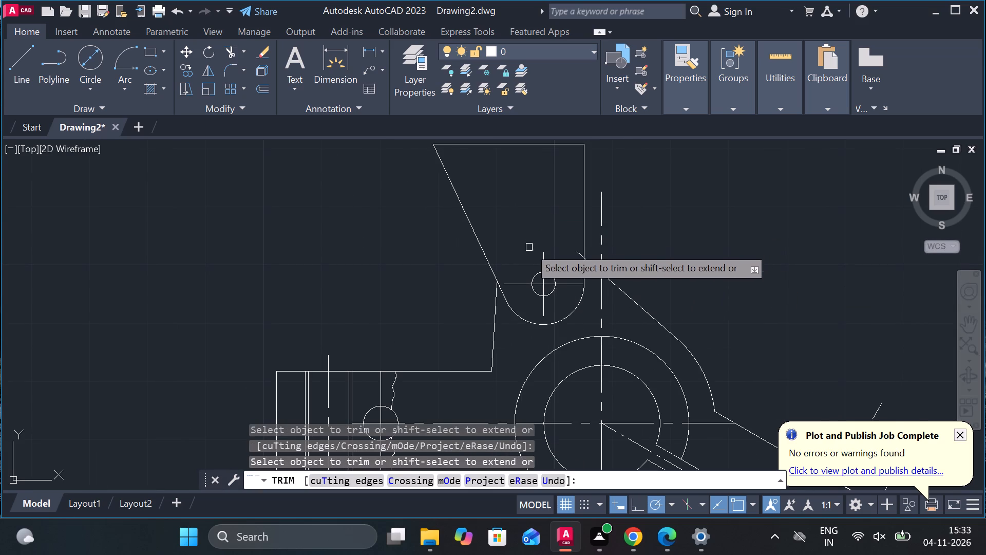
left_click(530, 286)
left_click(545, 294)
left_click(546, 284)
left_click(546, 271)
left_click(542, 260)
left_click_drag(542, 260, 543, 283)
key("Escape")
Erase the duplicate hole circle and the leftover centre lines around the tapered plate's hole.
left_click(549, 290)
key("e")
key("space")
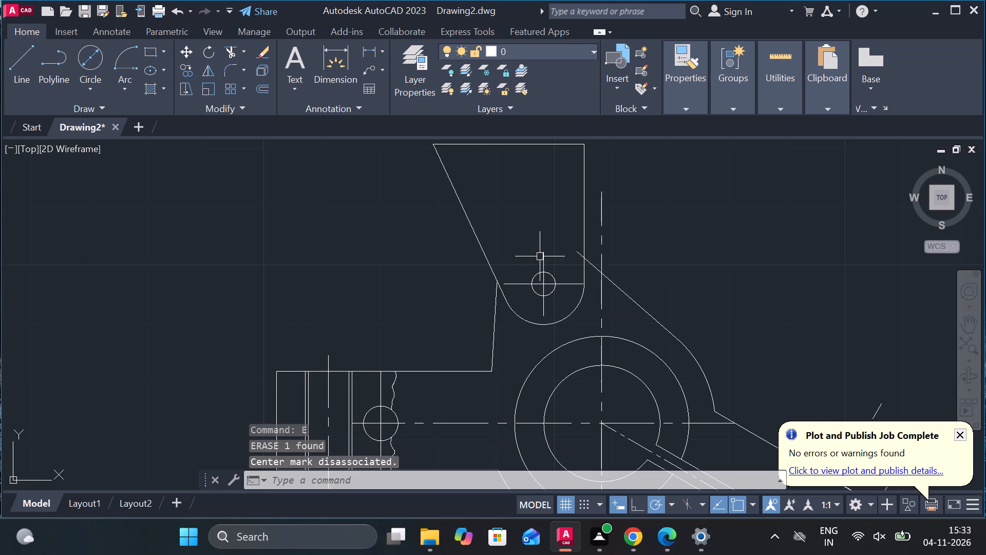
left_click(540, 256)
type("e")
key("space")
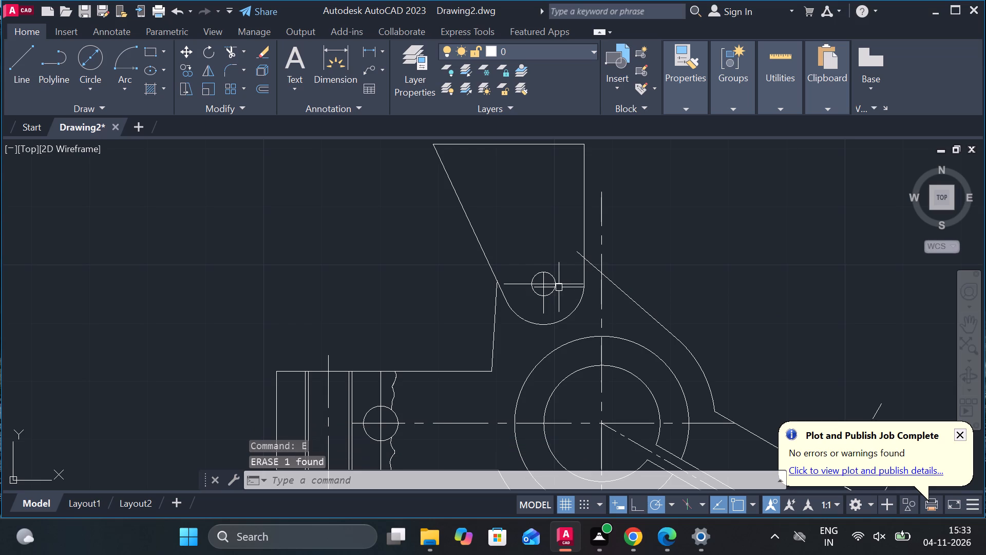
left_click(559, 287)
type("e")
key("space")
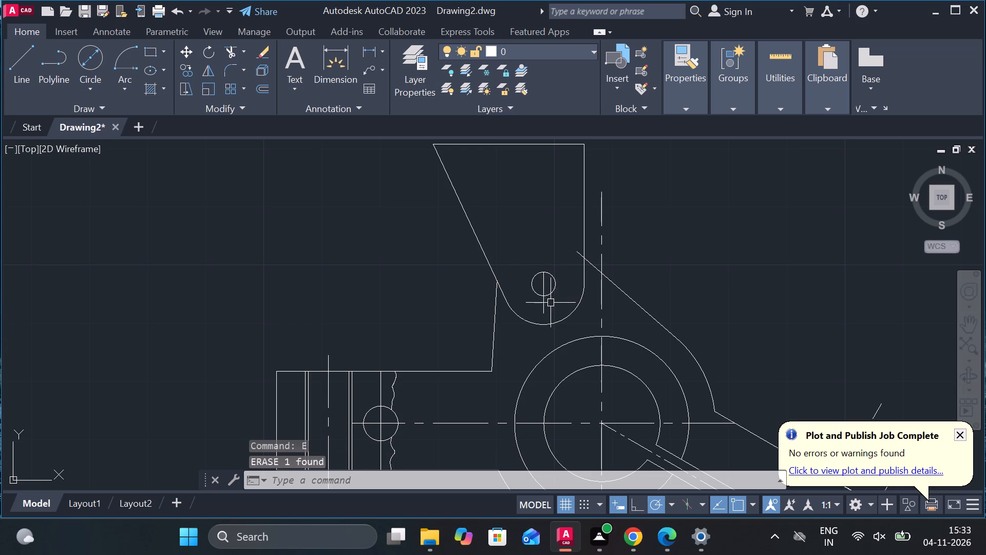
left_click(542, 304)
type("e")
key("space")
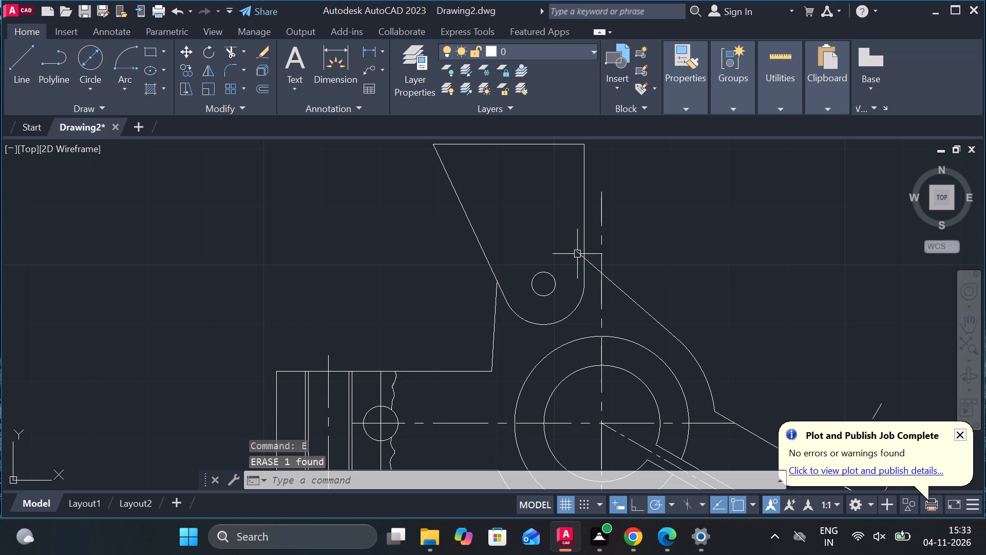
Trim the end of the lug's sloping edge that projects inside the tapered plate's vertical side.
type("tr")
key("space")
left_click(576, 255)
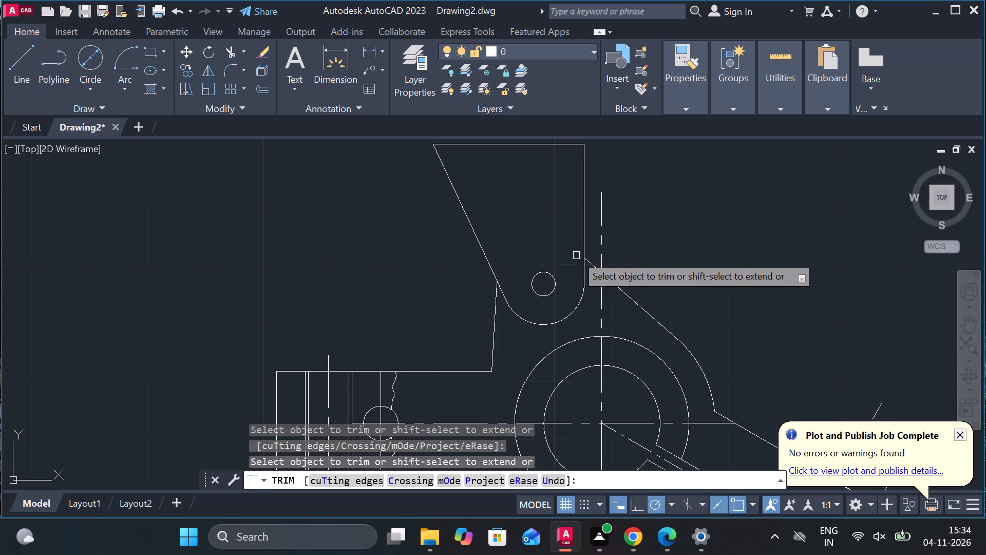
scroll(562, 272, "up", 1)
key("Escape")
Add a centre mark to the tapered plate's hole.
type("cm")
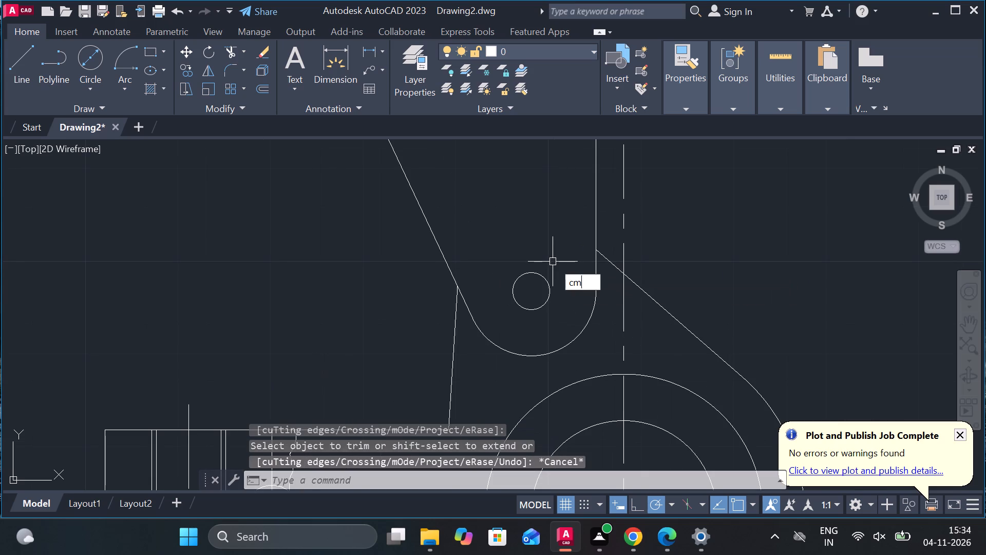
key("space")
left_click(541, 279)
key("Escape")
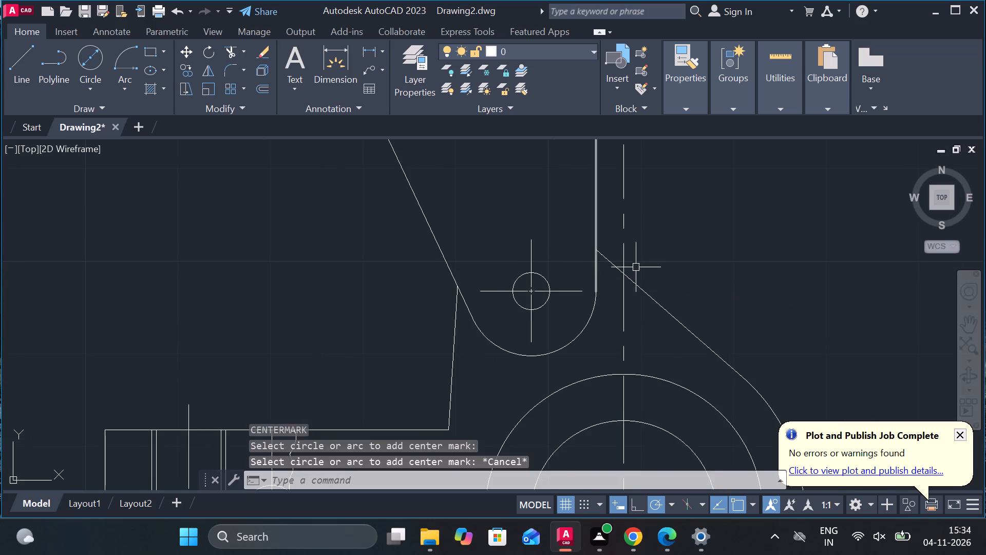
Move the round-ended plate view by its hole centre onto the cross hole in the pivot body's horizontal arm.
scroll(662, 267, "down", 2)
middle_click_drag(701, 268, 637, 262)
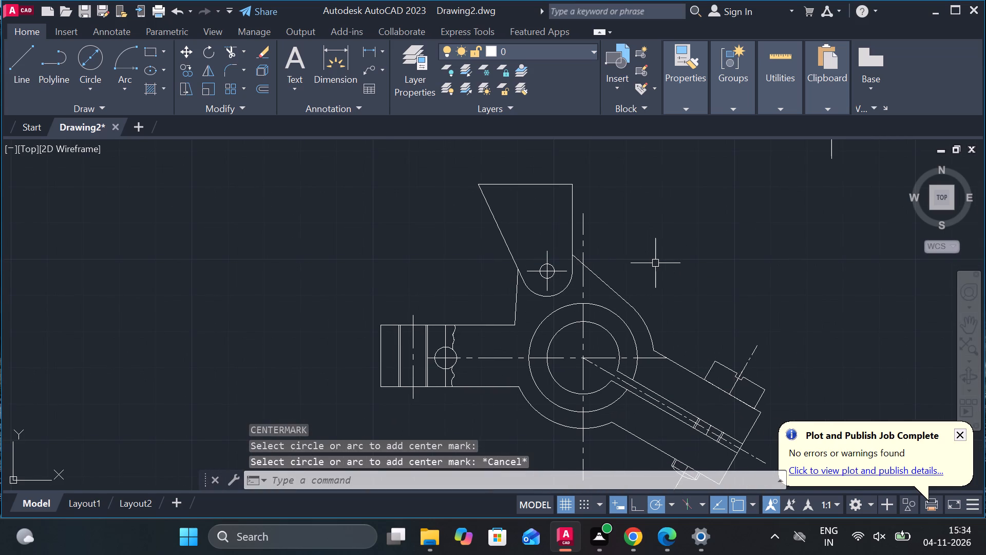
middle_click_drag(473, 319, 498, 276)
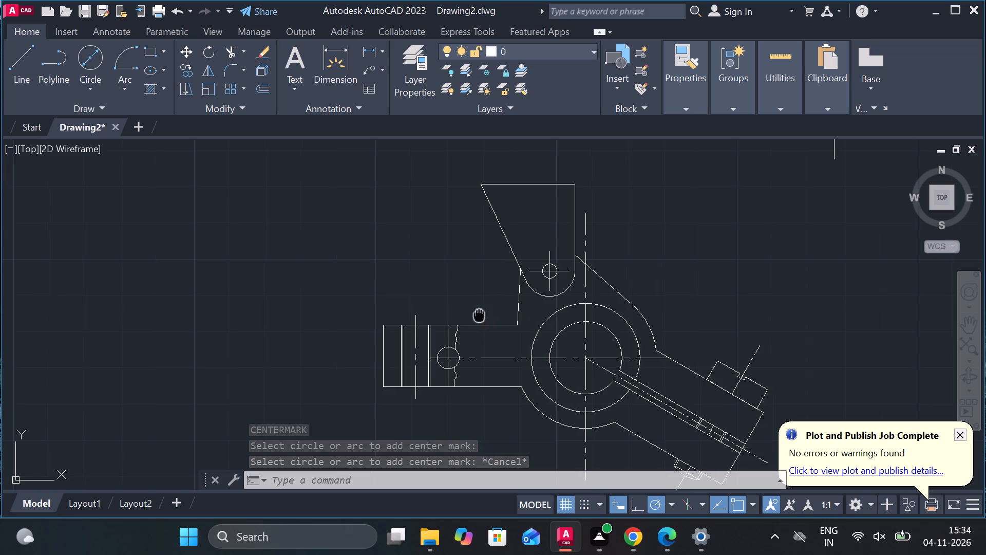
middle_click_drag(498, 276, 514, 259)
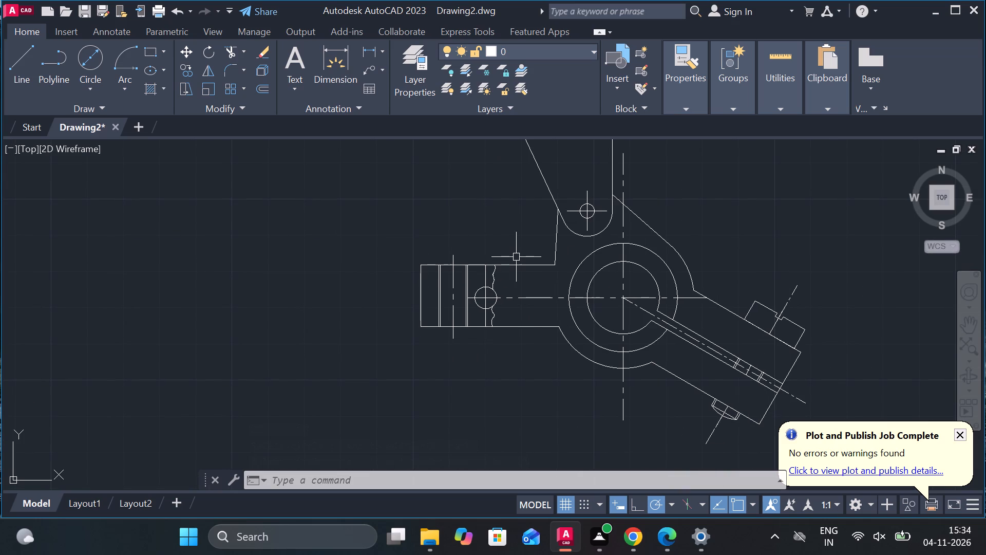
middle_click_drag(472, 273, 472, 274)
middle_click_drag(472, 274, 496, 228)
scroll(488, 251, "down", 3)
middle_click_drag(573, 227, 546, 374)
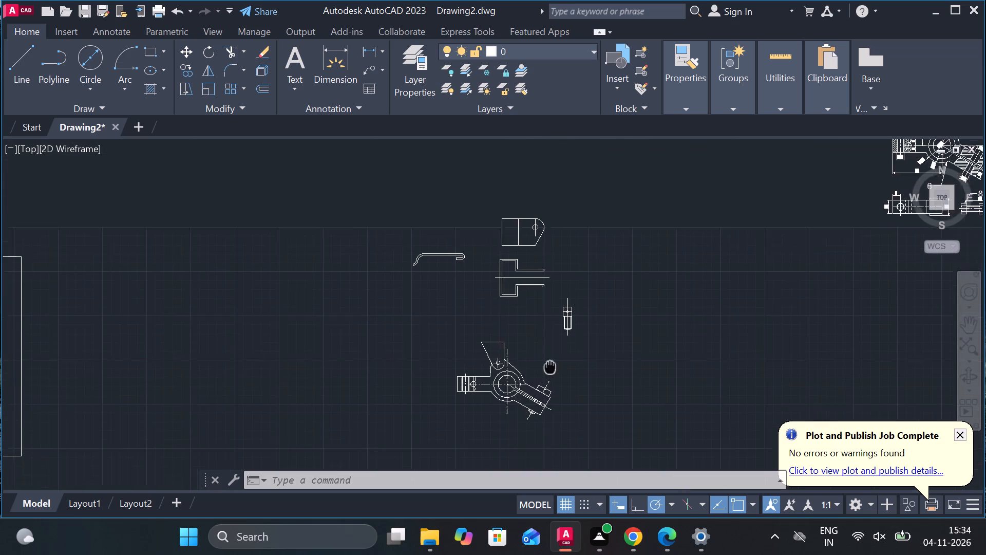
middle_click_drag(546, 374, 546, 374)
scroll(487, 242, "up", 2)
left_click(486, 201)
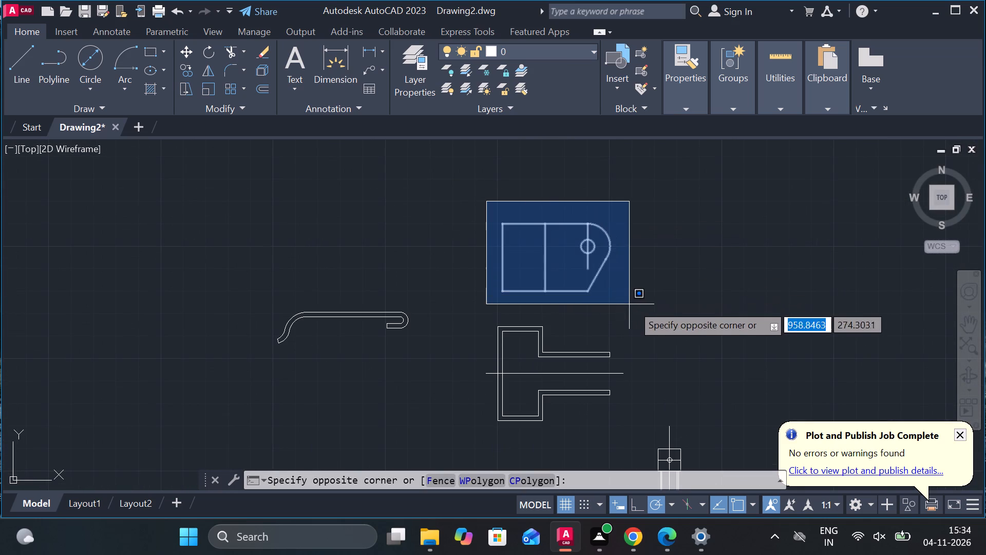
left_click(643, 307)
key("m")
key("Return")
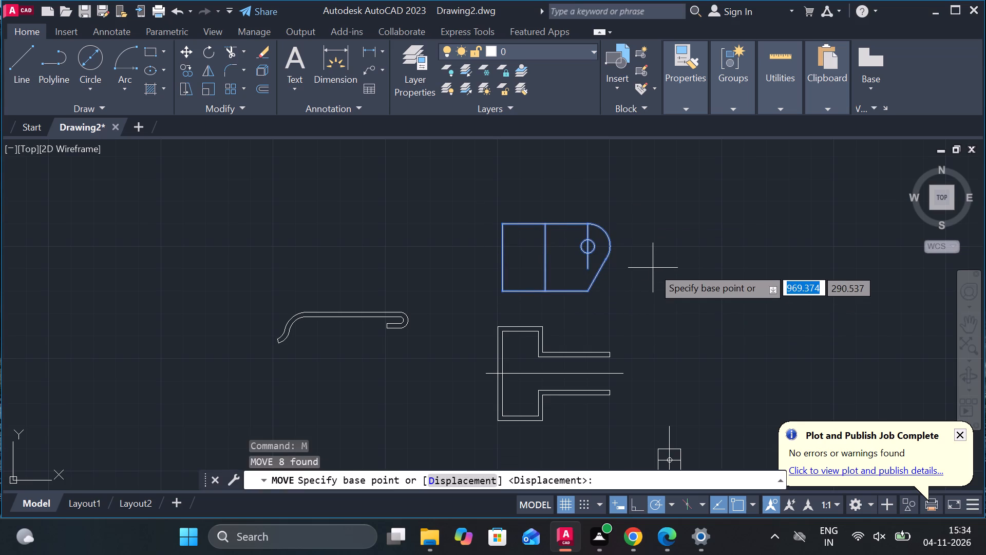
scroll(645, 233, "up", 2)
left_click(490, 266)
scroll(503, 265, "down", 3)
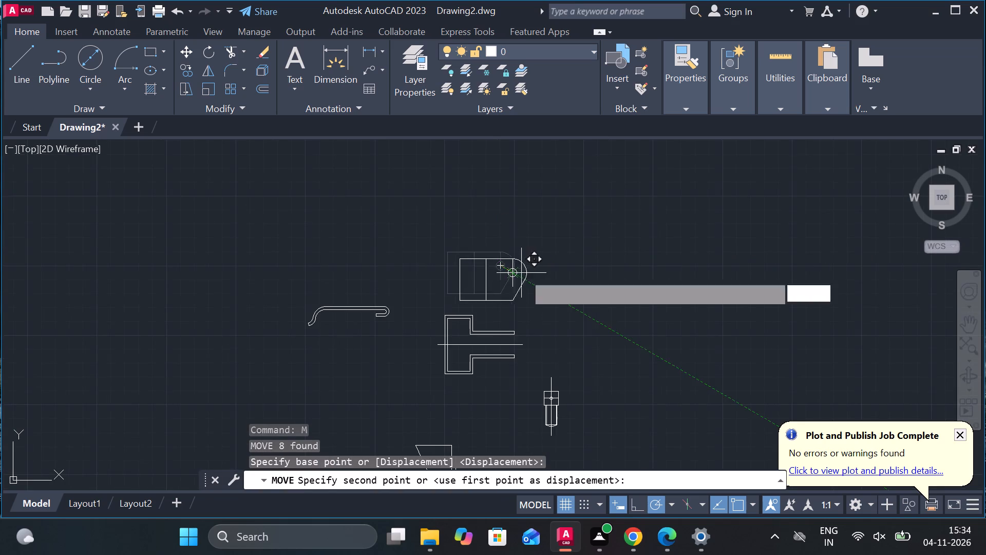
middle_click_drag(488, 325, 566, 178)
scroll(478, 398, "up", 2)
scroll(489, 329, "up", 1)
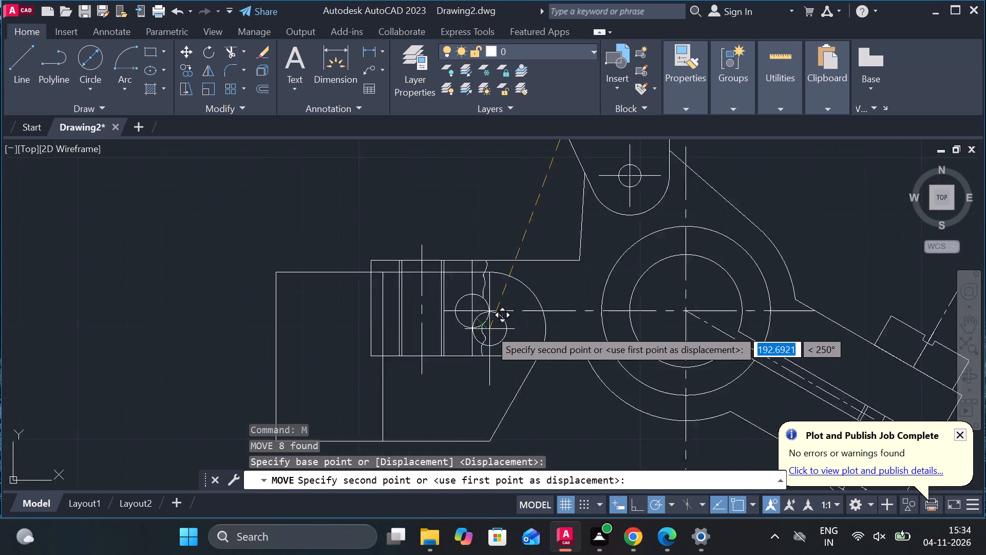
scroll(489, 329, "up", 2)
left_click(438, 284)
Trim the horizontal arm's upper vertical hidden lines, end edge and upper edge where the round-ended plate covers them.
scroll(511, 289, "down", 1)
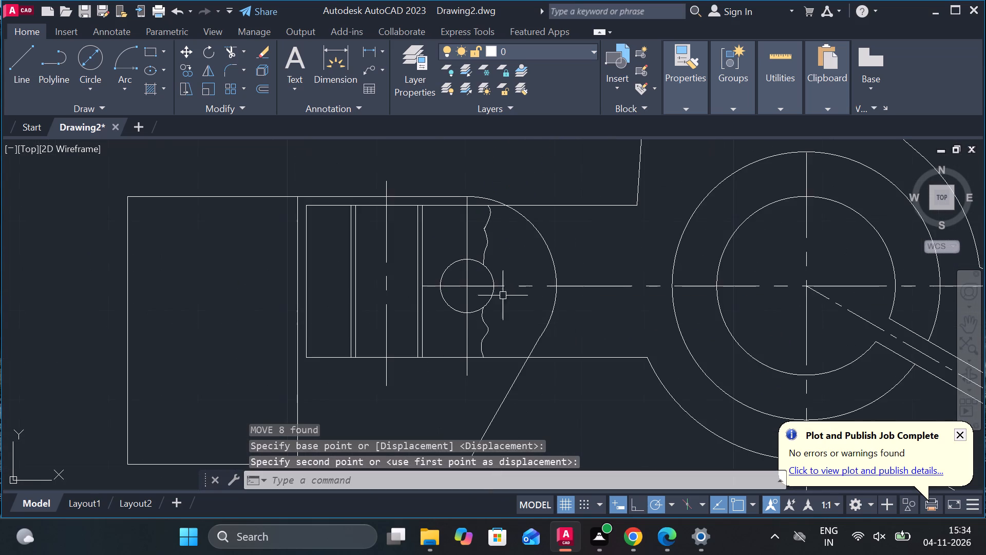
middle_click_drag(488, 298, 616, 256)
scroll(609, 265, "down", 1)
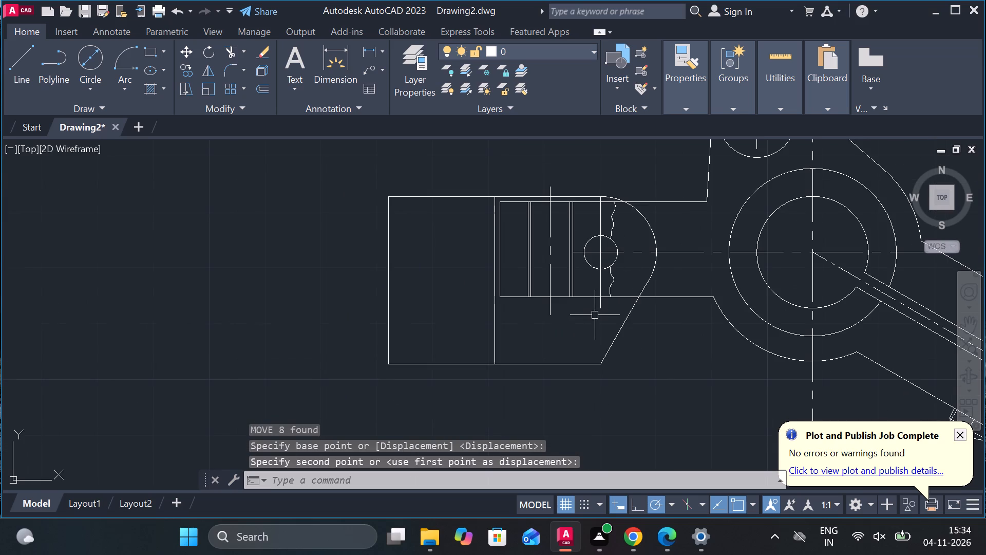
type("tr")
key("space")
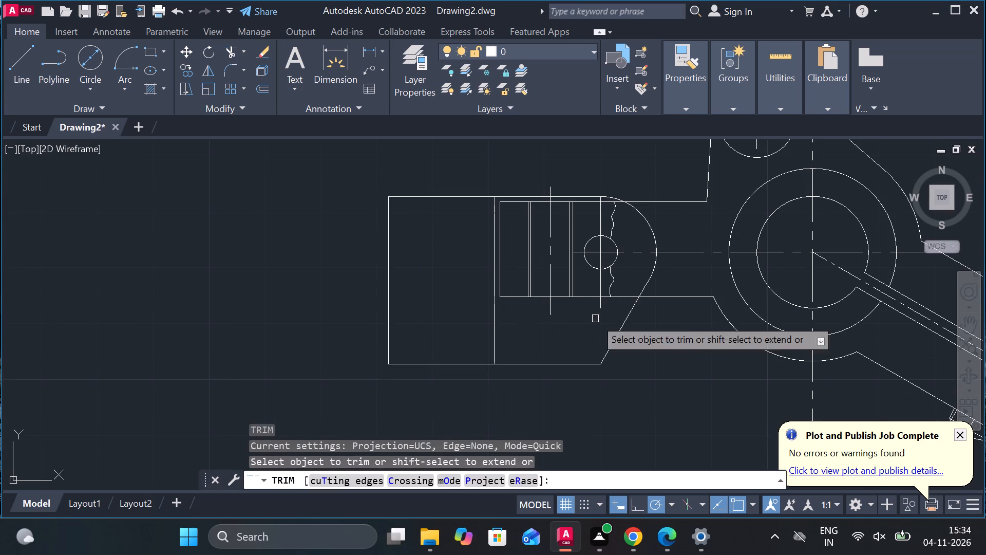
left_click(622, 228)
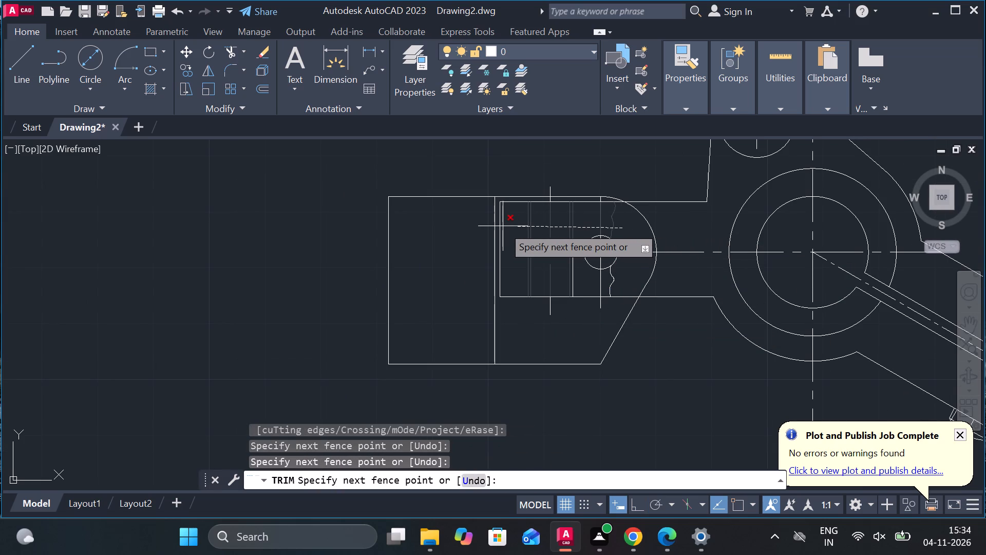
left_click(500, 226)
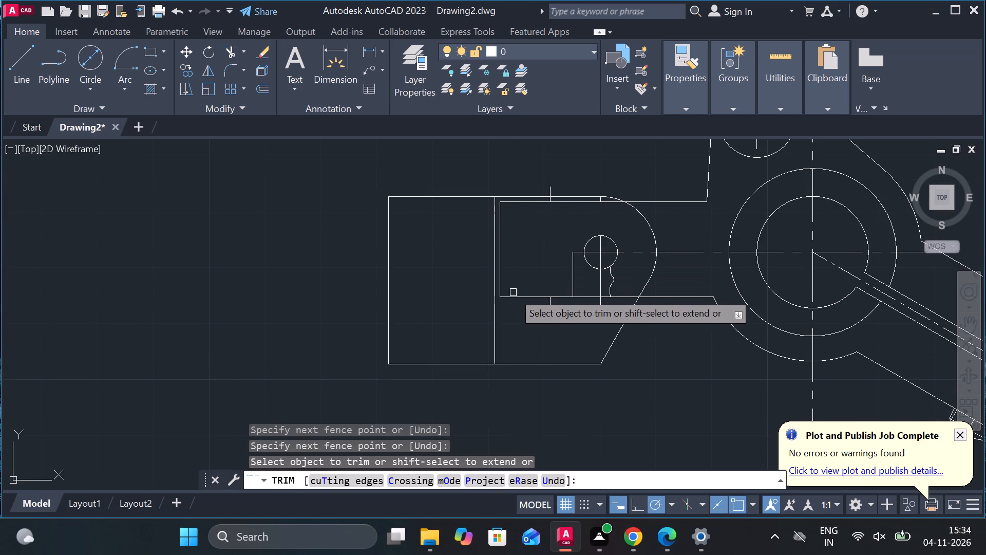
left_click(513, 297)
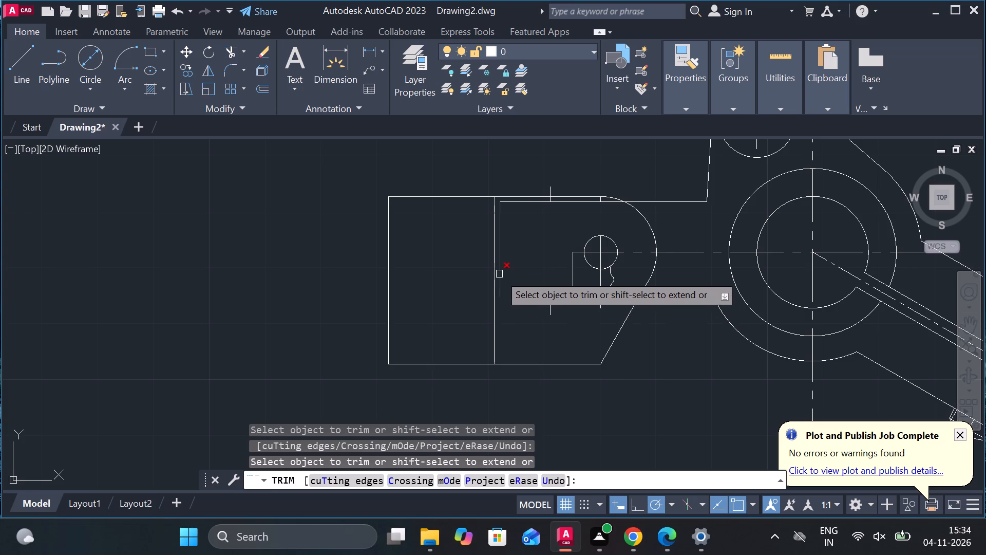
left_click(499, 274)
left_click(527, 201)
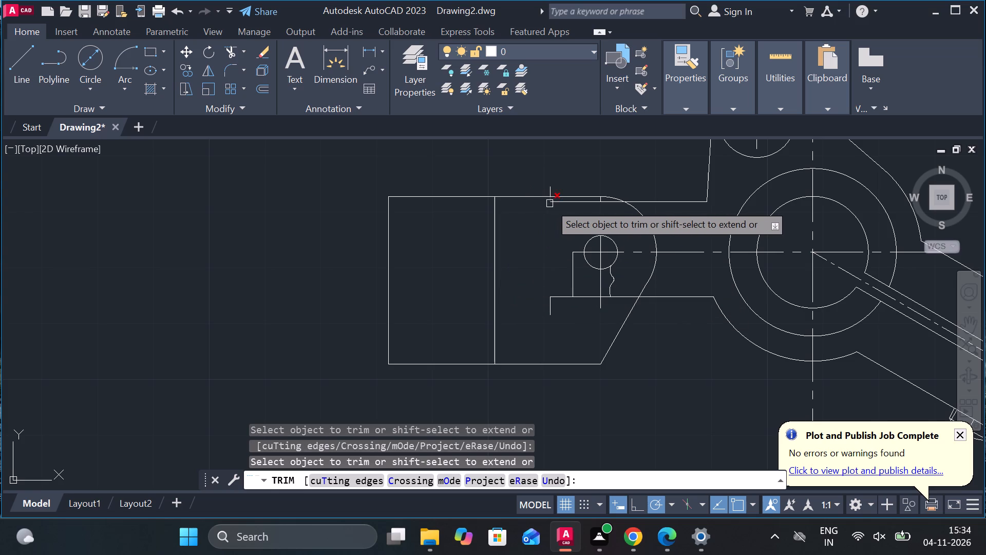
left_click(556, 203)
Trim the arm's lower edge, break line, remaining vertical lines and centre-line stubs overlapped by the round-ended plate.
left_click(557, 316)
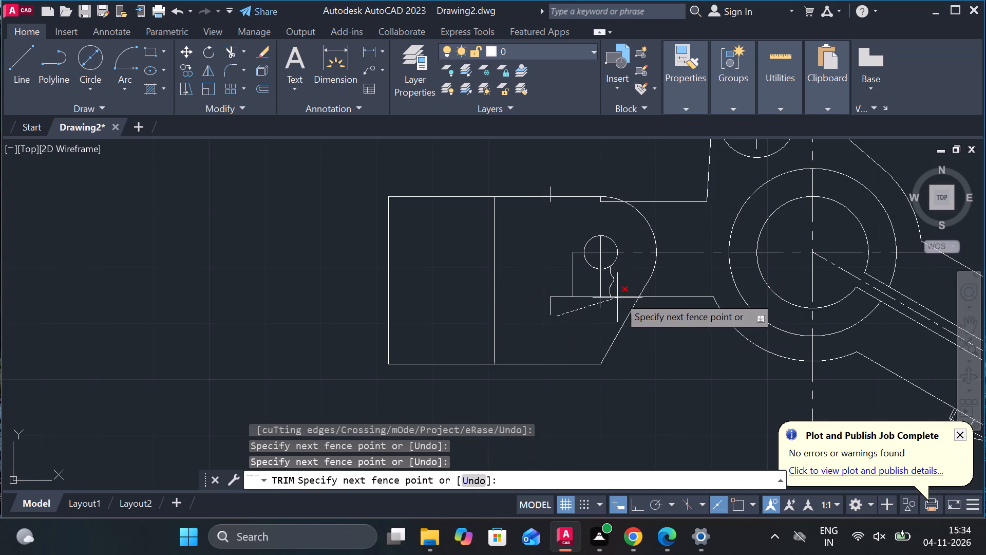
left_click(622, 290)
left_click(597, 287)
left_click(556, 271)
left_click(615, 288)
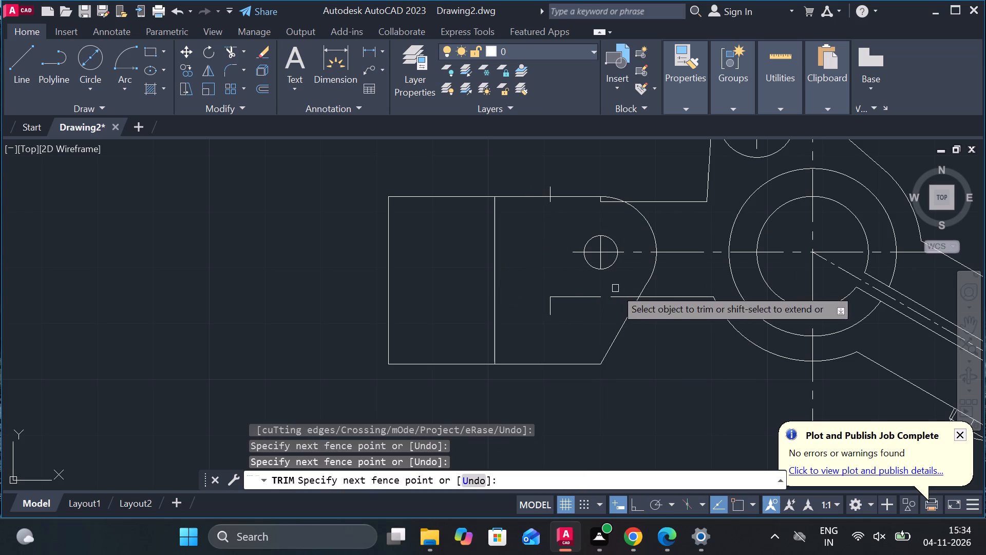
left_click(577, 283)
left_click(559, 314)
left_click(559, 311)
left_click(548, 299)
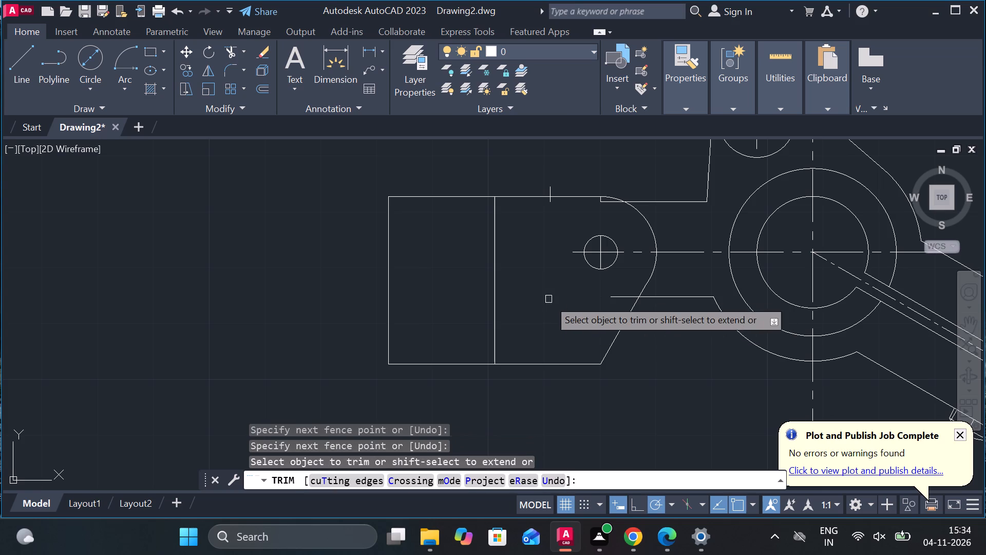
left_click(620, 294)
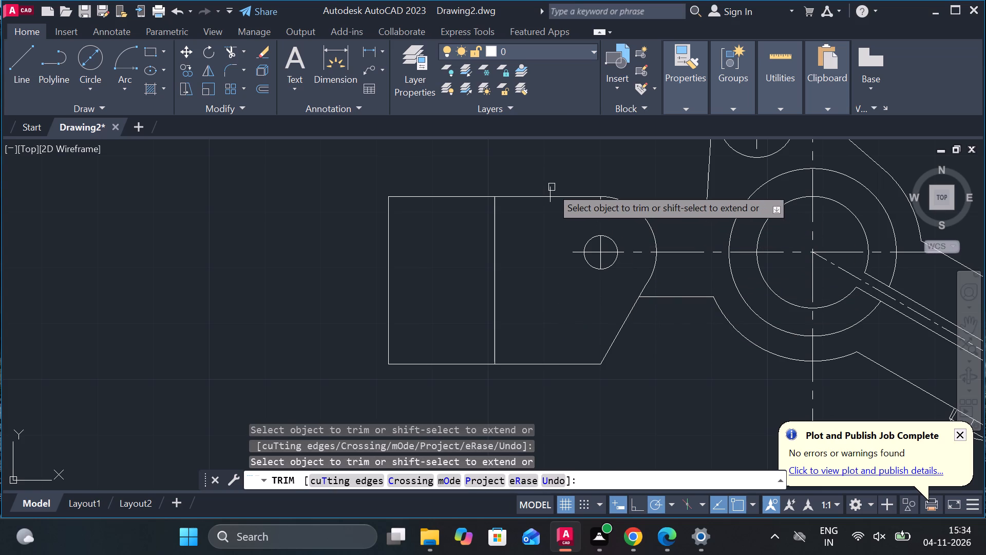
left_click(547, 187)
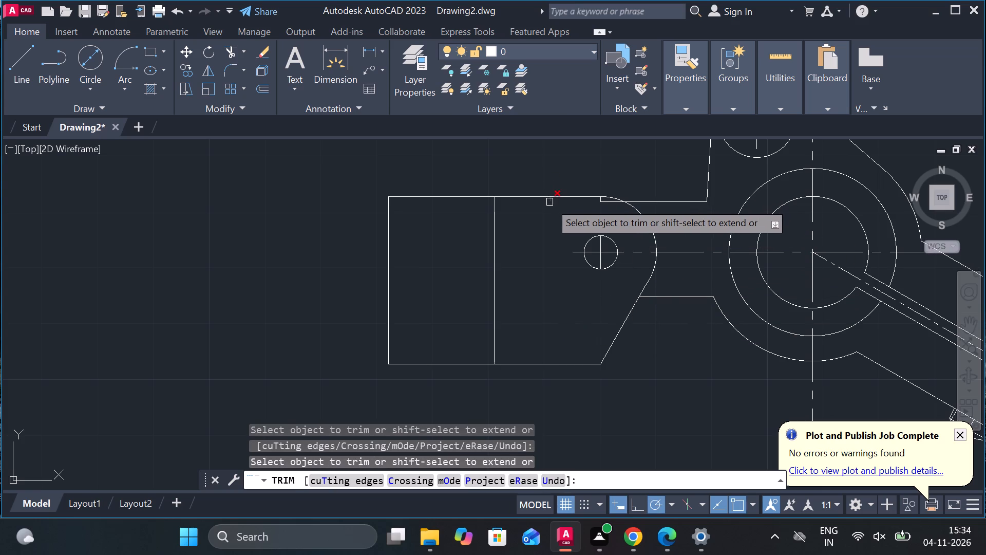
left_click(549, 202)
Trim the arm's upper edge and the short vertical remnant inside the plate's rounded corner.
scroll(662, 185, "up", 3)
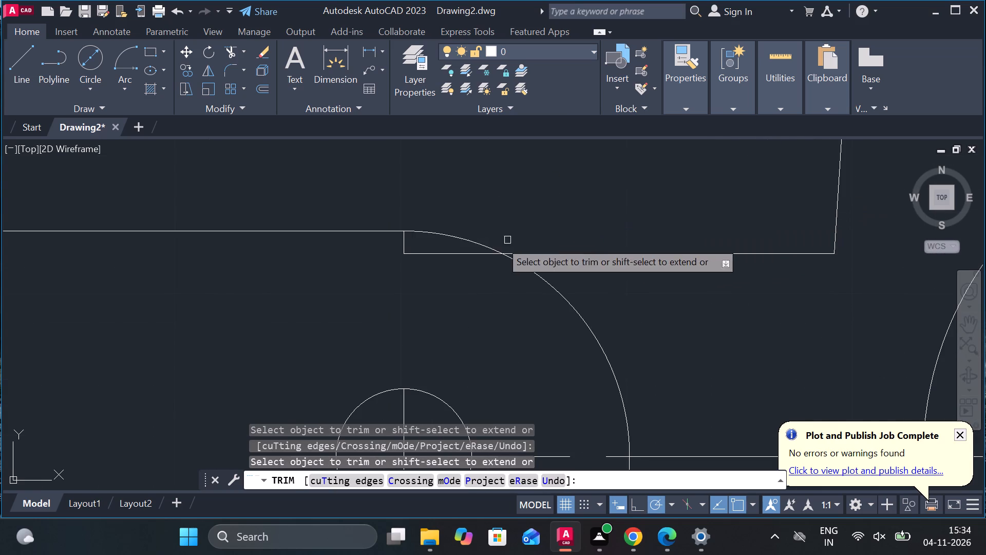
left_click(473, 262)
left_click(410, 248)
left_click(400, 245)
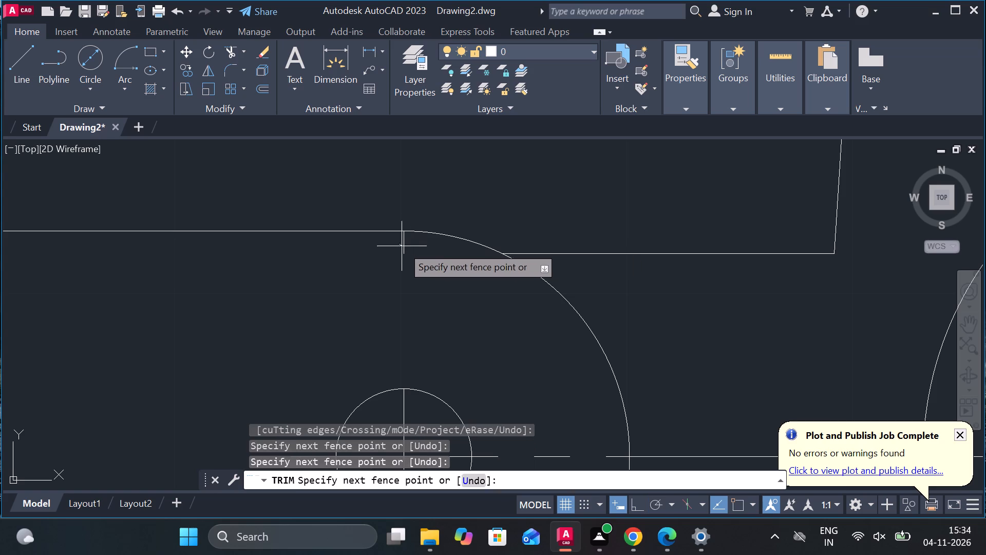
left_click(407, 248)
scroll(412, 253, "down", 3)
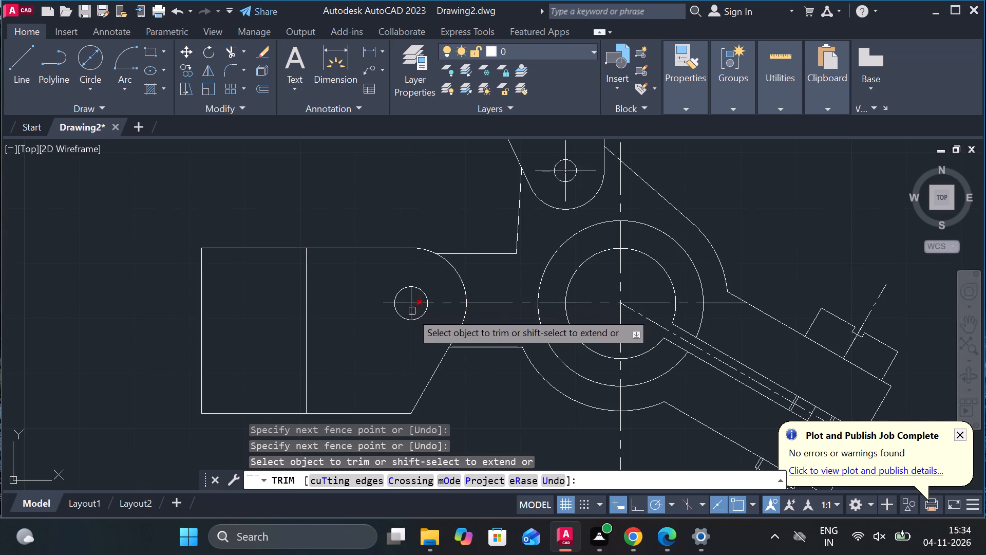
scroll(385, 351, "up", 1)
middle_click_drag(385, 351, 421, 319)
key("Escape")
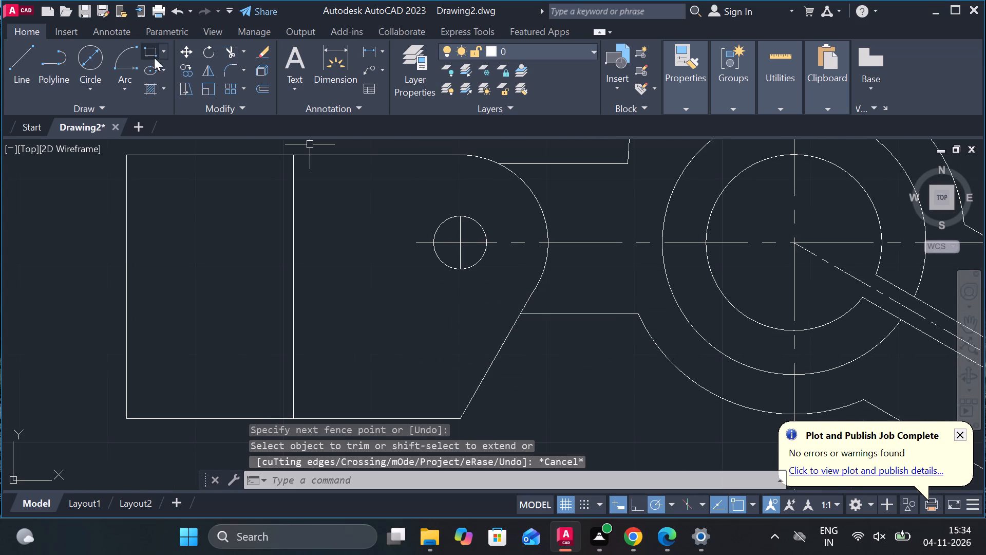
Draw a six-sided polygon centred on the round-ended plate's hole, circumscribed about the hole circle with radius 3.
left_click(158, 54)
left_click(161, 46)
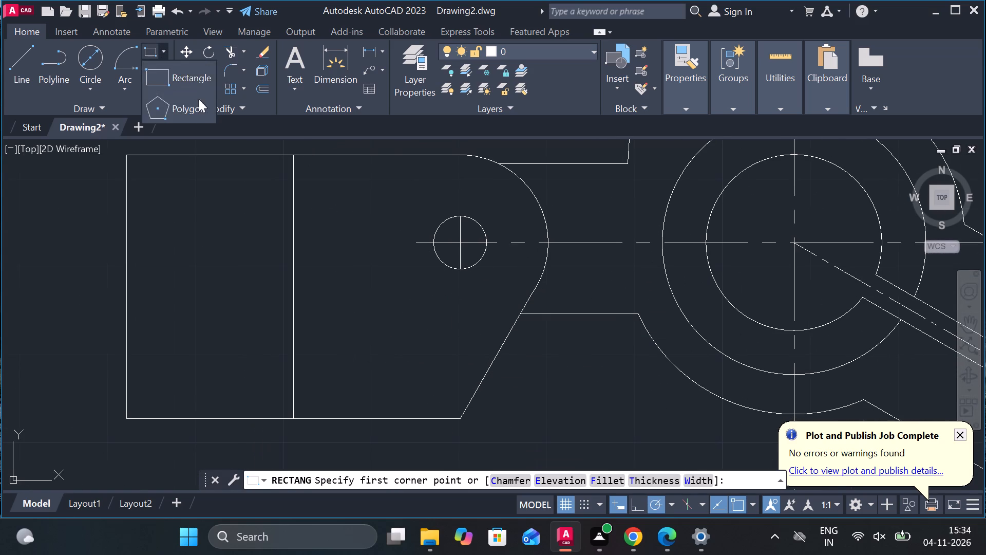
left_click(199, 107)
key("6")
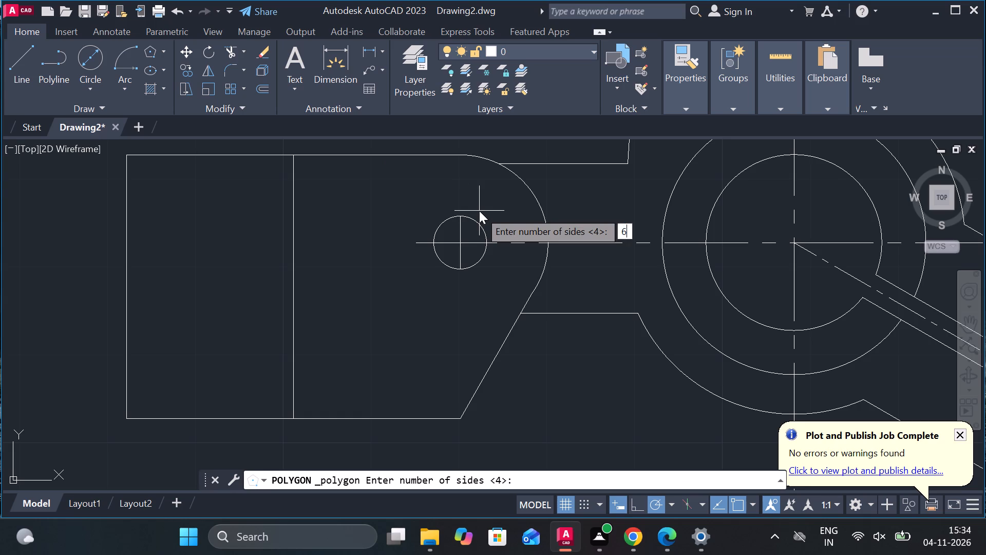
key("Return")
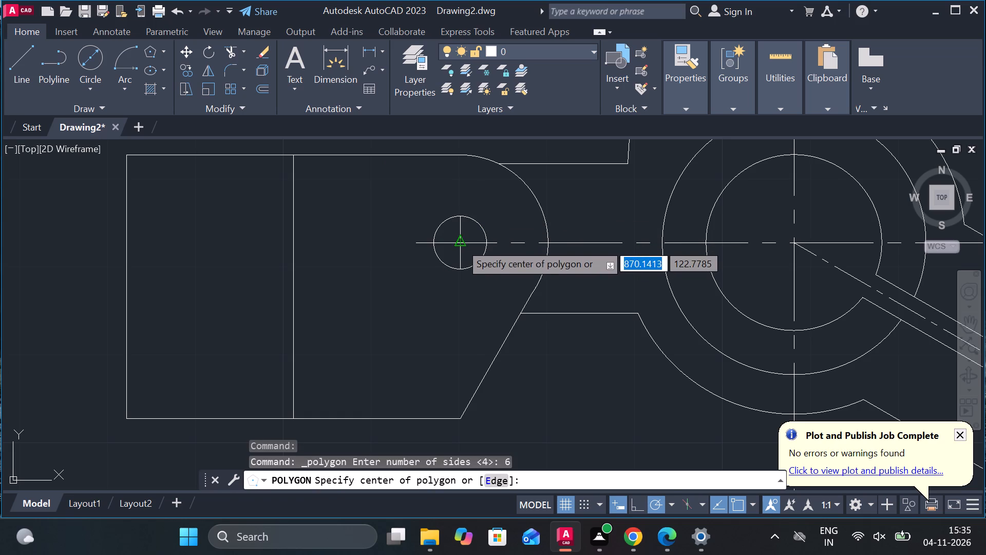
left_click(460, 243)
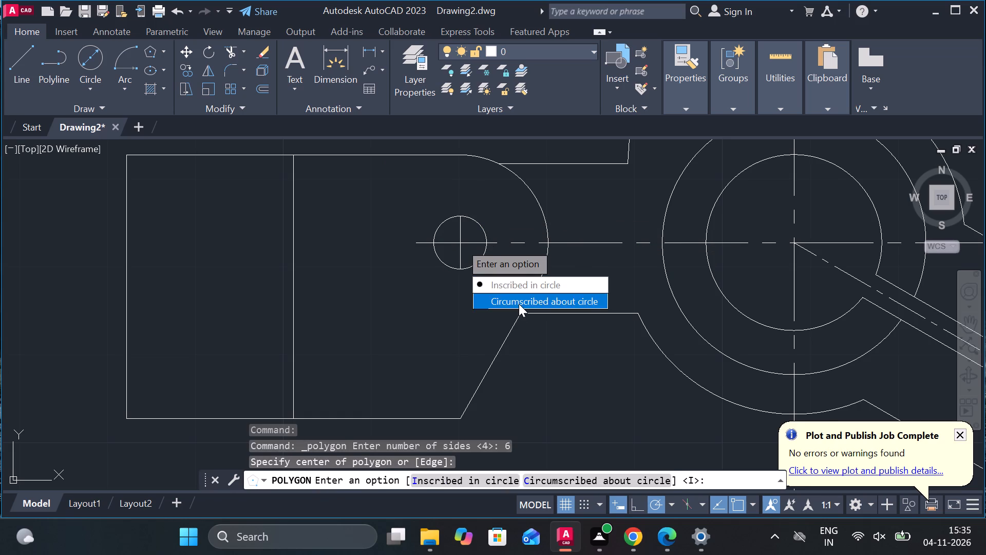
left_click_drag(519, 304, 460, 242)
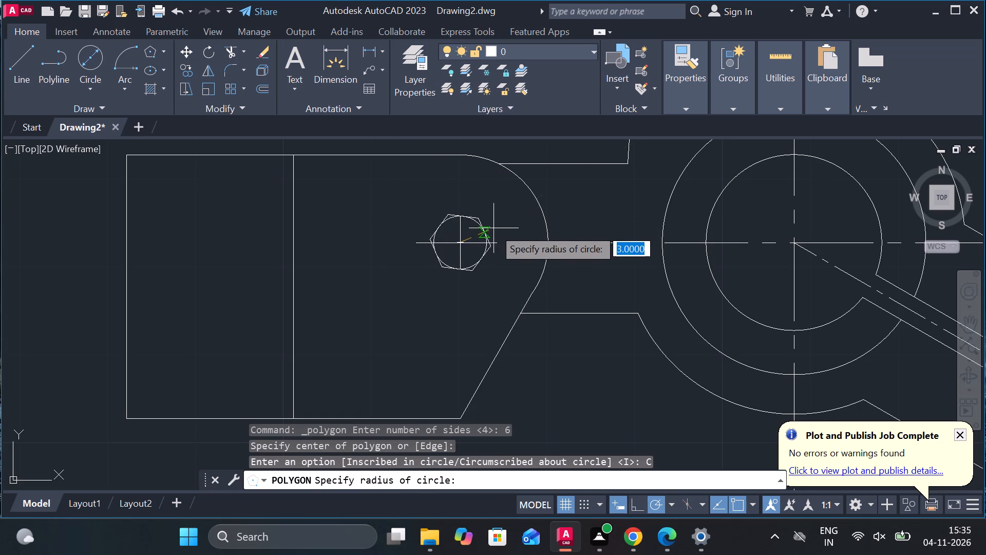
left_click(488, 239)
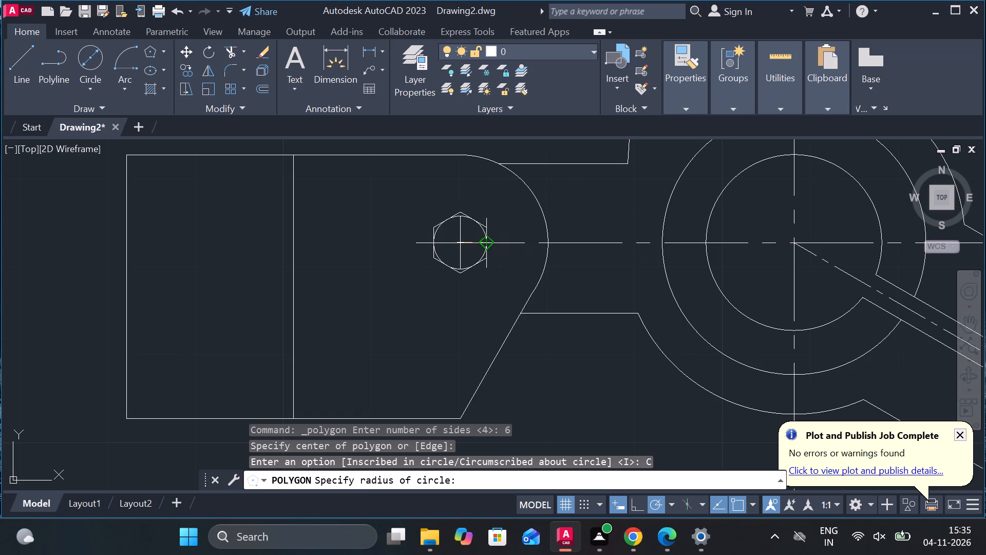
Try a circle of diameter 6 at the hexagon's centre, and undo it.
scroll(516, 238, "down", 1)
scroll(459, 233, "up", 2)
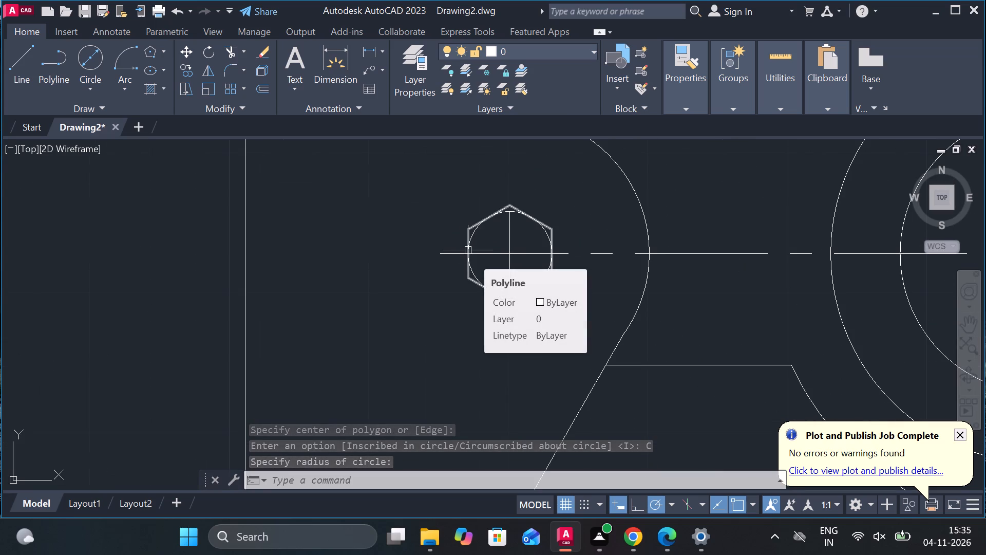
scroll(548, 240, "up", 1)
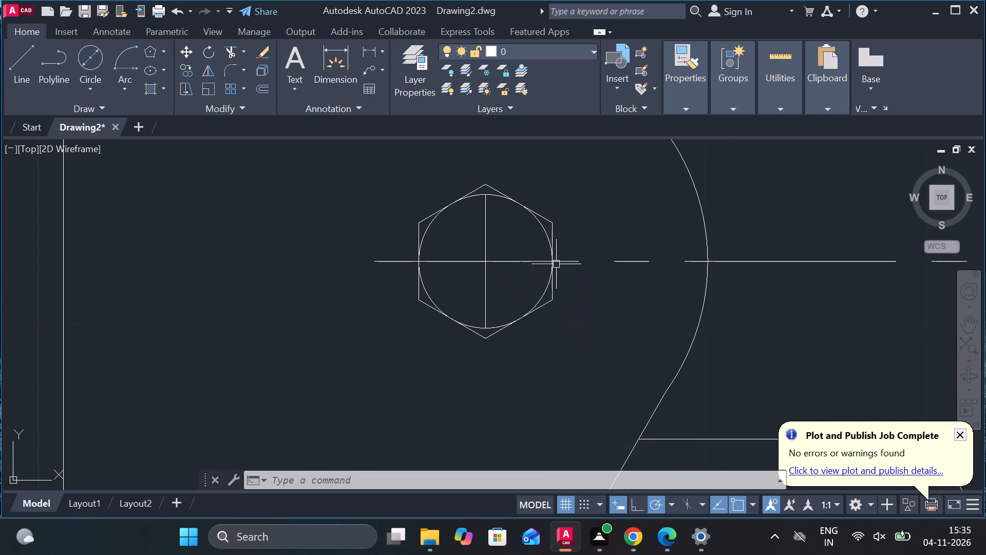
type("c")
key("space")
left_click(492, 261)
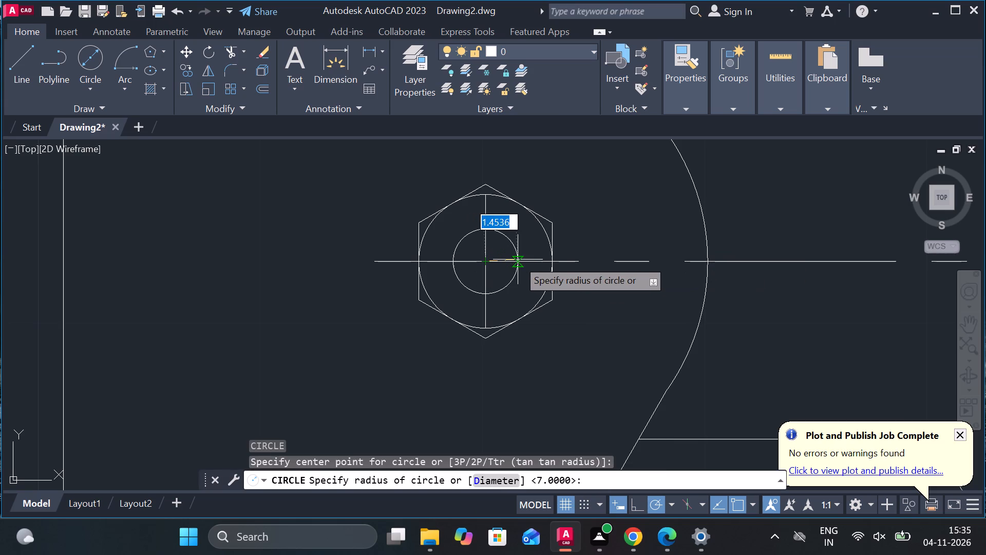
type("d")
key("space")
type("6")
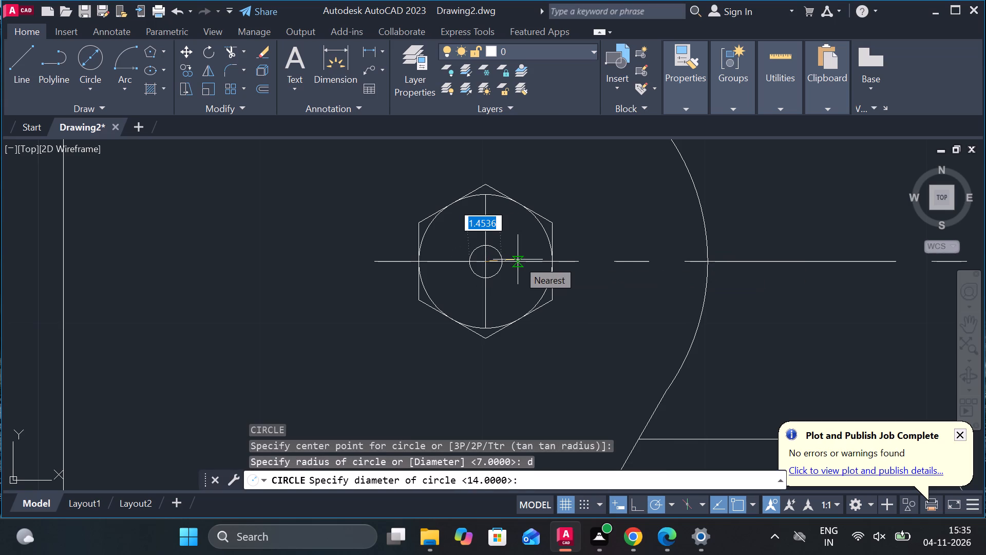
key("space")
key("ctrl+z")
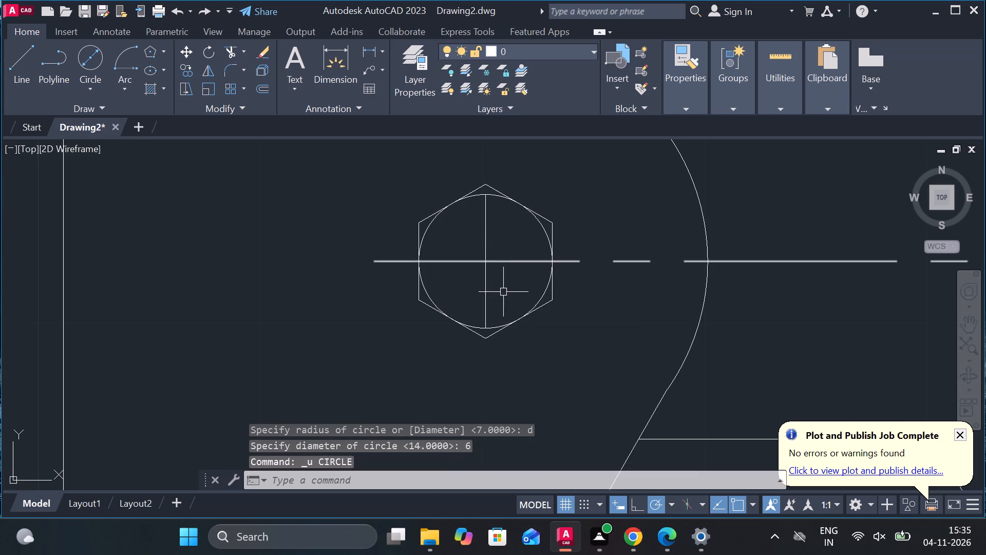
Draw a circle of diameter 4 at the centre of the hexagon.
key("c")
key("space")
left_click(483, 257)
type("d")
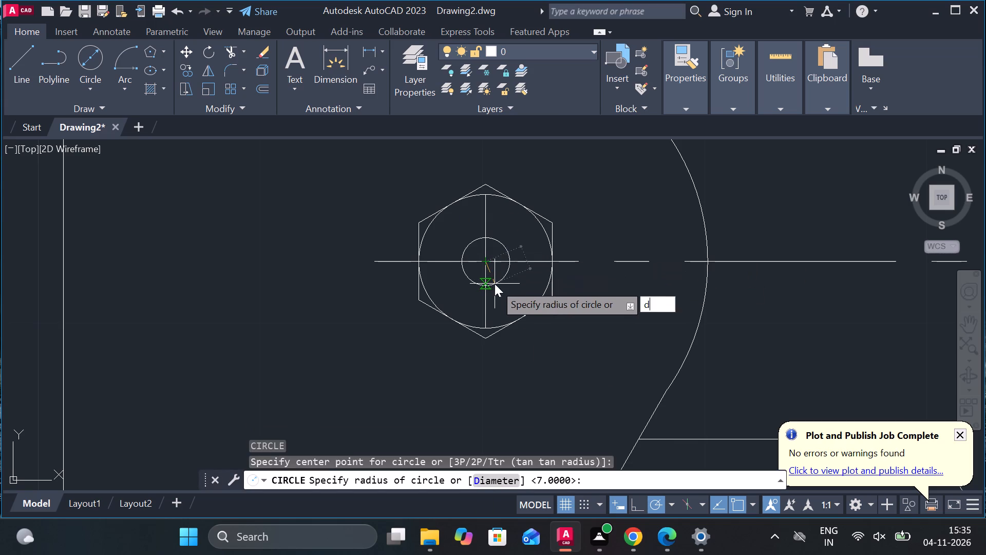
key("space")
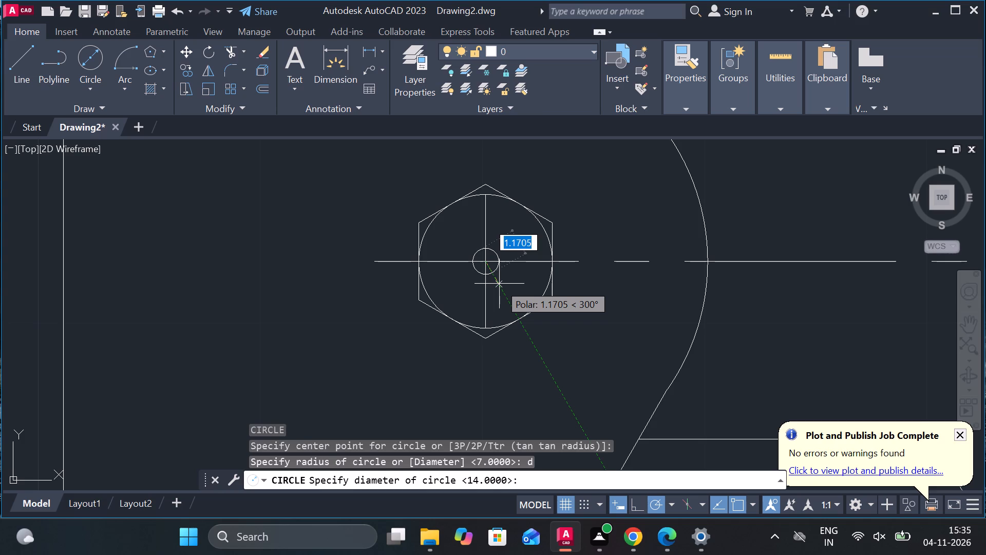
type("4")
key("space")
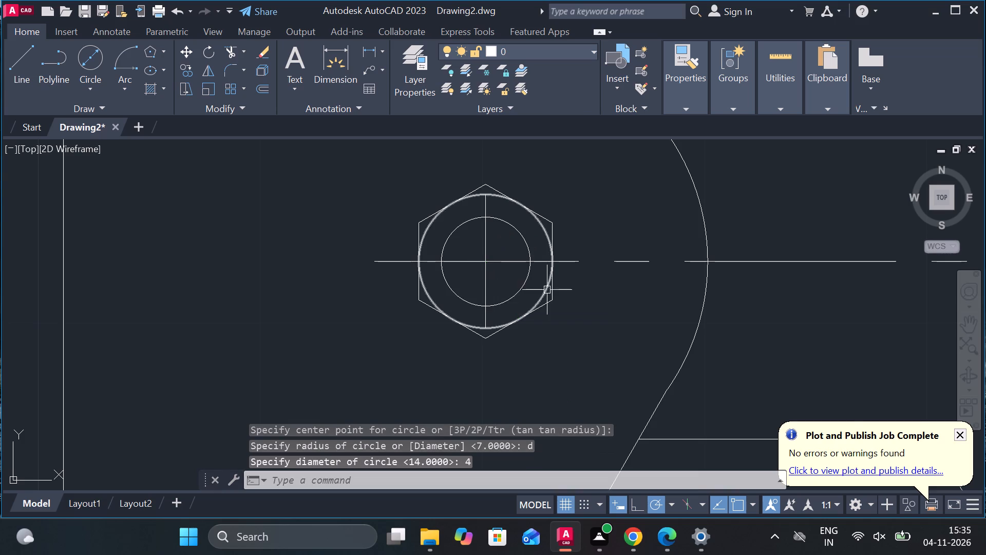
Examine the hexagon on the round-ended plate, the whole assembly around the pivot body and the separate screw view.
scroll(549, 291, "down", 2)
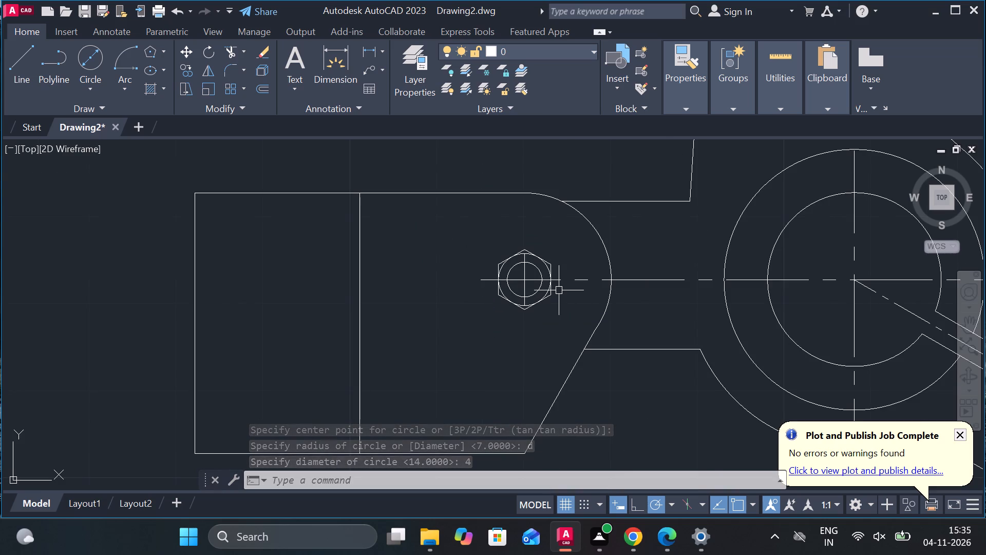
scroll(556, 280, "up", 3)
scroll(545, 277, "down", 1)
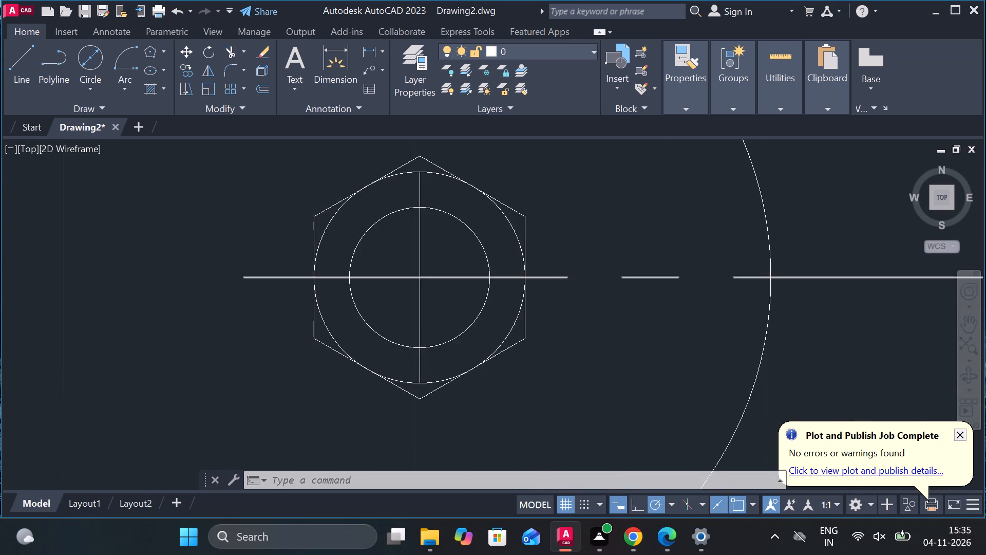
scroll(545, 277, "down", 3)
middle_click_drag(583, 346, 558, 272)
scroll(623, 300, "down", 1)
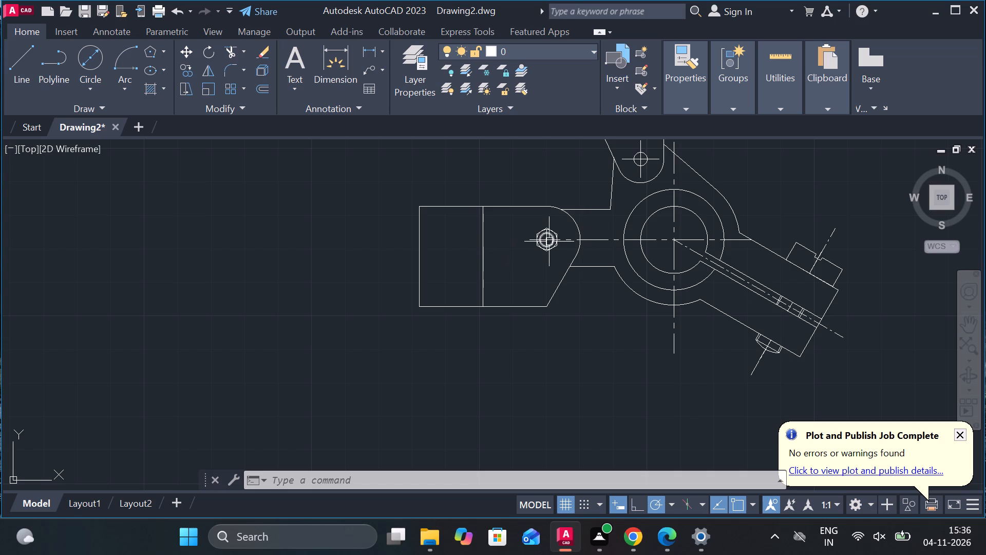
middle_click_drag(549, 242, 498, 331)
middle_click_drag(538, 293, 487, 279)
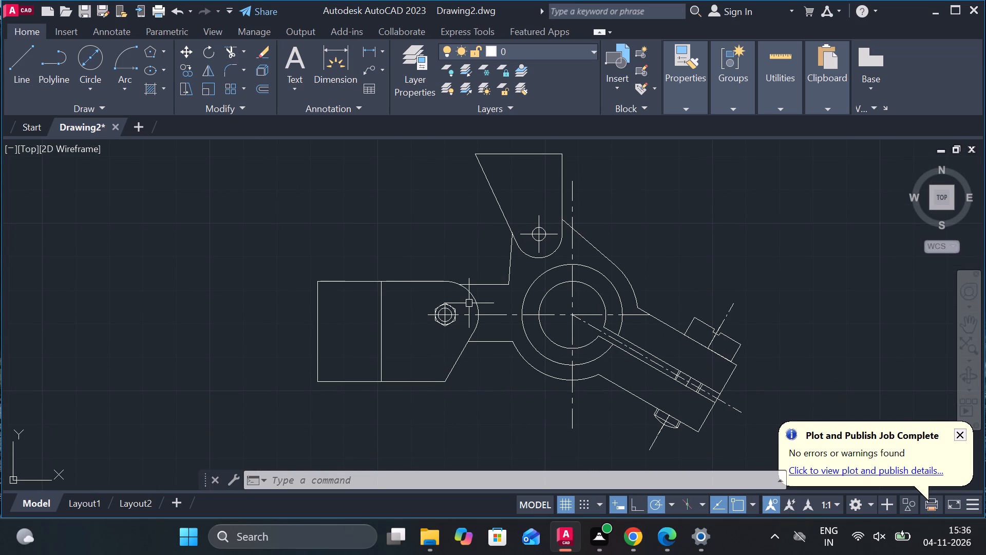
scroll(432, 320, "up", 1)
middle_click_drag(432, 320, 527, 313)
scroll(563, 317, "down", 2)
middle_click_drag(606, 359, 530, 286)
middle_click_drag(812, 198, 749, 370)
scroll(675, 287, "up", 2)
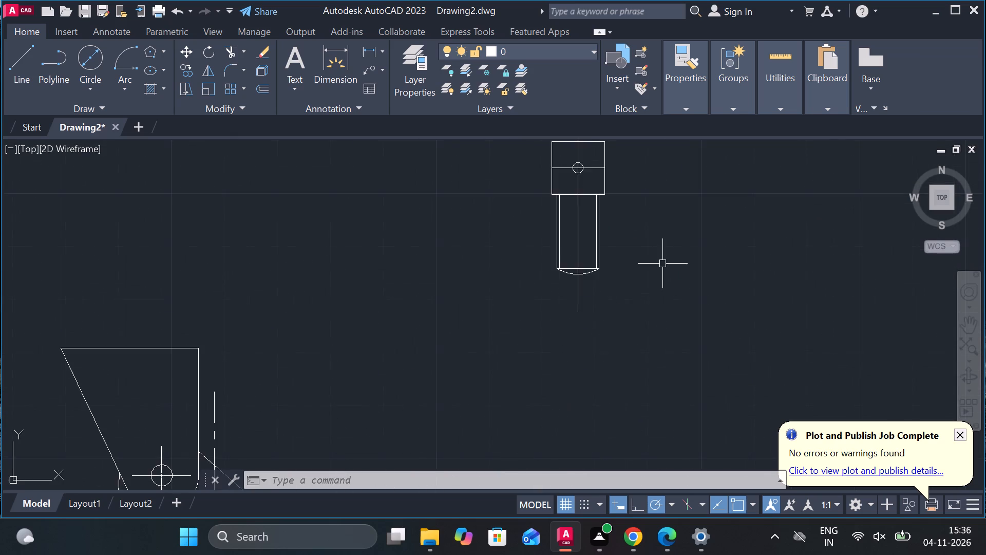
Trim the screw's shank lines below the square head and erase its leftover chamfer end, arc and lower centre line.
scroll(661, 264, "up", 1)
middle_click_drag(659, 263, 659, 311)
type("tr")
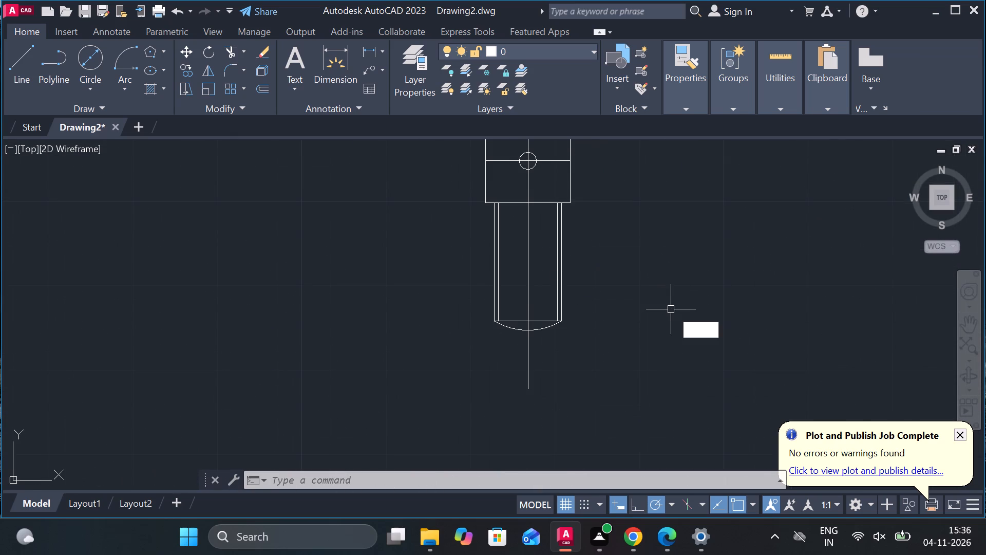
key("space")
left_click(621, 234)
left_click(436, 239)
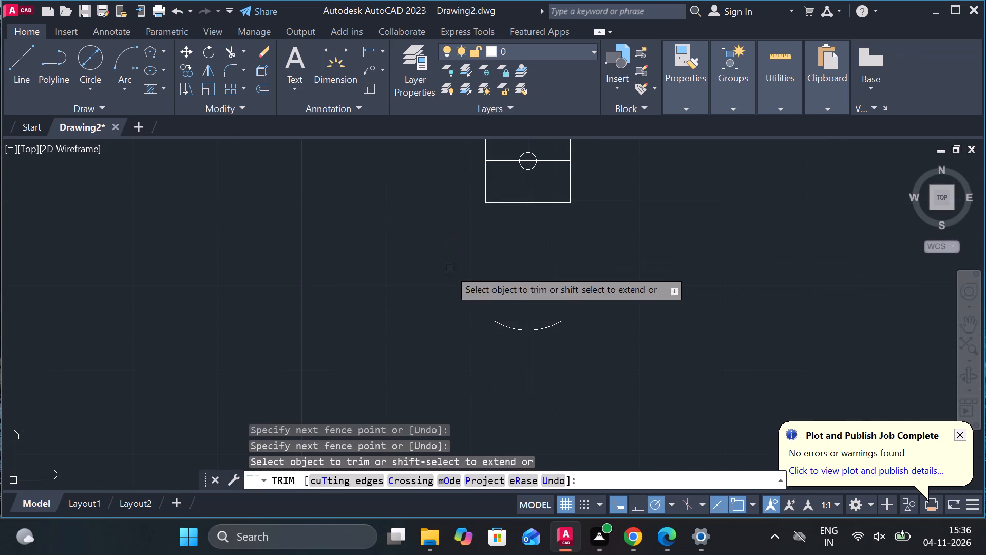
left_click(450, 280)
key("Escape")
left_click_drag(426, 268, 435, 276)
left_click(613, 399)
type("e")
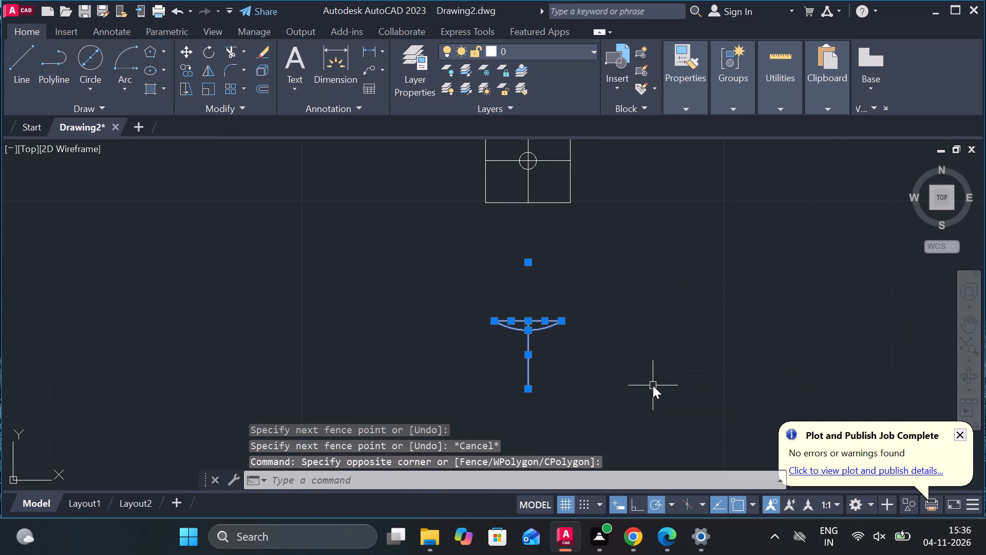
key("space")
Erase the plain vertical and horizontal lines through the square screw head, keeping the square and its small circle.
middle_click_drag(594, 288, 581, 405)
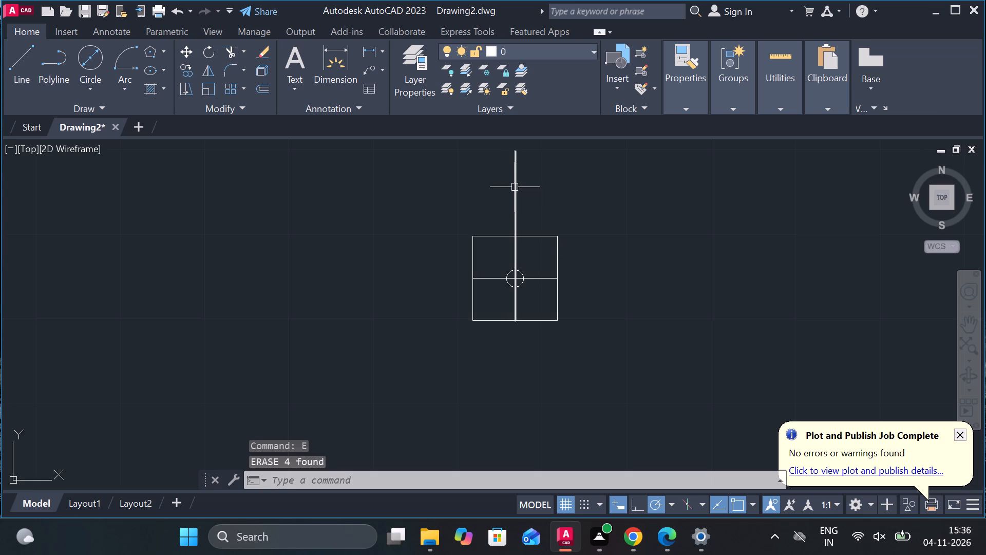
left_click(515, 190)
type("e")
key("space")
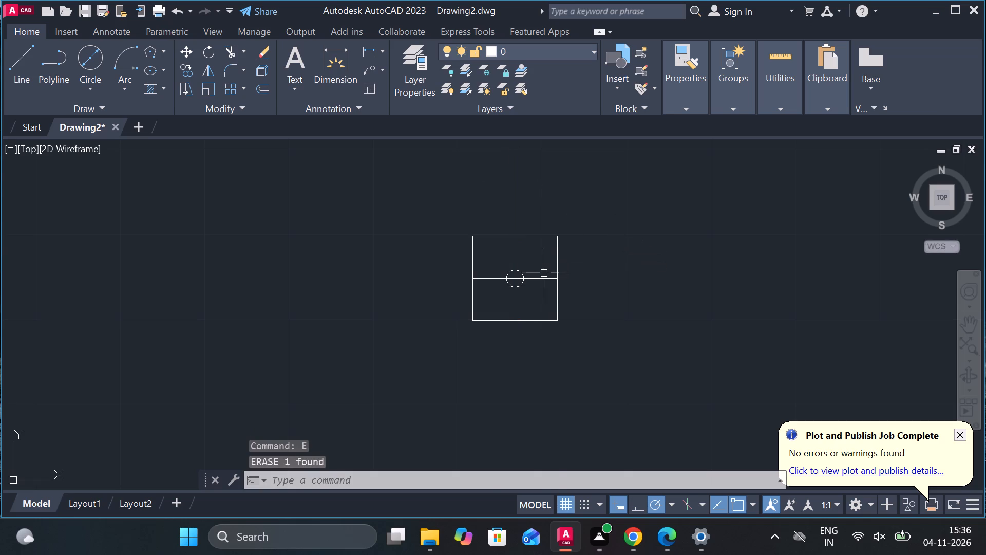
left_click(544, 274)
left_click_drag(543, 275, 542, 283)
left_click(537, 280)
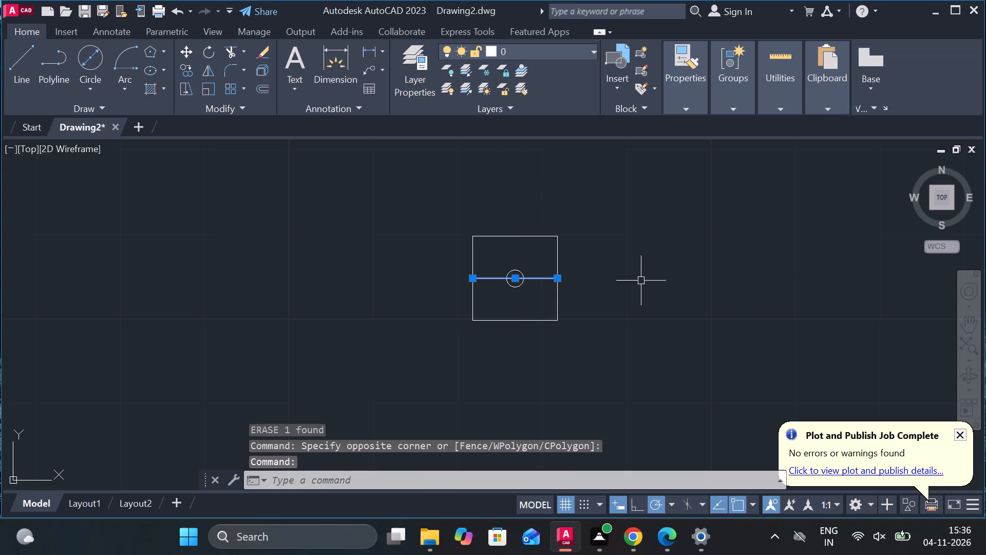
type("e c")
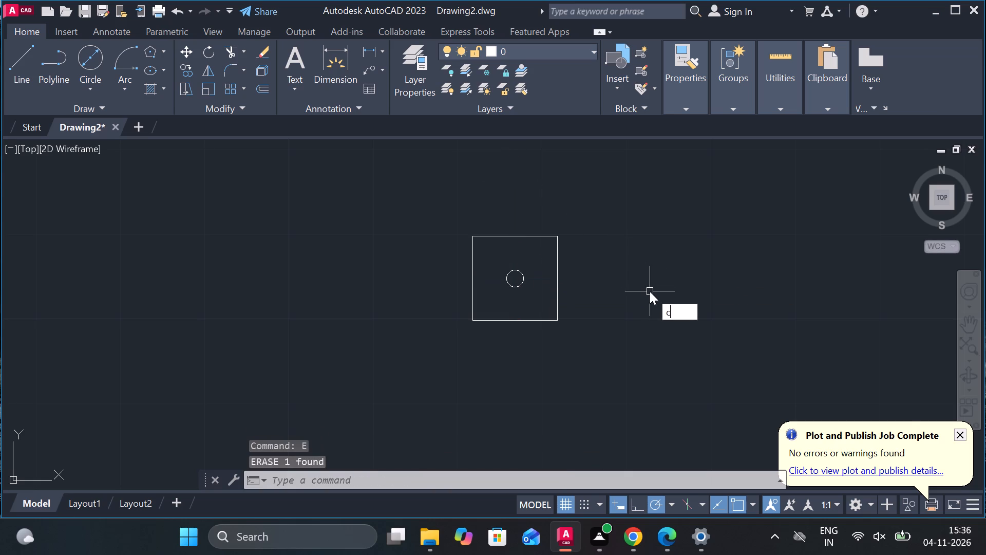
Add vertical and horizontal centerlines to the square head, each between a pair of its opposite sides.
key("e")
left_click(680, 324)
left_click(469, 274)
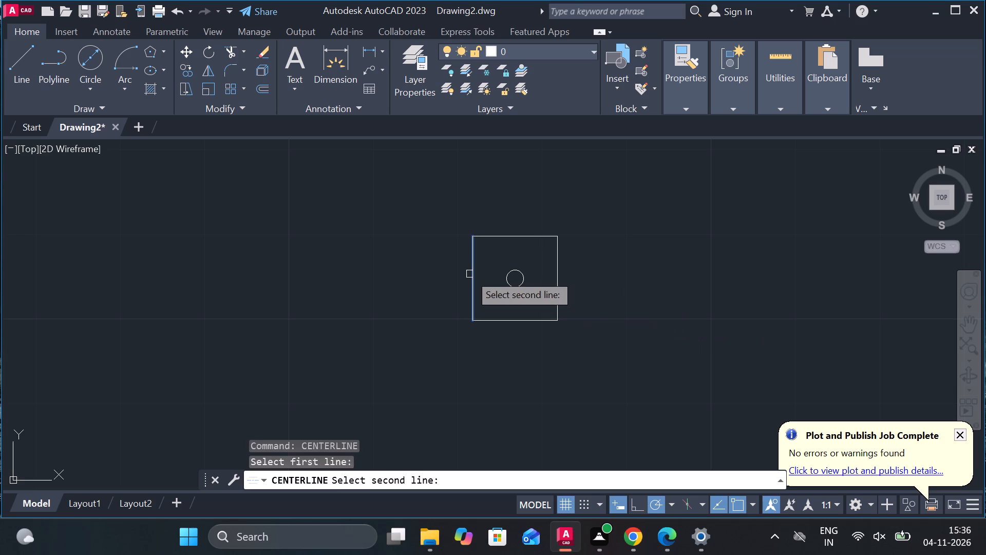
left_click(553, 272)
left_click(557, 267)
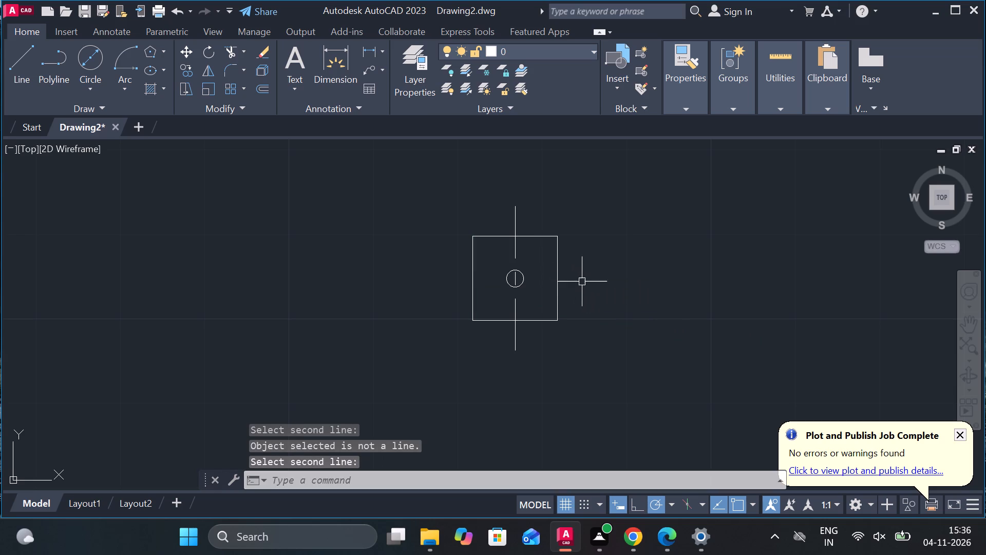
key("space")
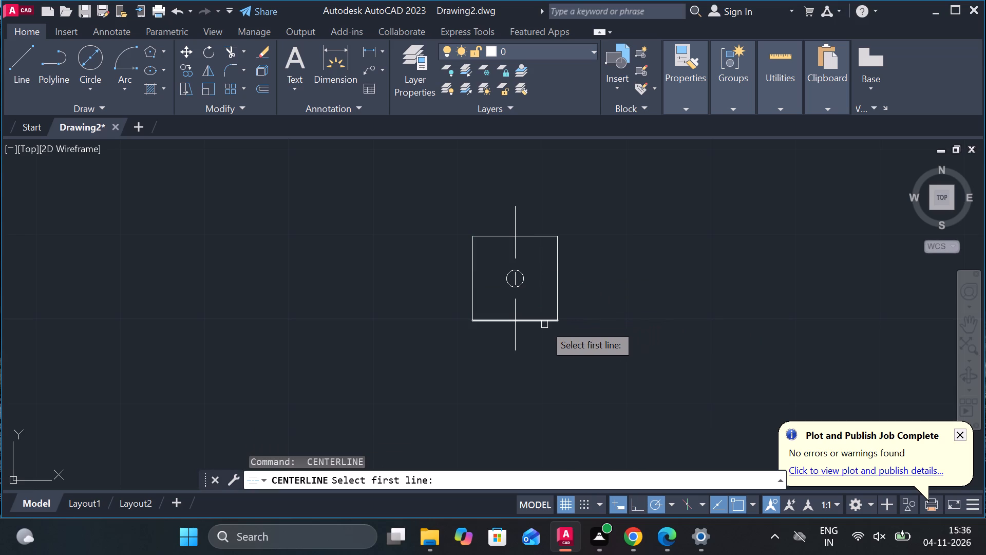
left_click(544, 324)
left_click(544, 324)
left_click(537, 239)
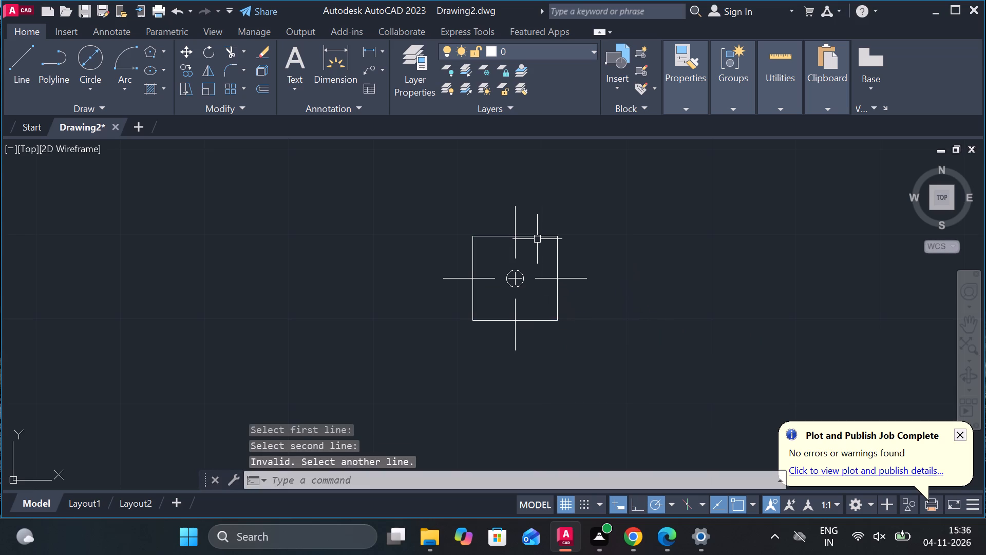
key("Escape")
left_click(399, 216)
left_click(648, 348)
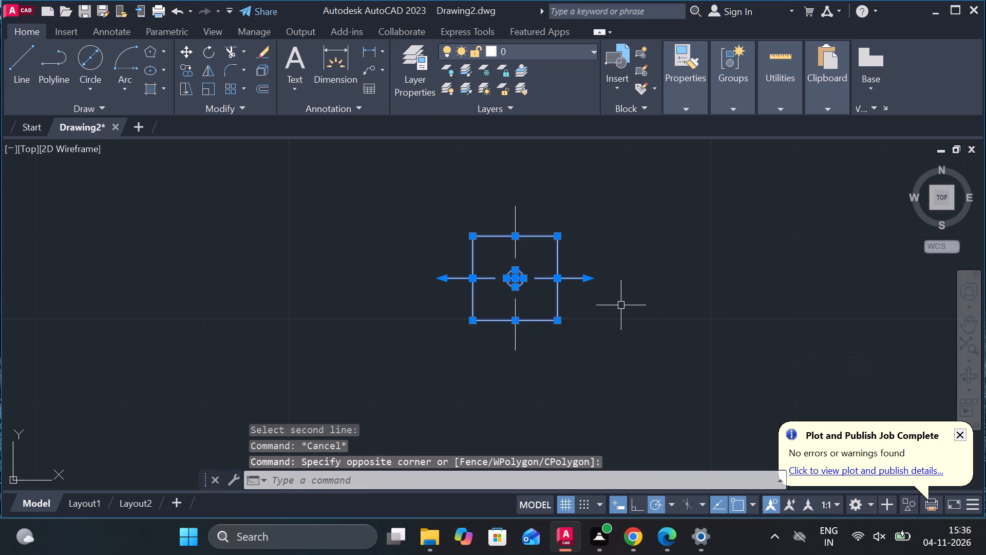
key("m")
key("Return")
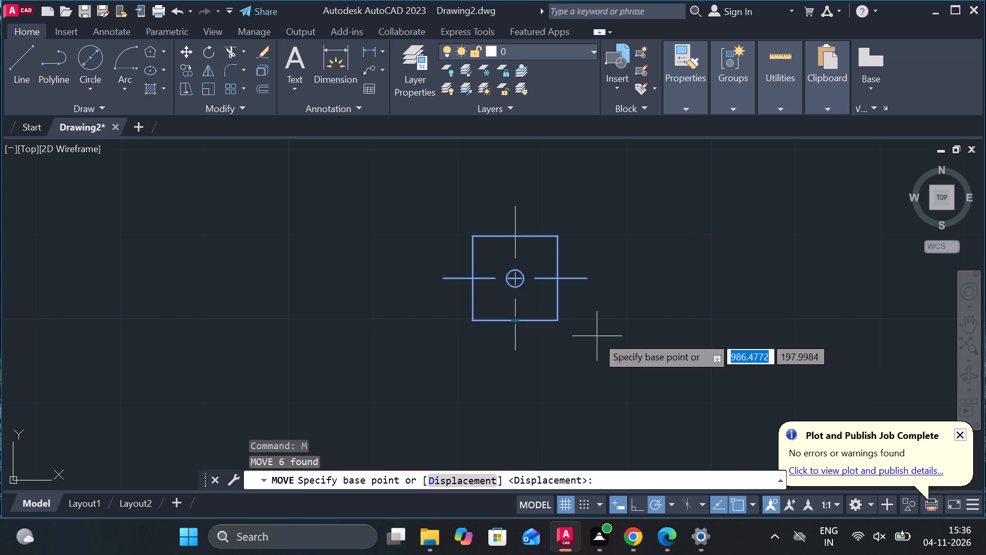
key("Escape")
Move the square head with both centerlines by its bottom edge's midpoint onto the midpoint of the round-ended plate's top straight edge.
left_click(636, 367)
left_click(405, 189)
key("m")
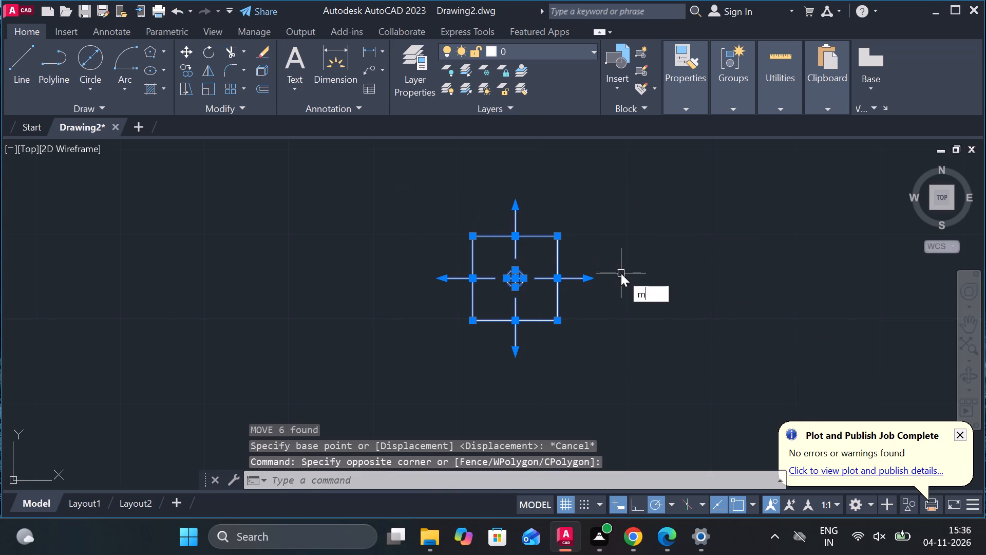
key("Return")
left_click(515, 314)
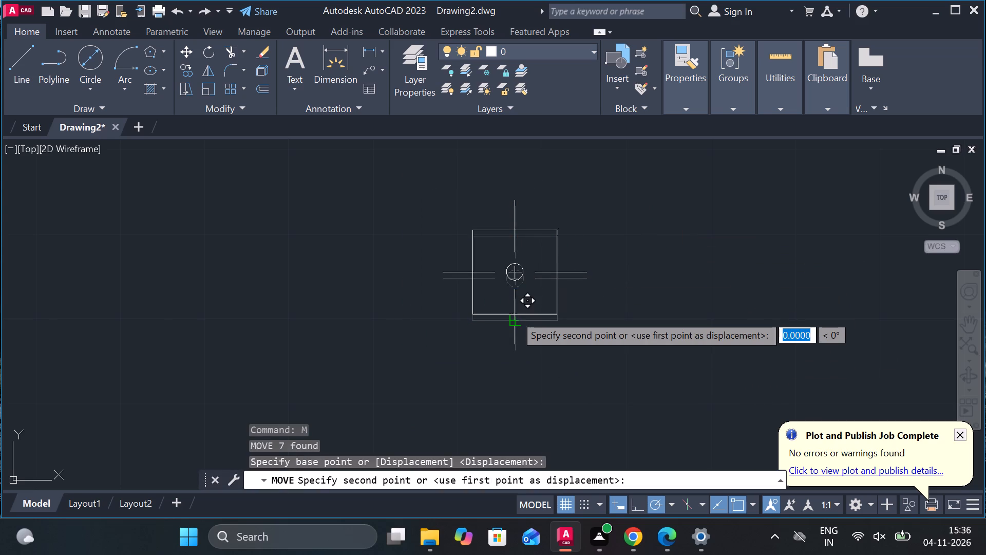
scroll(515, 314, "down", 3)
middle_click_drag(522, 322, 671, 169)
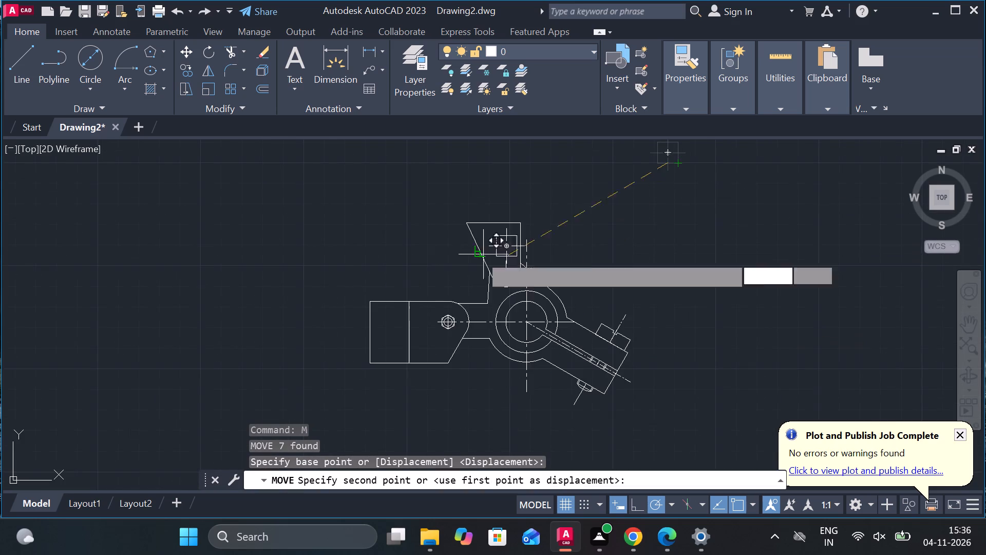
scroll(389, 310, "up", 3)
middle_click_drag(524, 291, 499, 290)
scroll(500, 281, "up", 1)
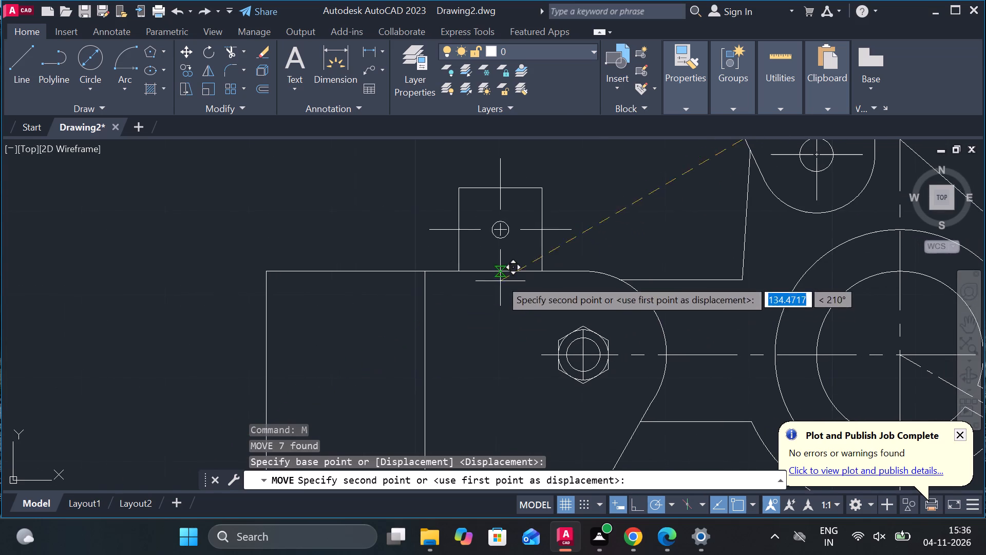
scroll(500, 279, "up", 1)
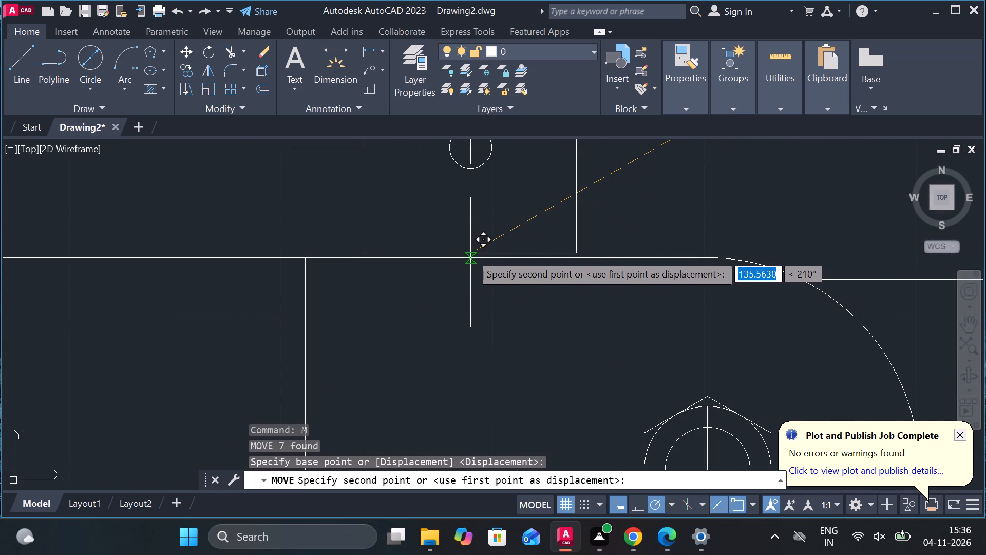
left_click(472, 257)
Examine the square head on the round-ended plate, the whole assembly and the two loose part views above it.
scroll(633, 254, "down", 2)
middle_click_drag(633, 266, 592, 275)
scroll(598, 279, "down", 1)
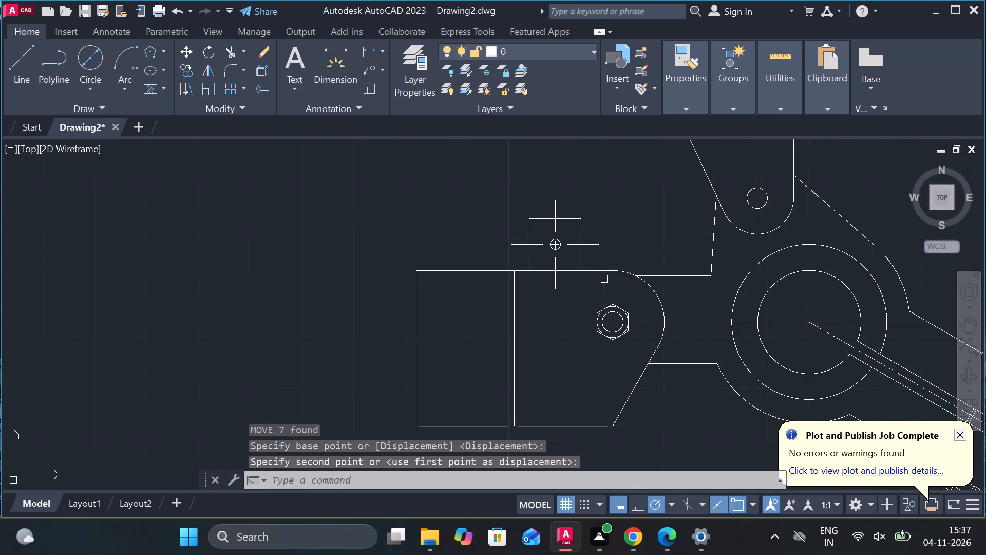
middle_click_drag(637, 269, 551, 311)
middle_click(522, 331)
middle_click_drag(548, 285, 546, 290)
scroll(520, 284, "up", 1)
middle_click(520, 284)
middle_click_drag(520, 284, 478, 294)
scroll(517, 338, "up", 1)
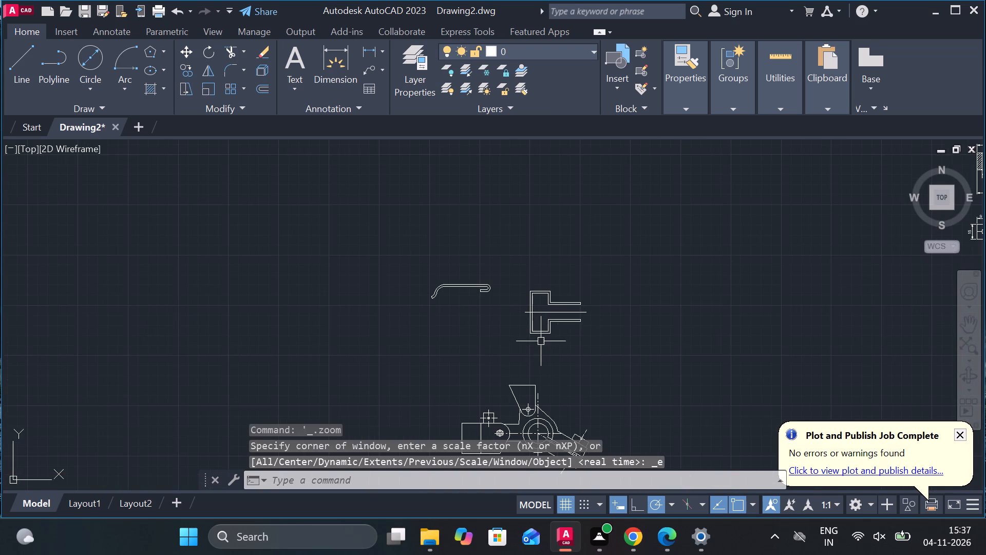
middle_click_drag(525, 332, 508, 316)
scroll(464, 301, "up", 3)
scroll(465, 298, "down", 2)
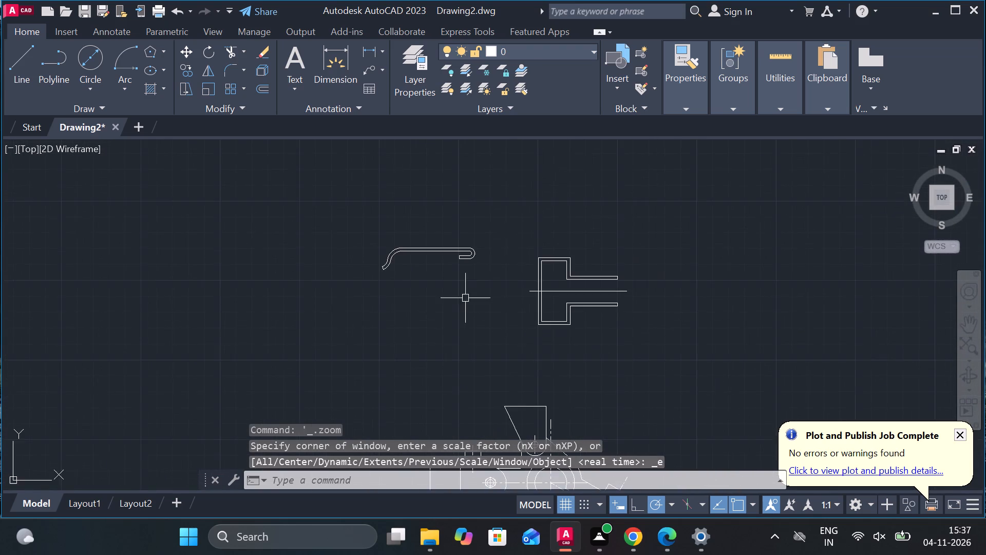
middle_click_drag(463, 302, 471, 255)
middle_click_drag(551, 300, 559, 194)
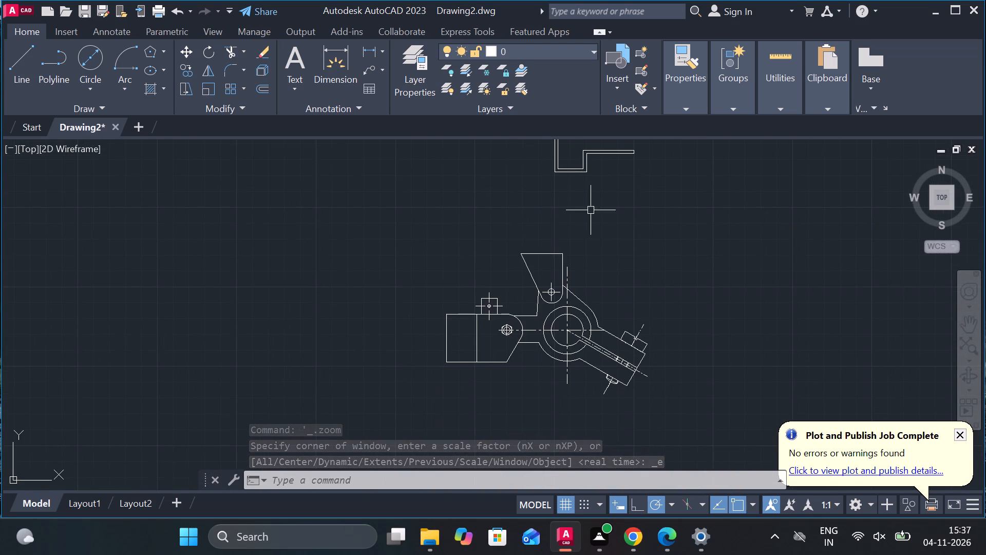
middle_click_drag(591, 210, 574, 283)
Move the stepped double-walled part with its centre line from above the assembly to open space beside the round-ended plate's square end.
left_click(516, 164)
left_click(683, 287)
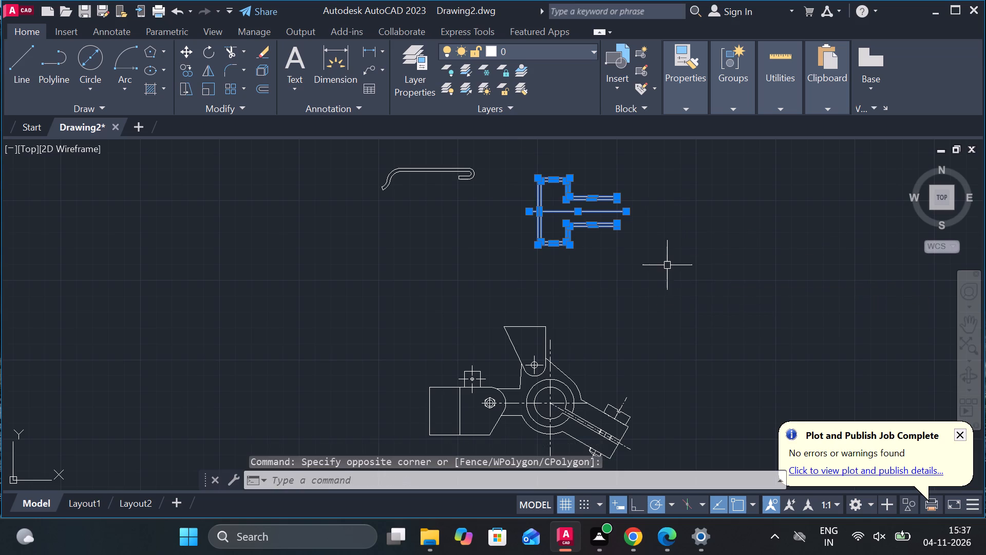
key("m")
key("Return")
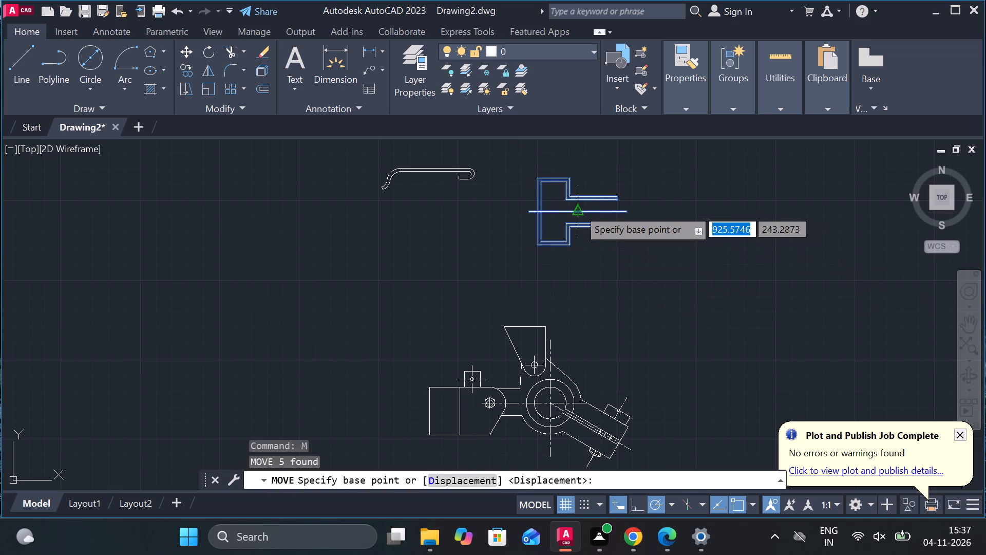
left_click(578, 209)
middle_click_drag(581, 251, 601, 183)
scroll(523, 330, "up", 2)
middle_click_drag(473, 346, 504, 299)
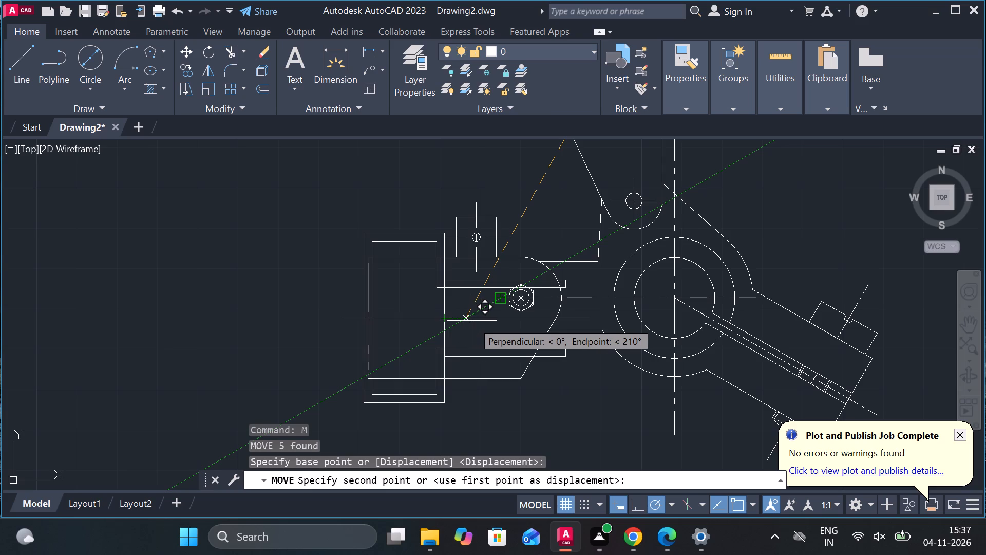
scroll(472, 321, "down", 1)
middle_click_drag(386, 306, 489, 303)
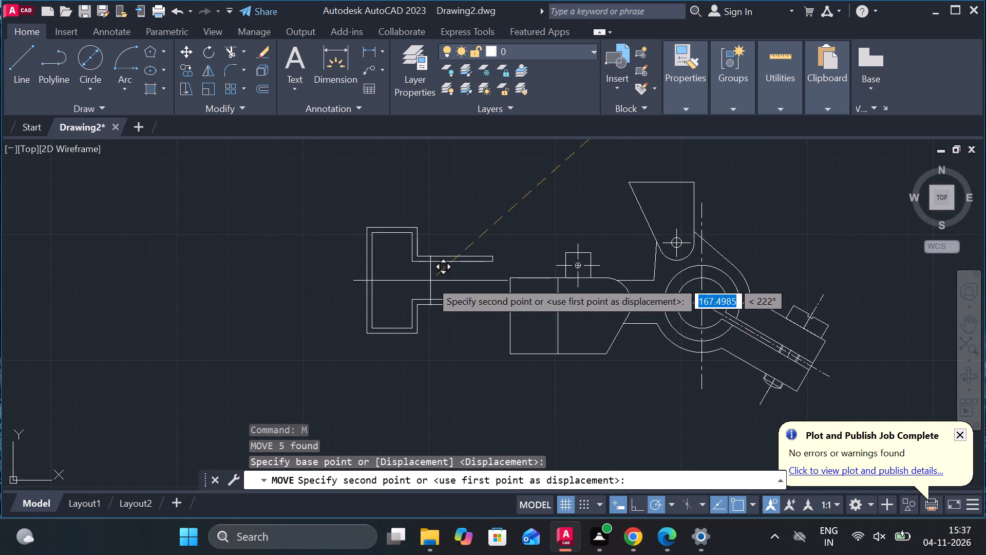
left_click(428, 280)
key("Escape")
Erase the stepped part's outer outline and the short line closing its upper arm's end, keeping the inner outline.
scroll(469, 255, "up", 2)
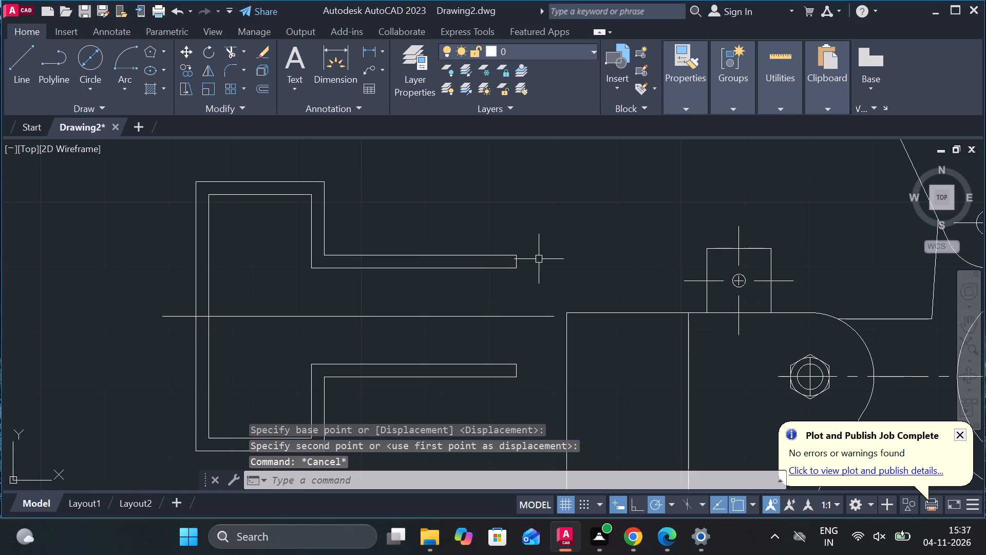
left_click(539, 259)
left_click(494, 242)
type("e")
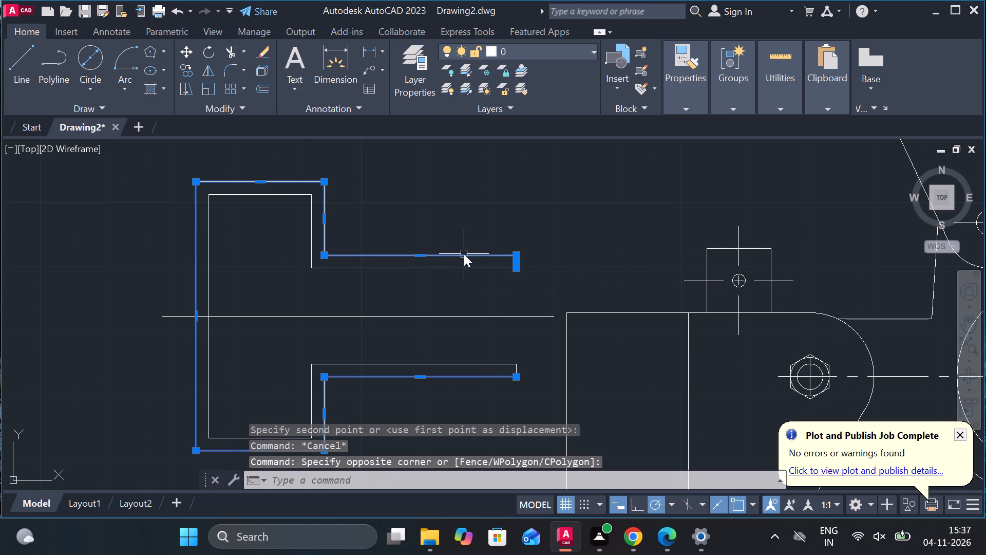
key("space")
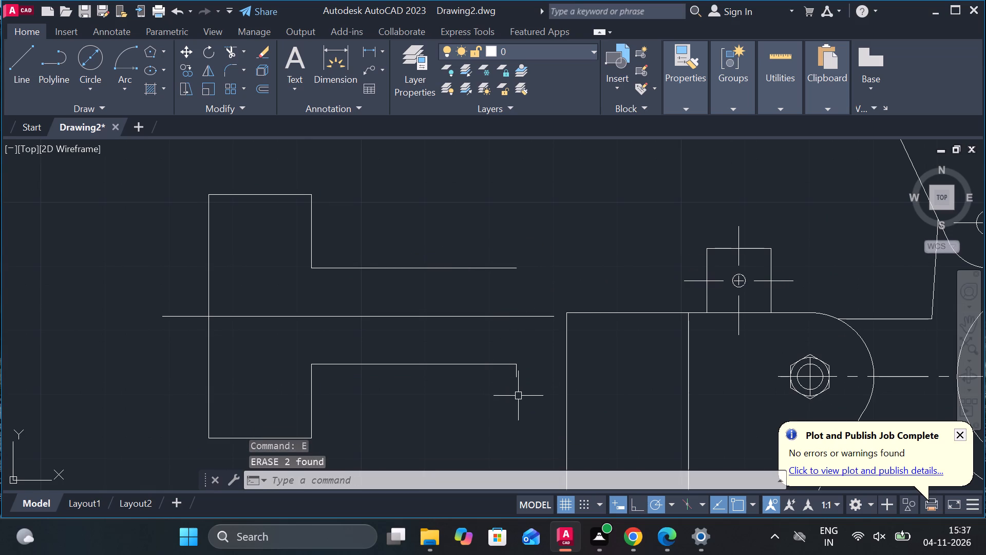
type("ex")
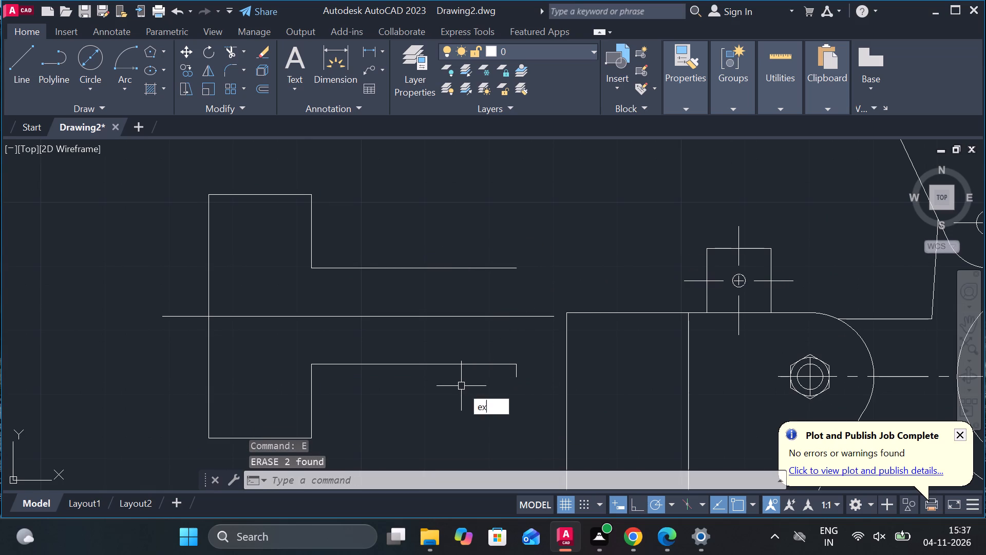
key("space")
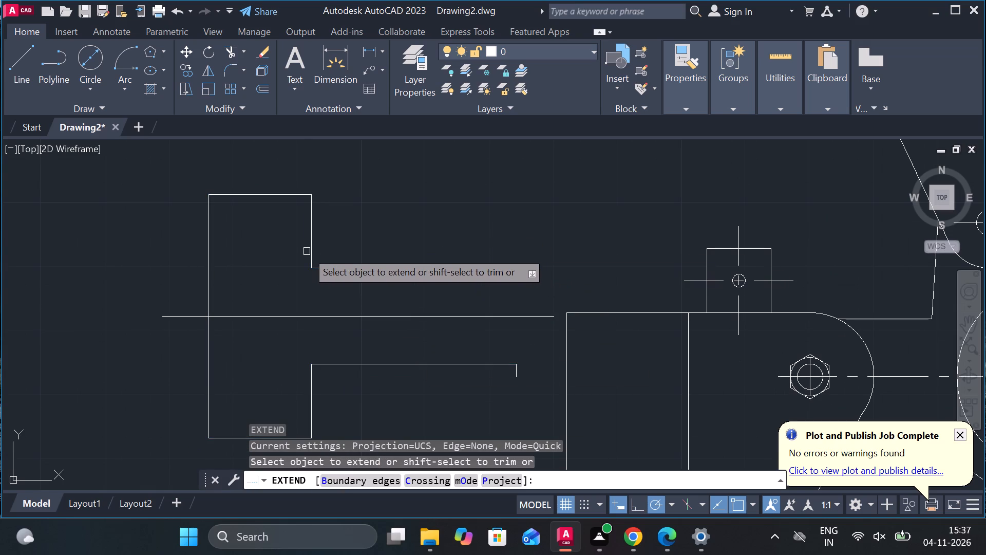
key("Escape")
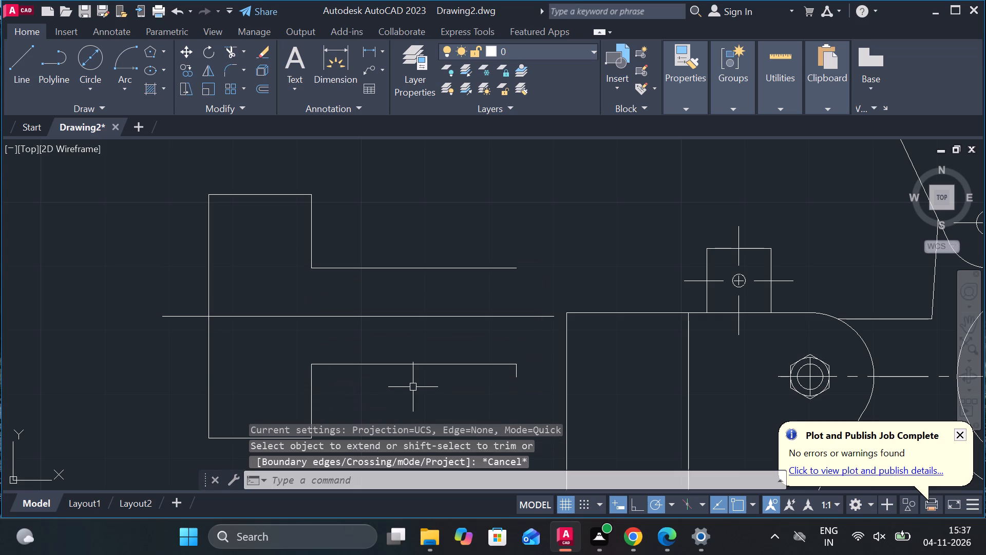
Draw a vertical line between the inner corners of the stepped outline, closing its wide end into a rectangle.
key("l")
key("Return")
left_click(312, 362)
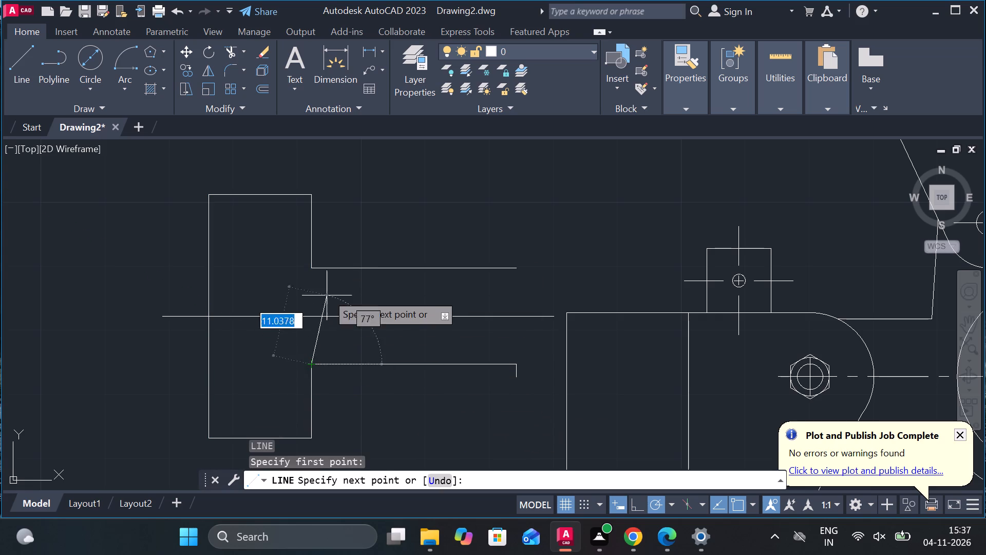
left_click(308, 268)
key("Escape")
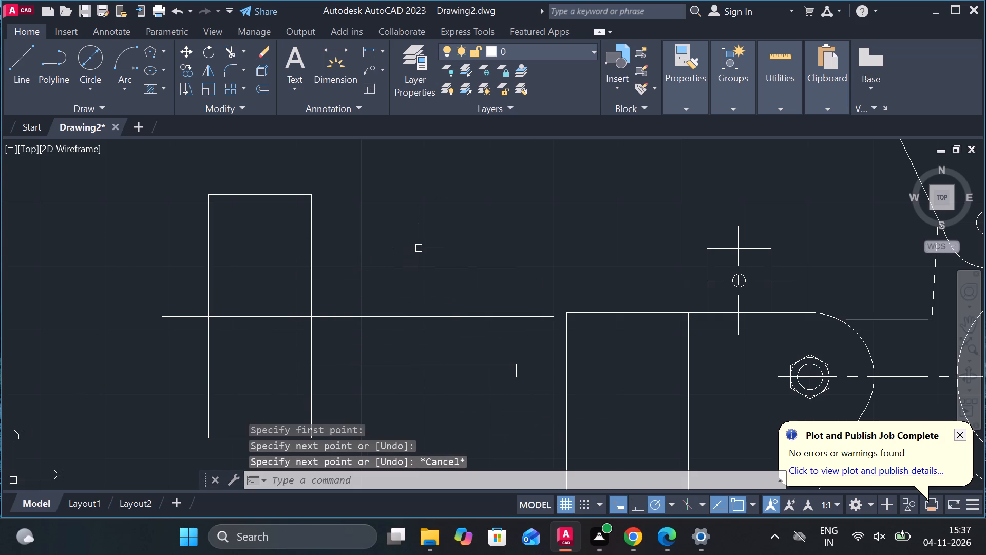
Trim away the stepped outline's upper arm line where it leaves the rectangle.
type("tr")
key("space")
left_click_drag(420, 234, 413, 266)
left_click(407, 286)
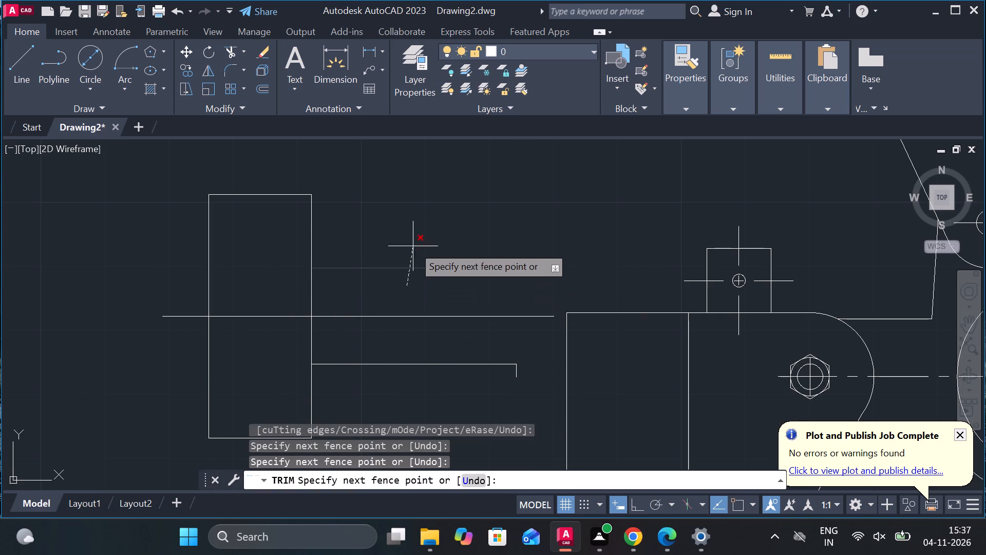
left_click(413, 245)
key("Escape")
Trim away the stepped outline's lower arm line and erase the short line left at its end.
left_click(433, 365)
key("Escape")
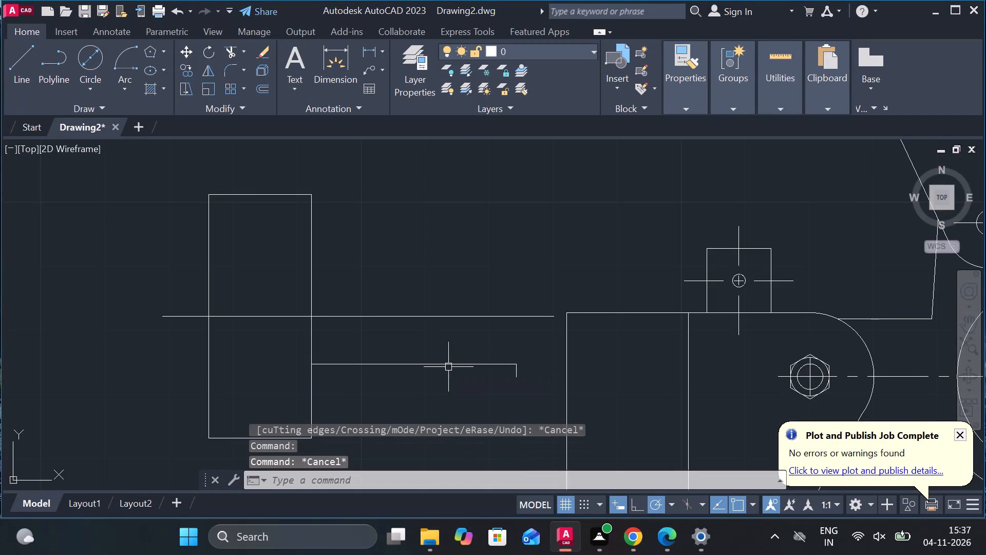
left_click(448, 367)
key("Escape")
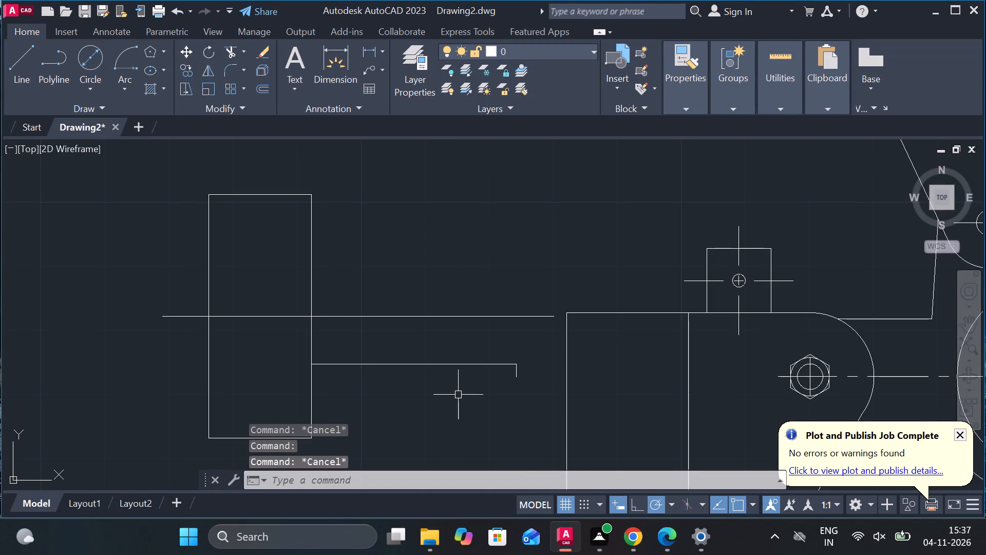
key("t")
key("BackSpace")
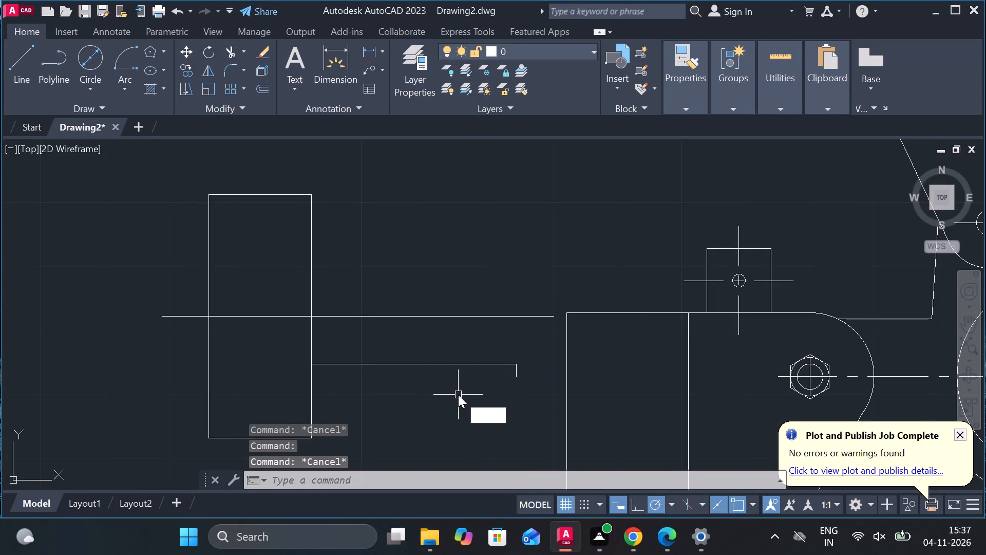
type("r")
key("space")
left_click(453, 395)
left_click(423, 350)
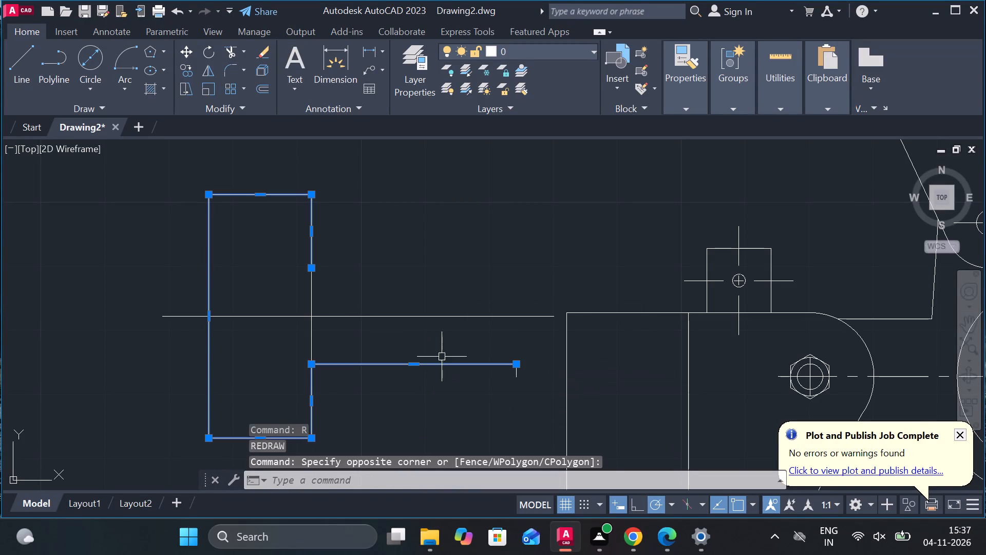
middle_click_drag(451, 357, 503, 293)
key("Escape")
type("tr")
key("space")
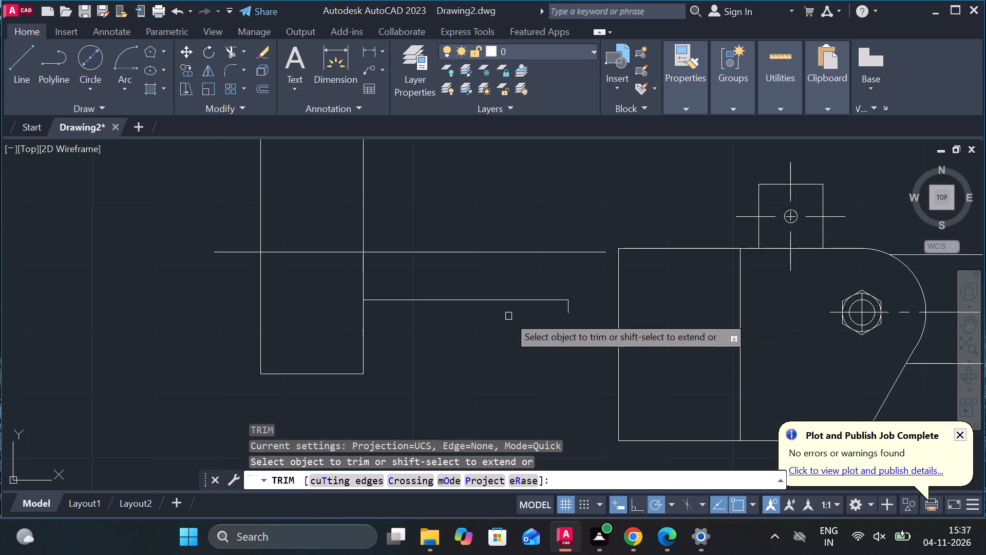
left_click(491, 301)
key("Escape")
left_click_drag(581, 339, 577, 329)
left_click(556, 292)
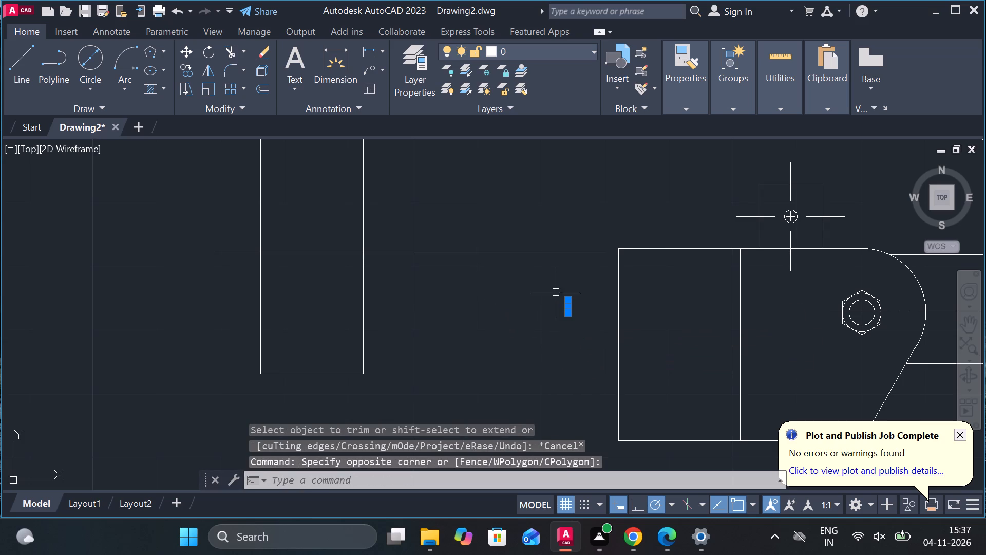
type("e")
key("space")
Join the remaining outline and its added closing line into one rectangular polyline.
scroll(432, 334, "down", 2)
left_click_drag(434, 363, 430, 358)
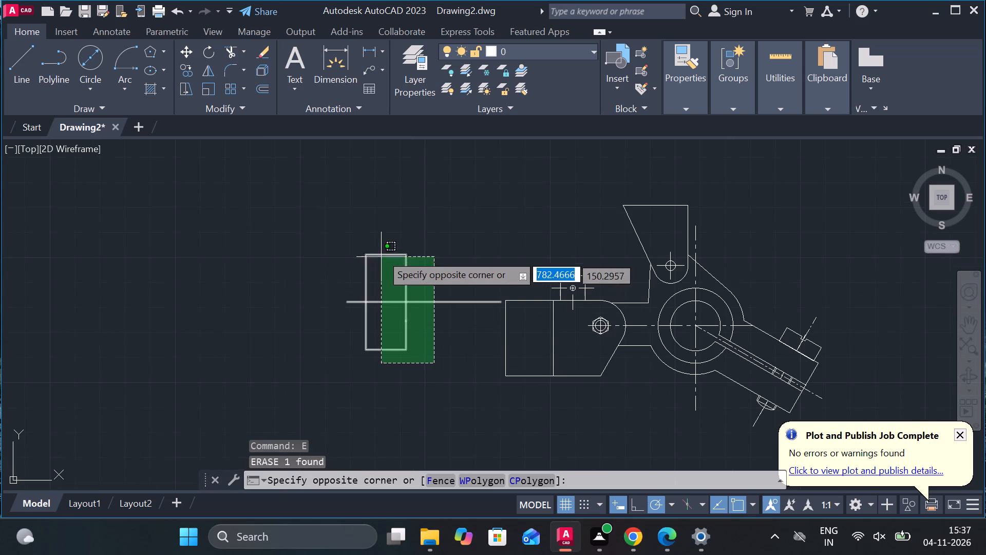
left_click(358, 234)
key("j")
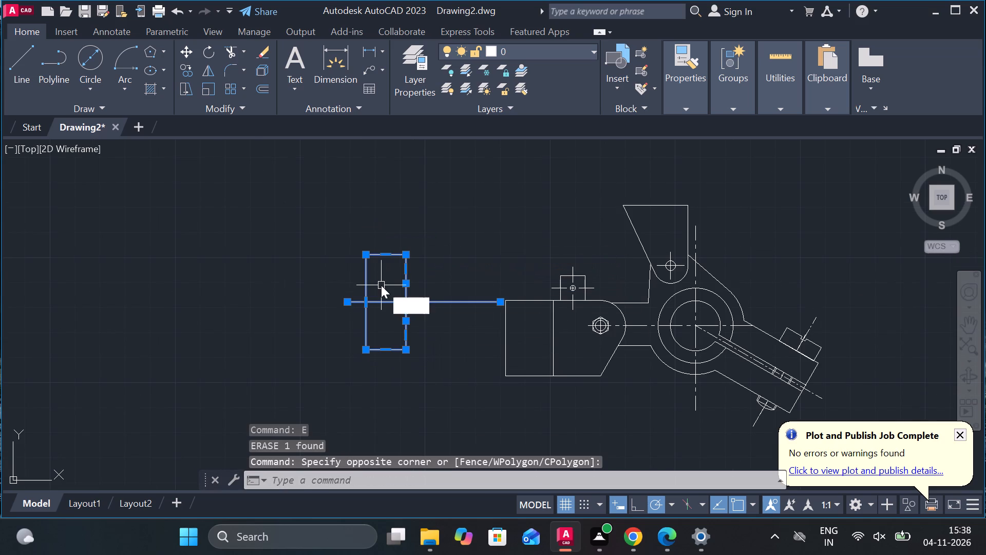
key("Return")
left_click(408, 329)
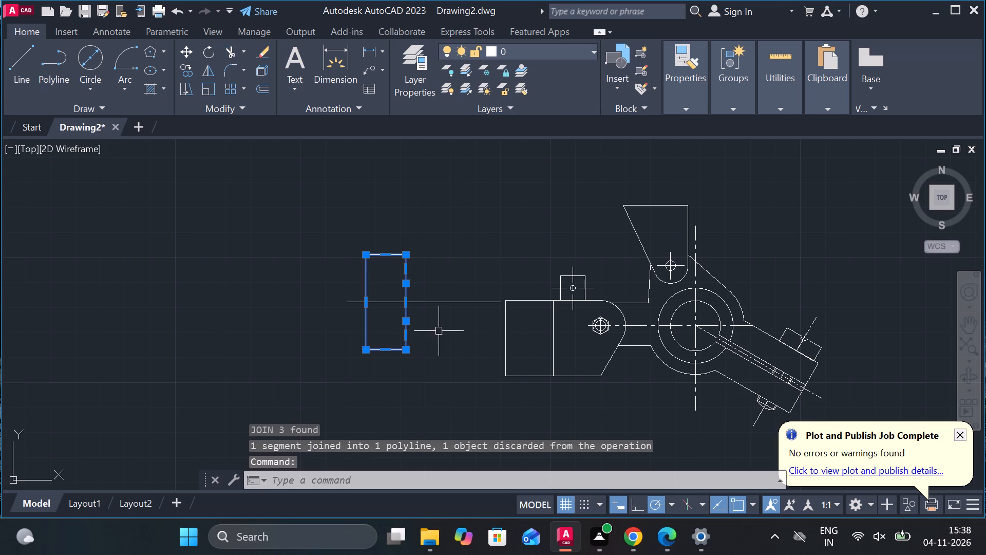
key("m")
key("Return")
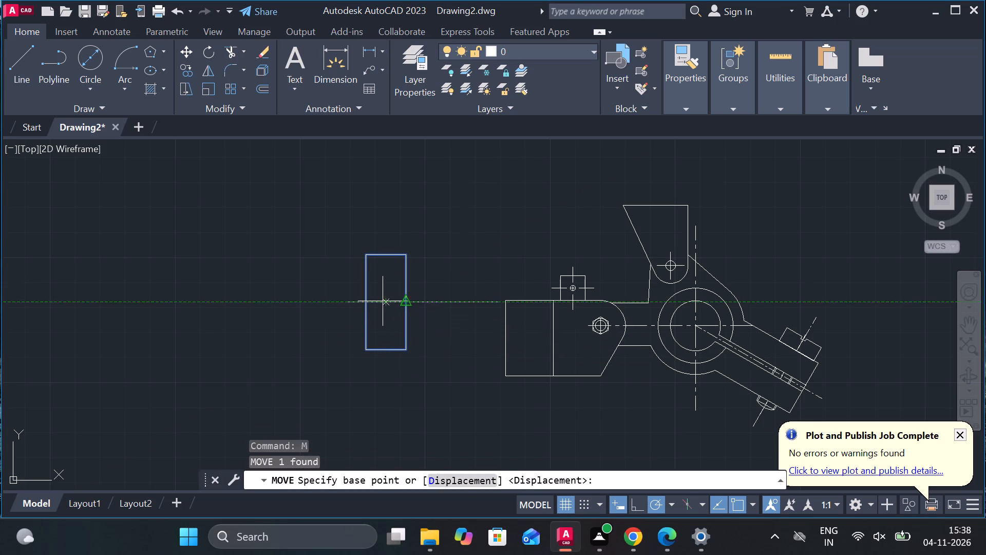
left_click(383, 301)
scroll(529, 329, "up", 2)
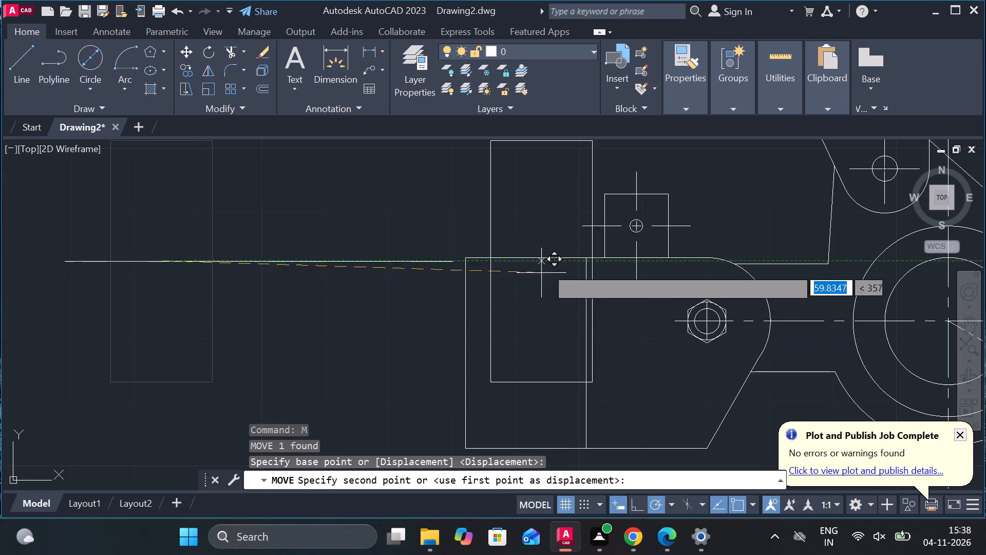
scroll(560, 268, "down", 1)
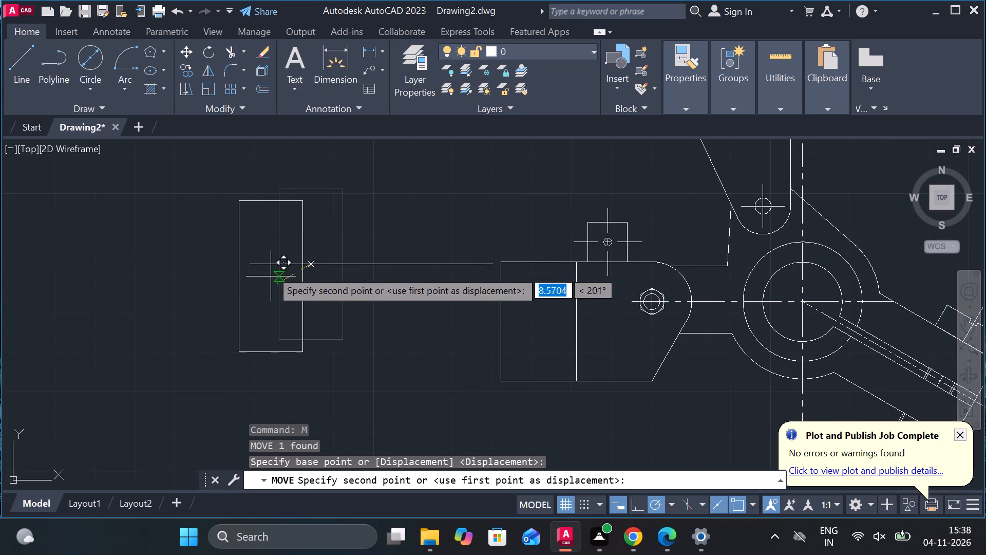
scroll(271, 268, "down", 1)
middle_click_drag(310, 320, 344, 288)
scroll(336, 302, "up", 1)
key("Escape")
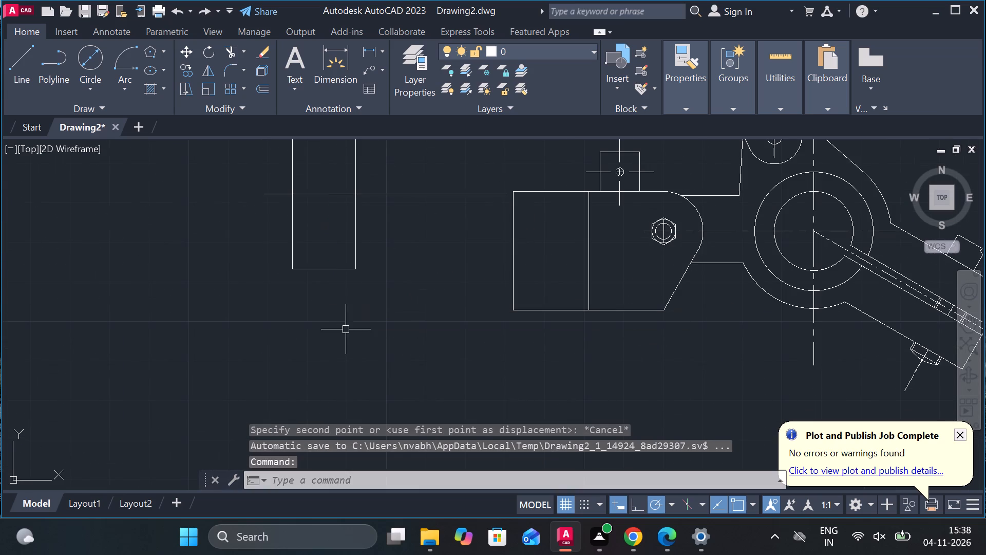
Trim the horizontal centre line on both sides so it ends at the loose rectangle's edges.
left_click(383, 192)
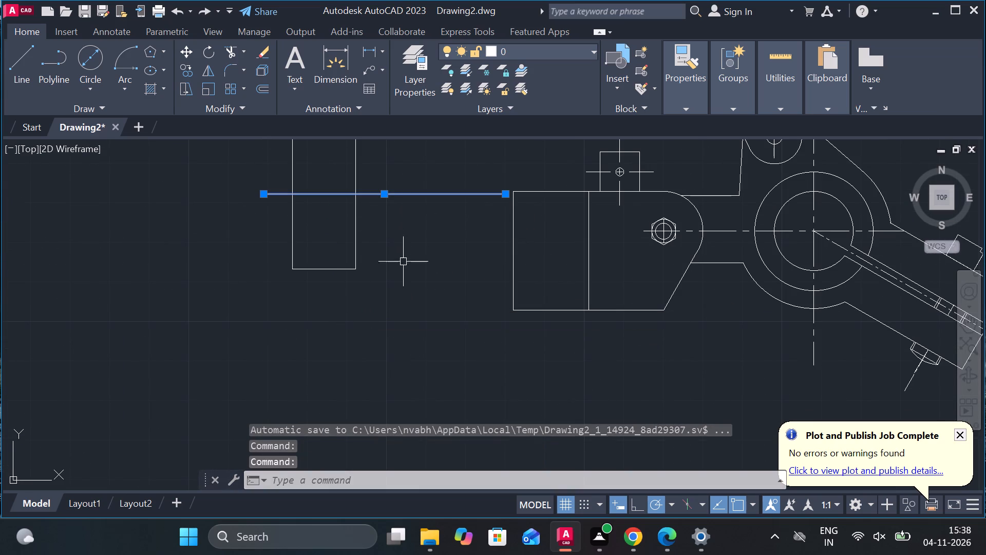
key("Escape")
type("tr")
key("space")
left_click(409, 270)
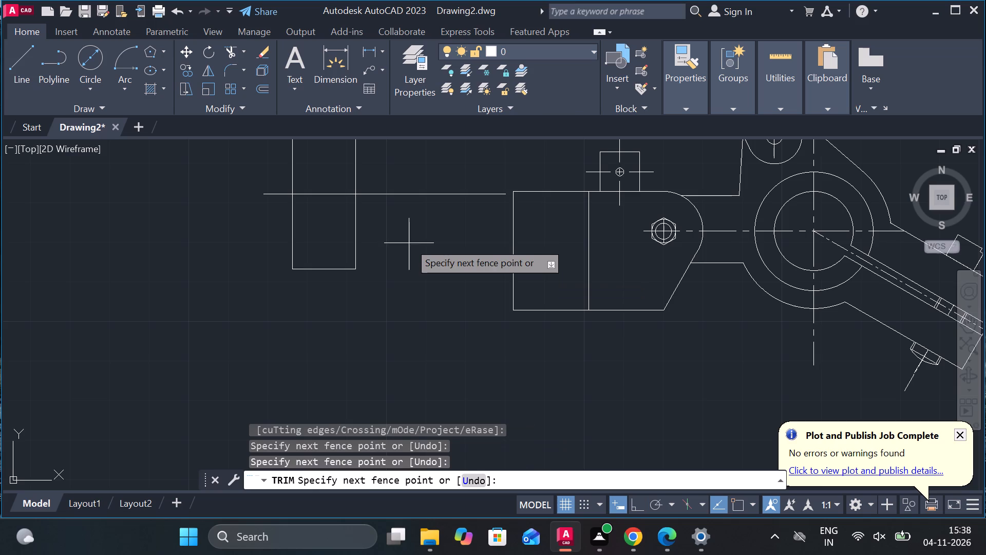
left_click(415, 166)
key("Escape")
left_click(279, 172)
key("Escape")
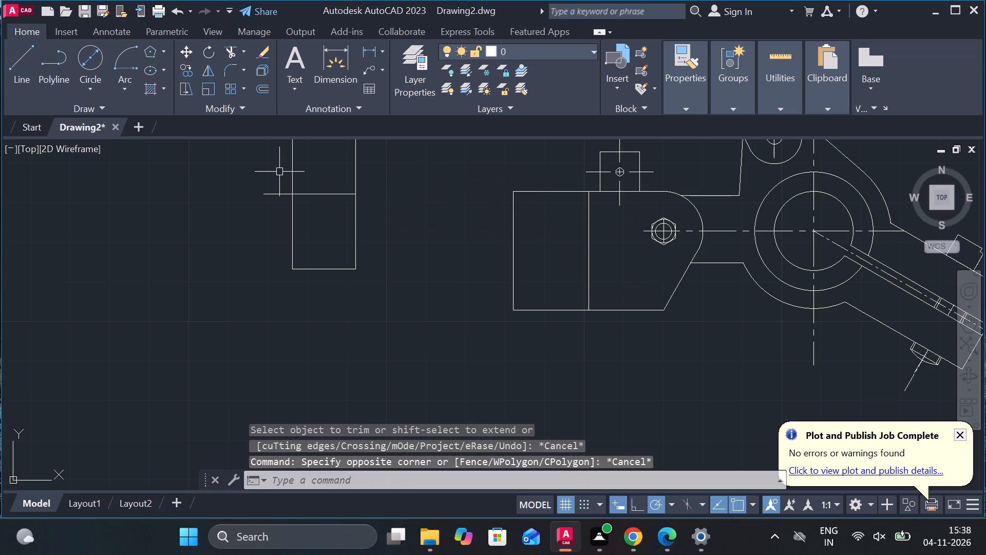
key("space")
left_click_drag(279, 172, 266, 244)
left_click(262, 265)
key("Escape")
middle_click_drag(268, 281, 271, 339)
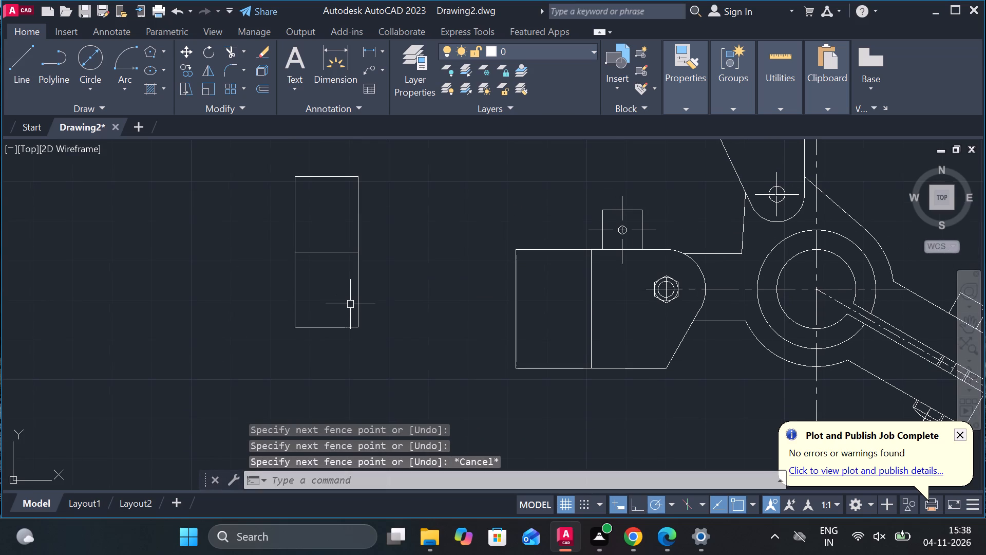
Draw a vertical line through the loose rectangle from its top edge's midpoint to its bottom edge's midpoint.
type("l'")
key("Return")
key("Escape")
key("Escape")
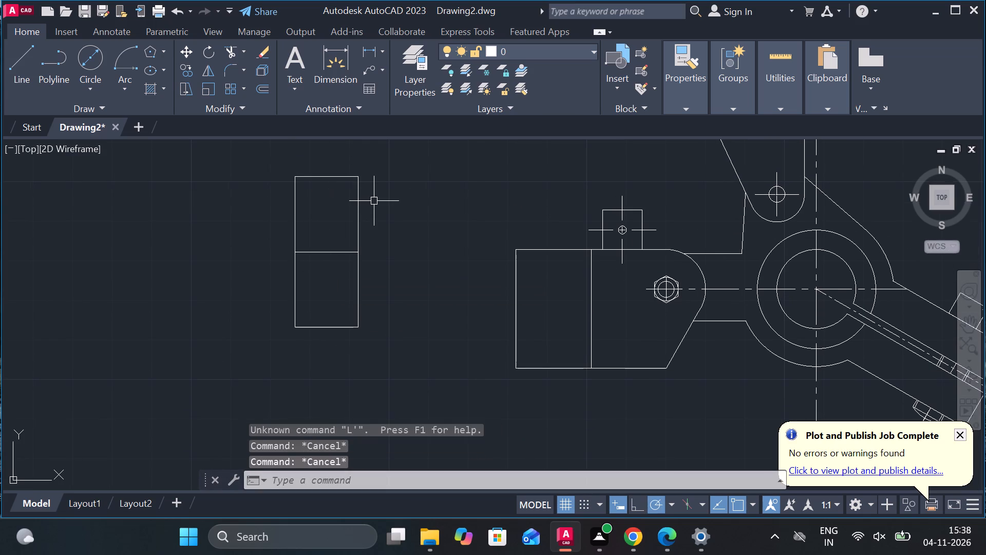
key("l")
key("Return")
left_click(324, 181)
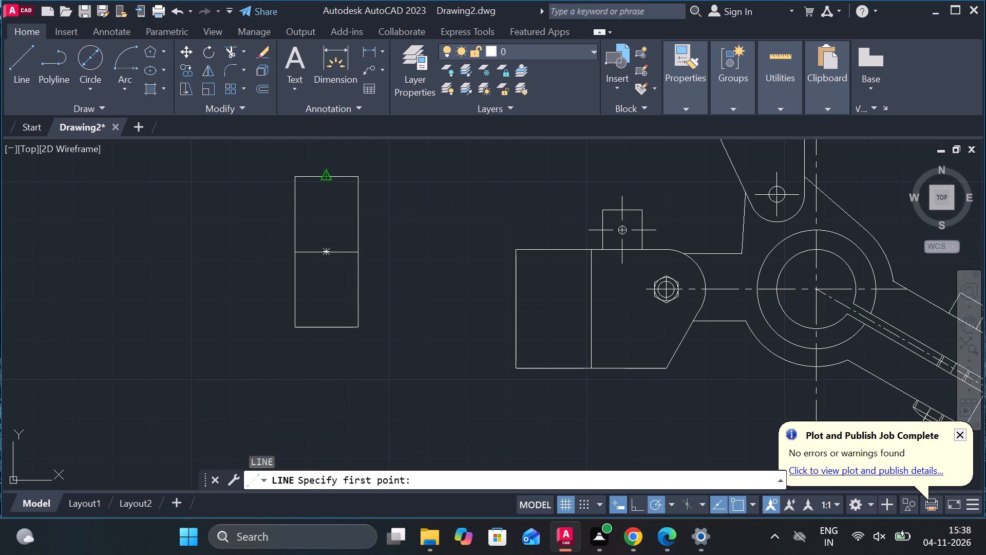
left_click(323, 322)
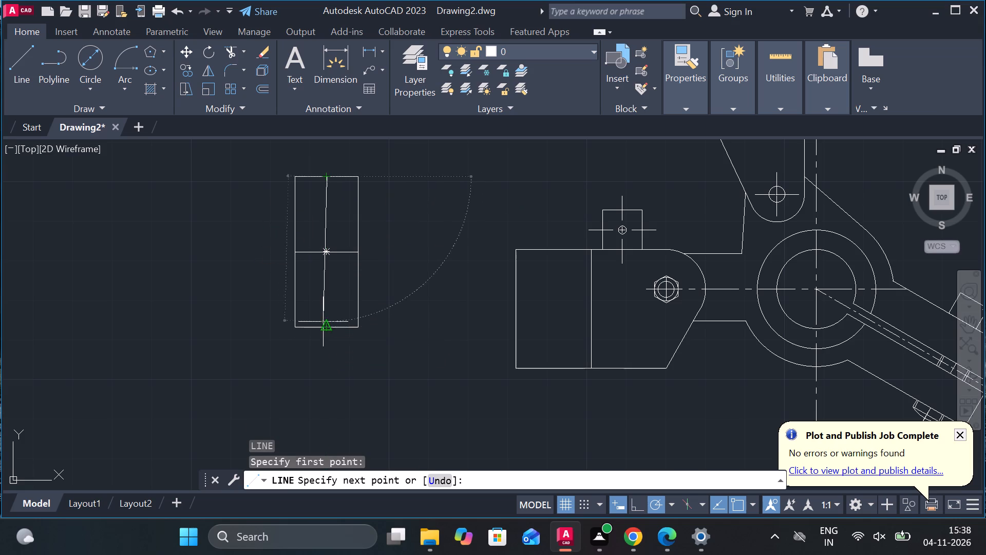
key("Escape")
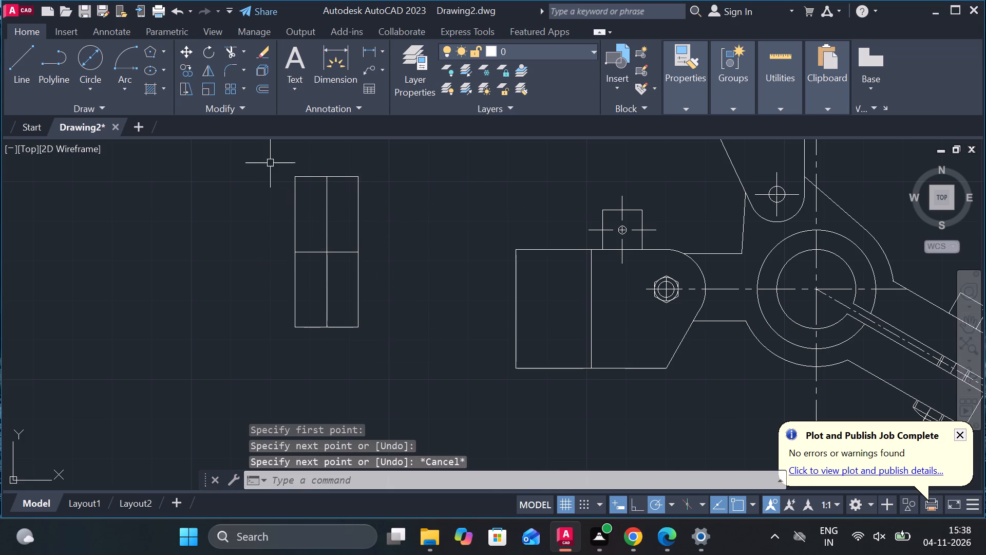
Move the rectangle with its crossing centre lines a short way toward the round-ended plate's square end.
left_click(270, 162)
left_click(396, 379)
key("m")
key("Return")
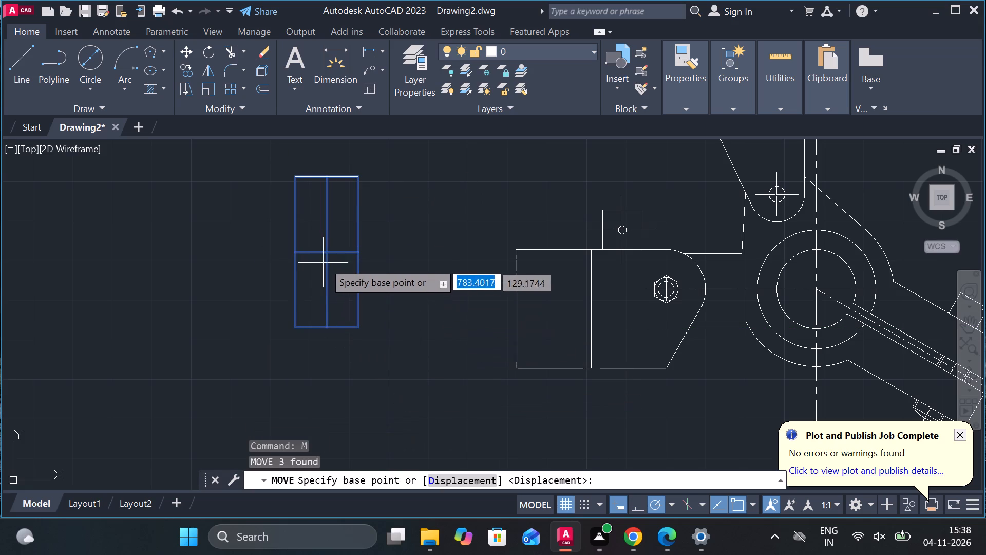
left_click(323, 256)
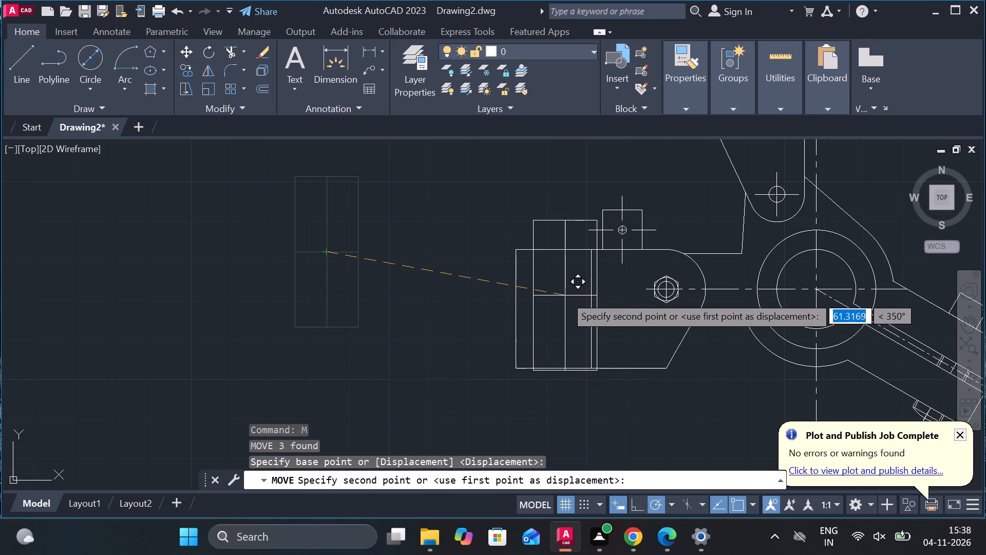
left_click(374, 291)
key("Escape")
Draw a horizontal helper line midway across the plate's square-end section and a vertical one from its midpoint past the lower edge.
key("l")
key("Return")
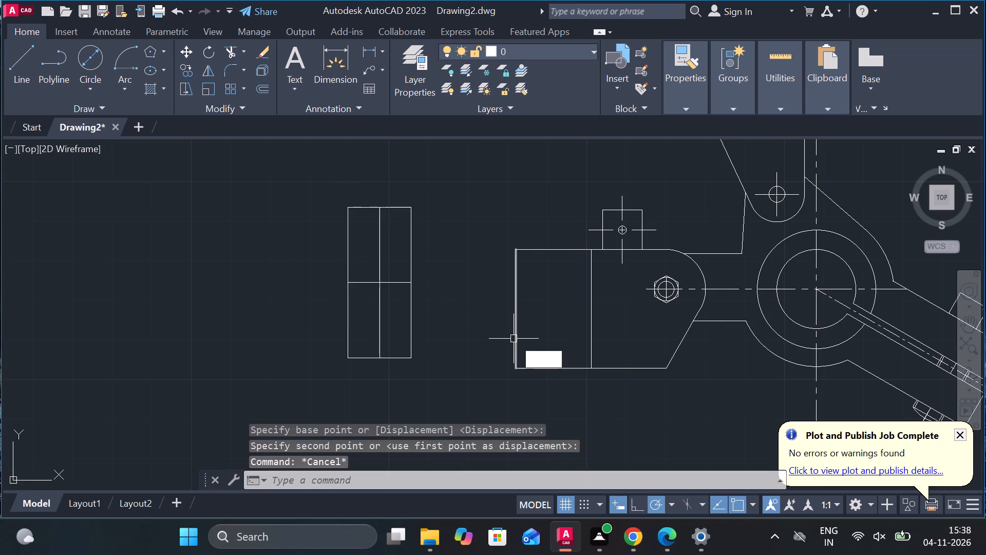
left_click(511, 305)
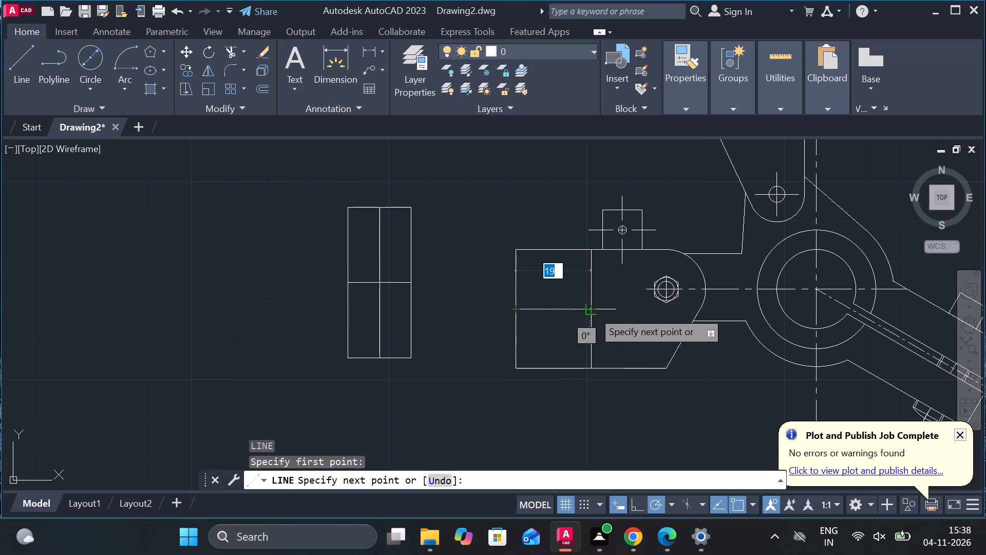
left_click(596, 311)
key("Escape")
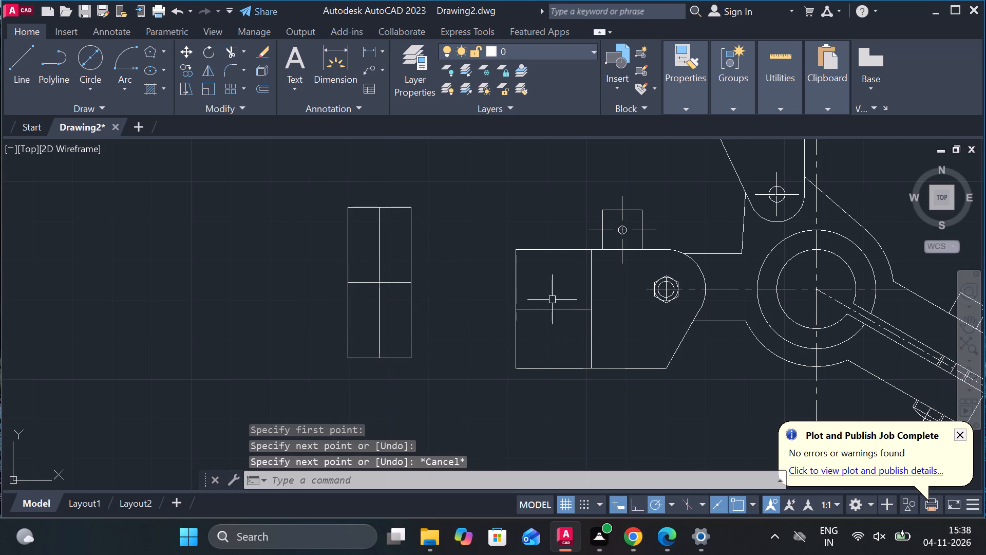
key("space")
left_click(555, 307)
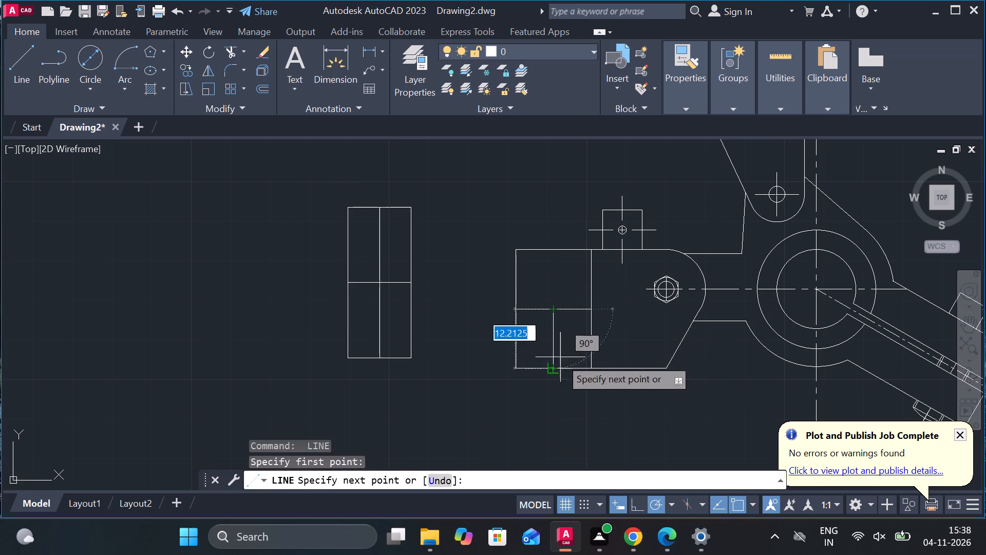
left_click(556, 400)
key("Escape")
Move the rectangle with its crossing lines, placing its centre on the midpoint of the plate's horizontal helper line.
left_click_drag(297, 181, 309, 186)
left_click(464, 384)
key("m")
key("Return")
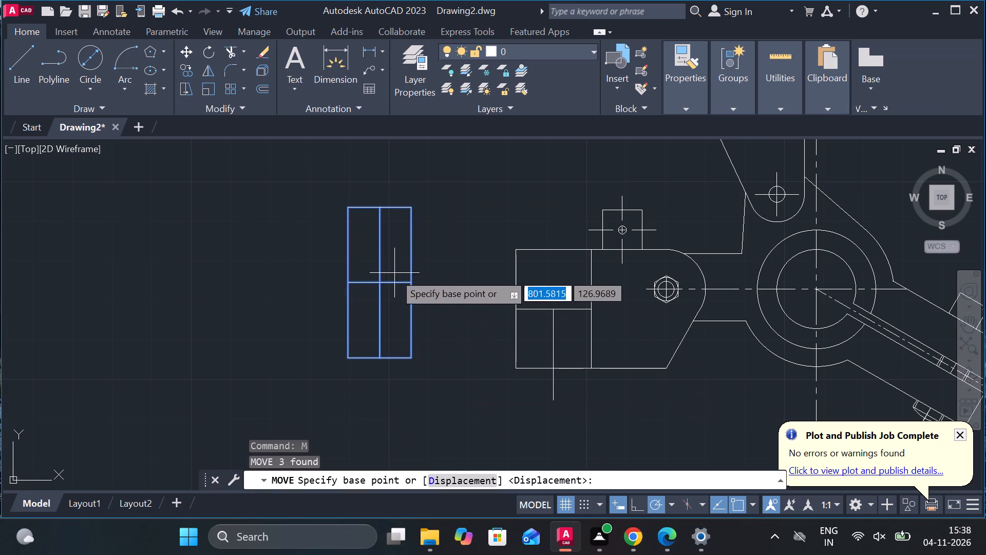
left_click(383, 276)
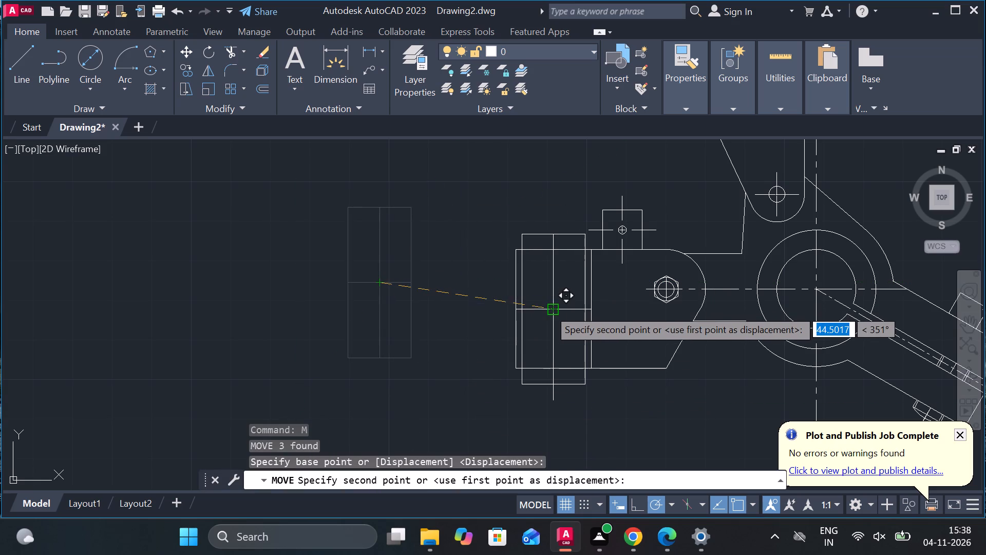
left_click(548, 309)
key("Escape")
Erase both vertical centre lines and the plate's horizontal helper line, keeping the rectangle and its own horizontal line.
left_click(547, 343)
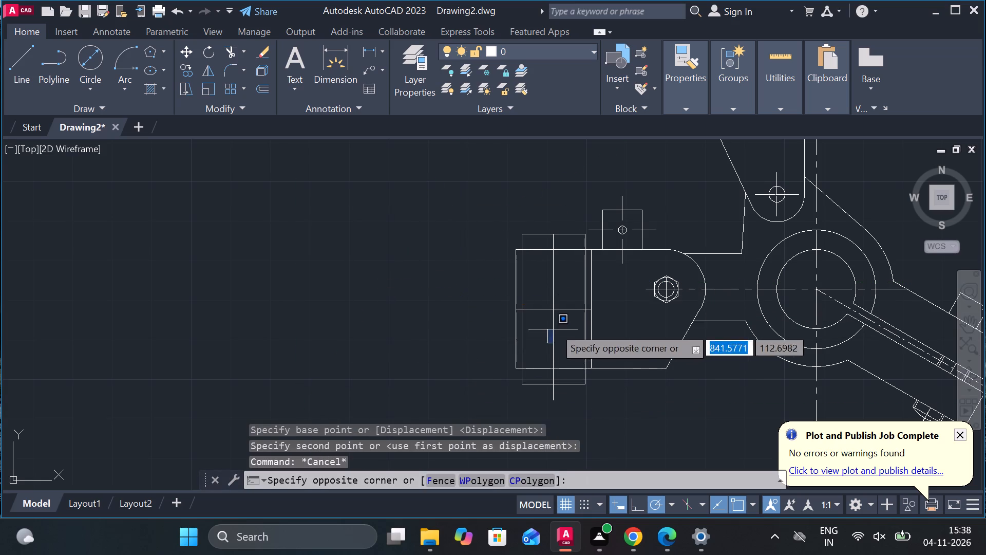
key("Escape")
left_click(557, 321)
left_click(556, 299)
left_click(544, 307)
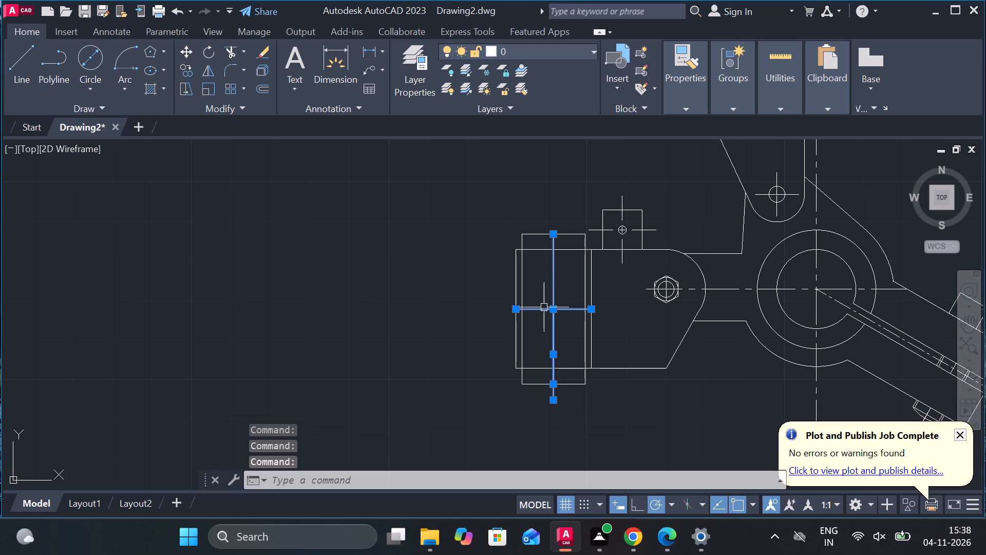
type("e")
key("space")
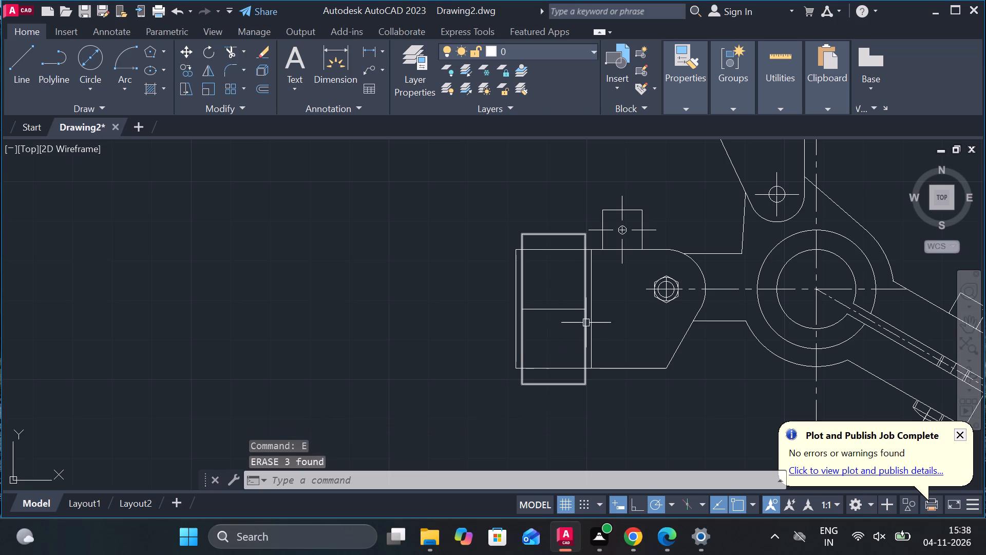
Trim away the rectangle's side lines and horizontal line inside the plate's square end, leaving only the parts projecting above and below.
type("tr")
key("space")
left_click(523, 273)
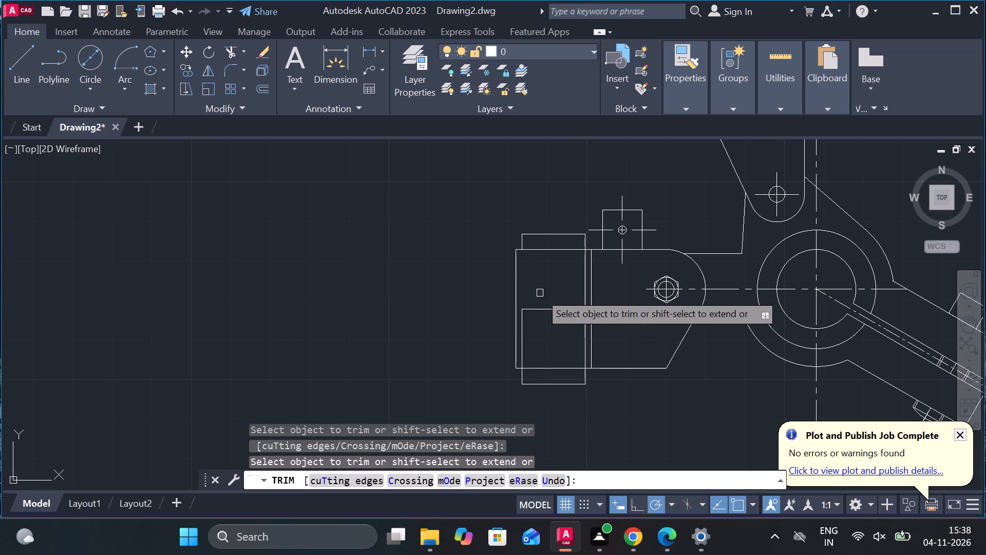
left_click(557, 299)
left_click(533, 328)
left_click(526, 328)
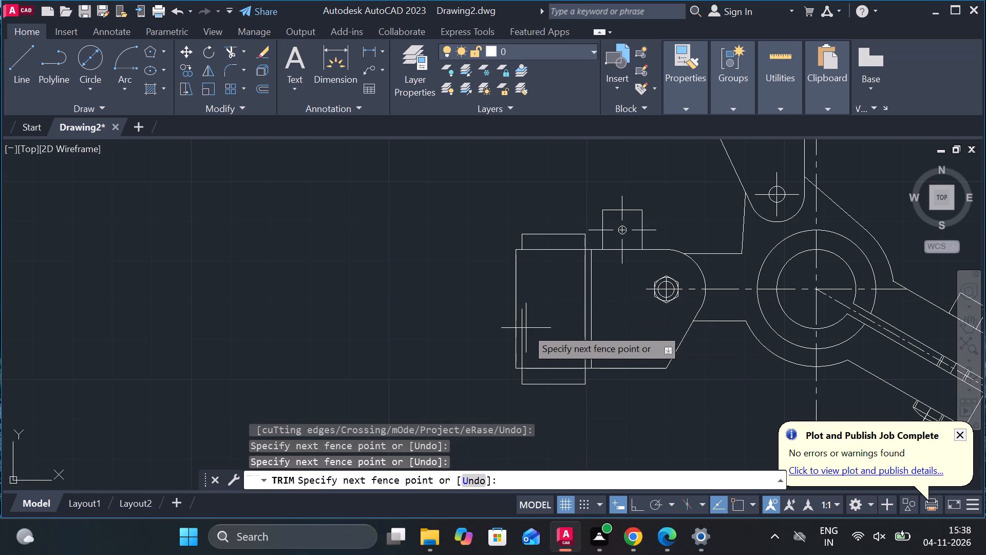
left_click(520, 325)
left_click(582, 322)
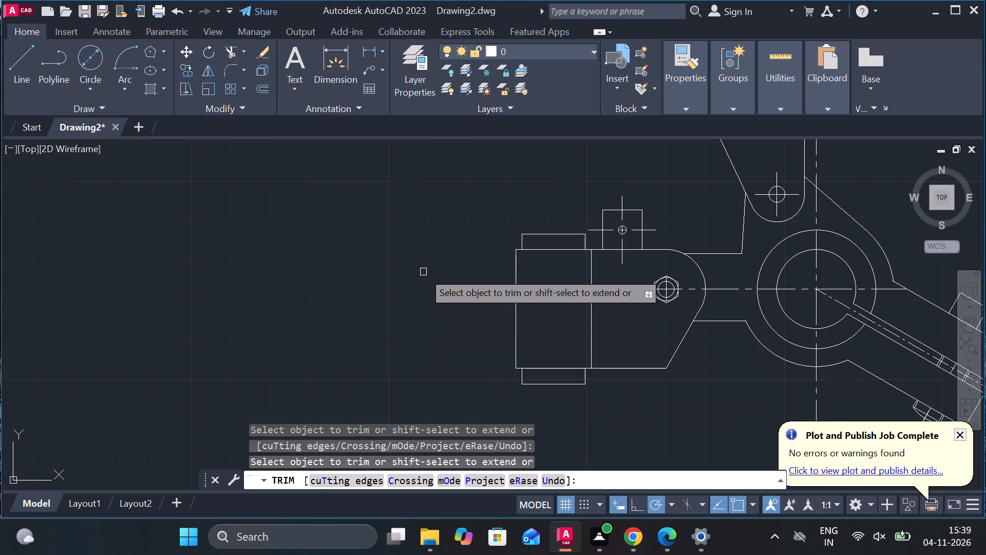
middle_click_drag(423, 272, 386, 284)
middle_click_drag(406, 269, 376, 290)
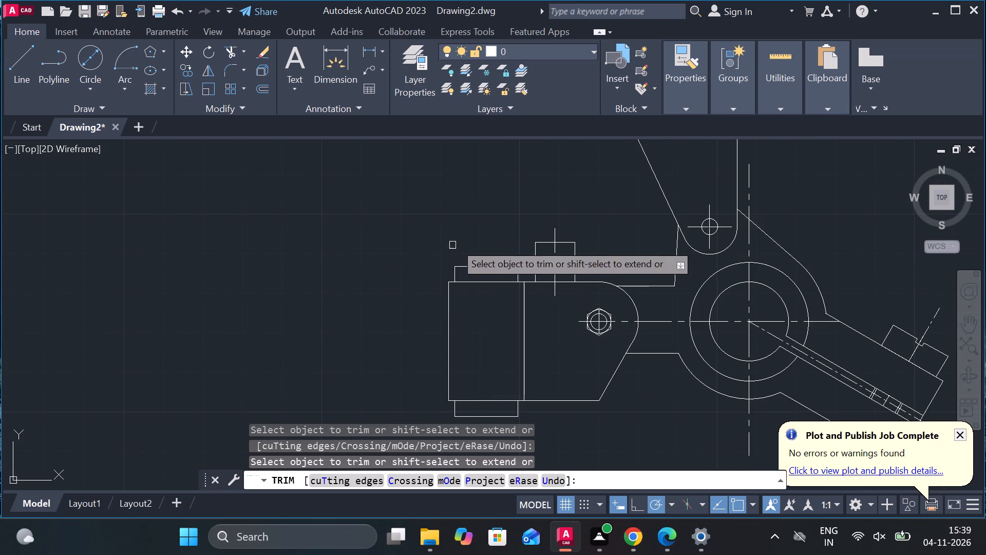
key("Escape")
Move the small square block with its circle and centre mark along the plate's upper edge toward the rounded end, by half its width.
scroll(547, 235, "up", 2)
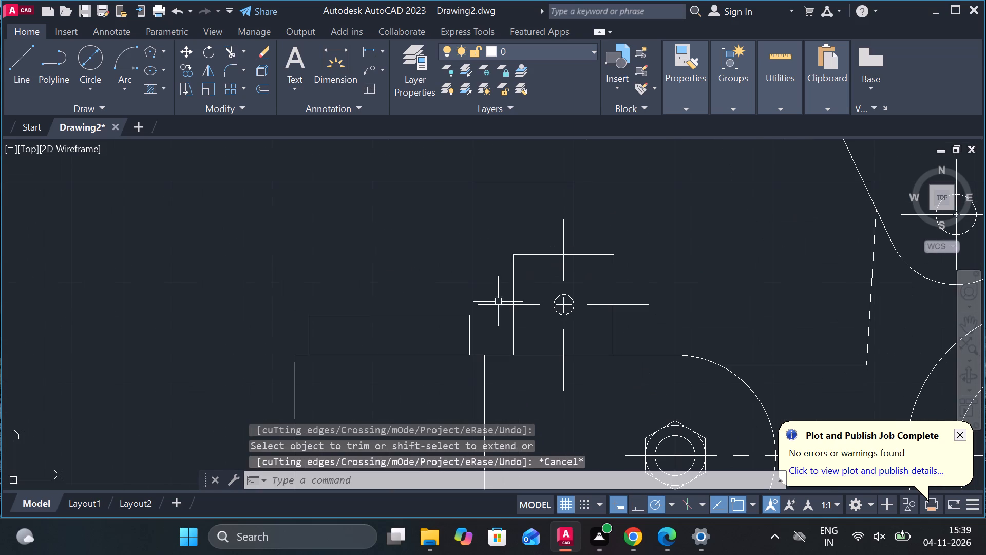
scroll(584, 301, "down", 1)
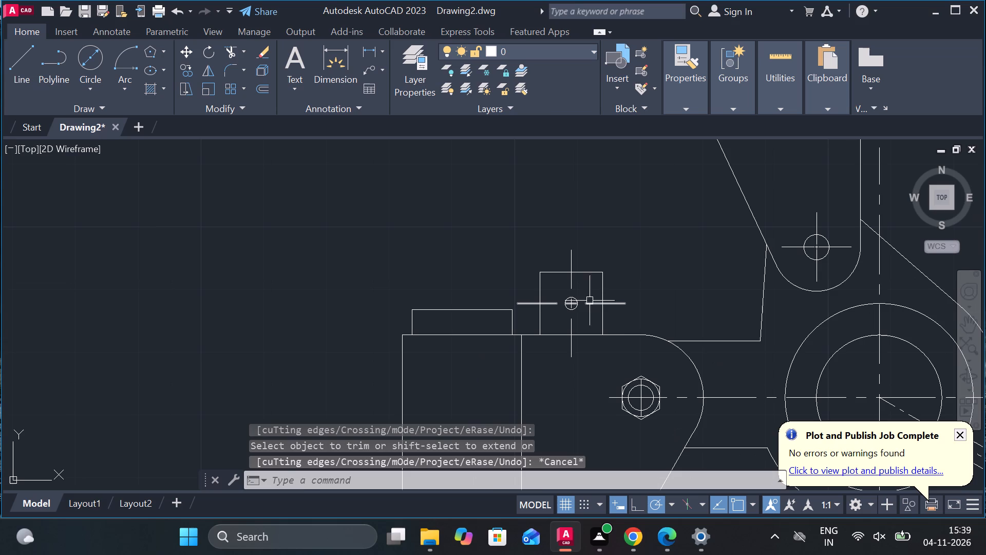
left_click(624, 308)
left_click(539, 260)
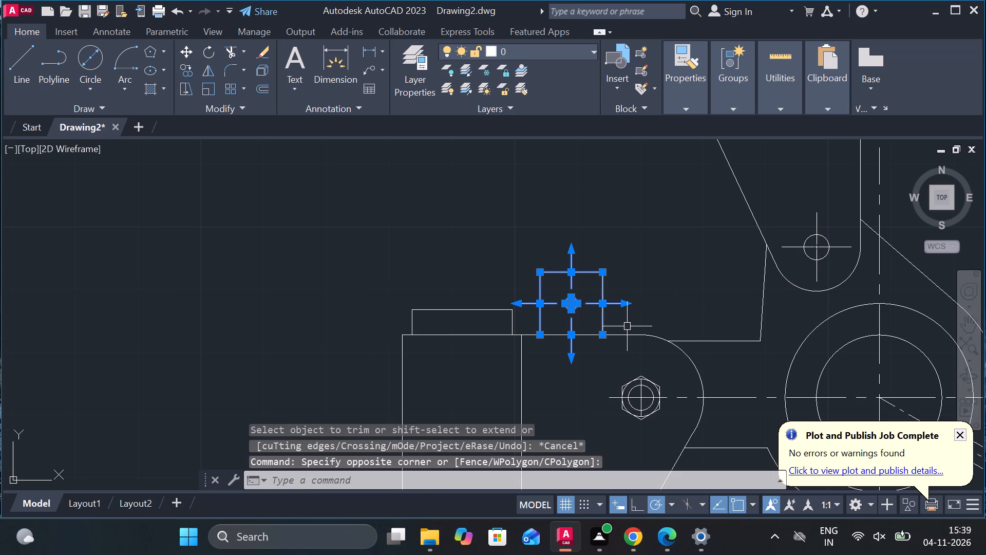
key("m")
key("Return")
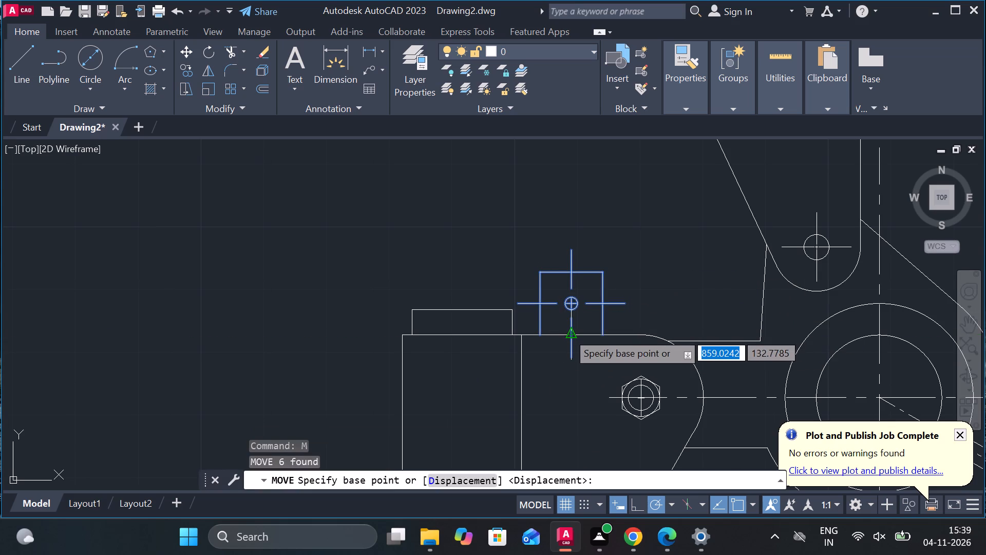
left_click(567, 332)
left_click(593, 332)
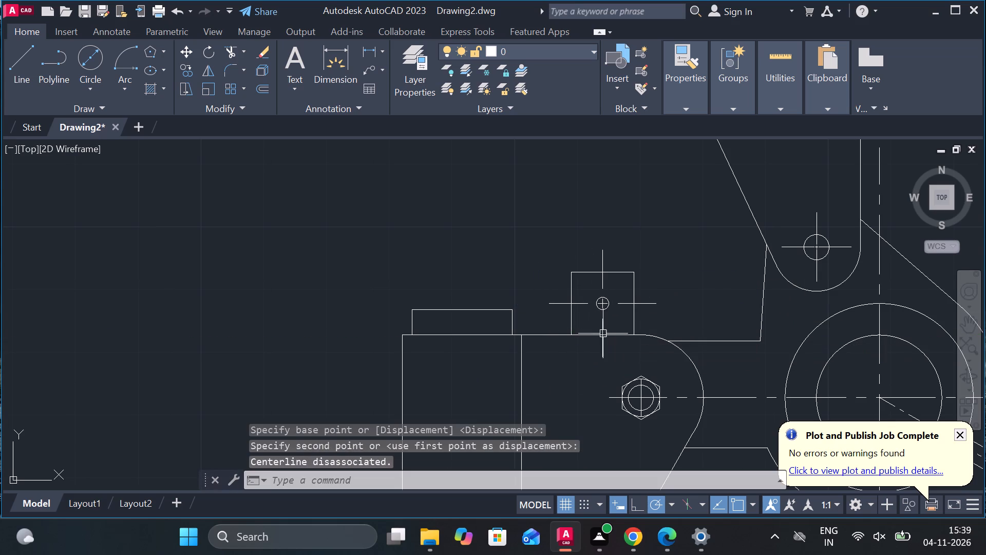
middle_click_drag(661, 336, 653, 339)
key("Escape")
Stretch the top edge of the rectangle projecting above the plate upward in two stages, past the top of the small square block.
middle_click_drag(623, 355, 590, 396)
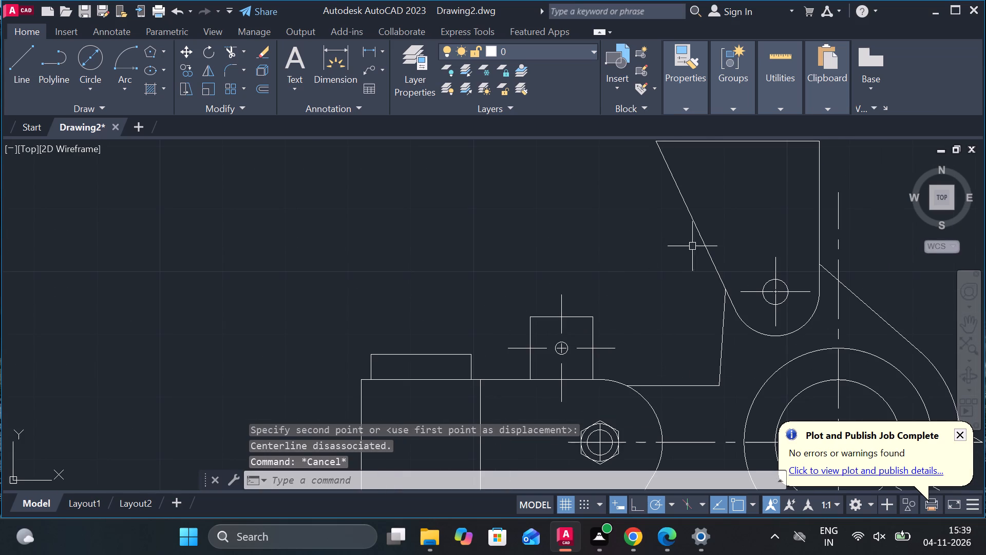
left_click(438, 354)
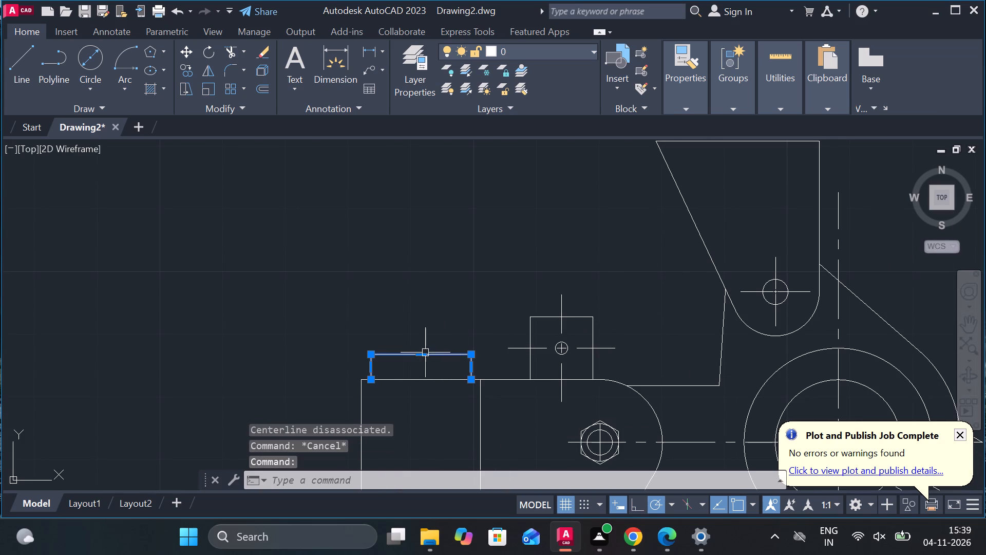
left_click(424, 354)
left_click(424, 316)
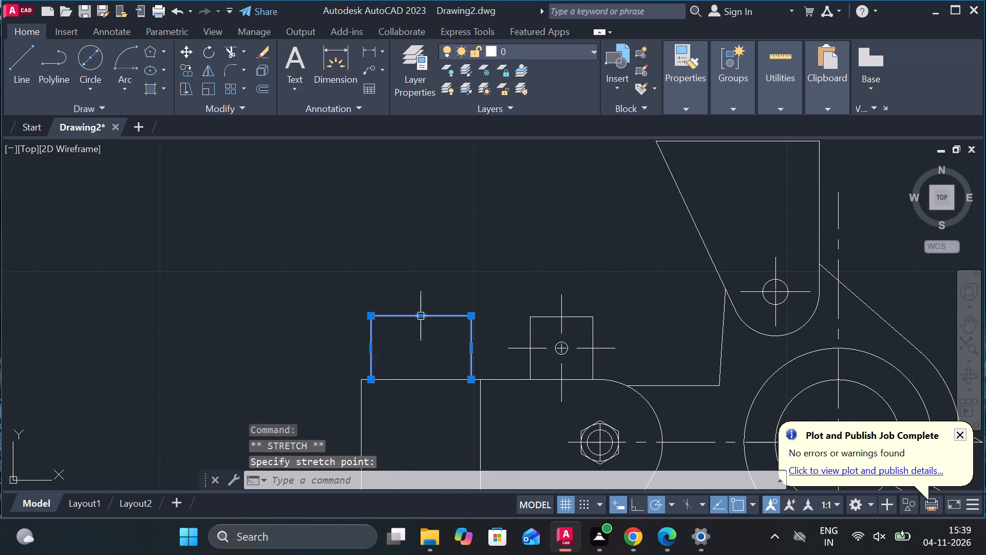
key("Escape")
scroll(477, 313, "down", 2)
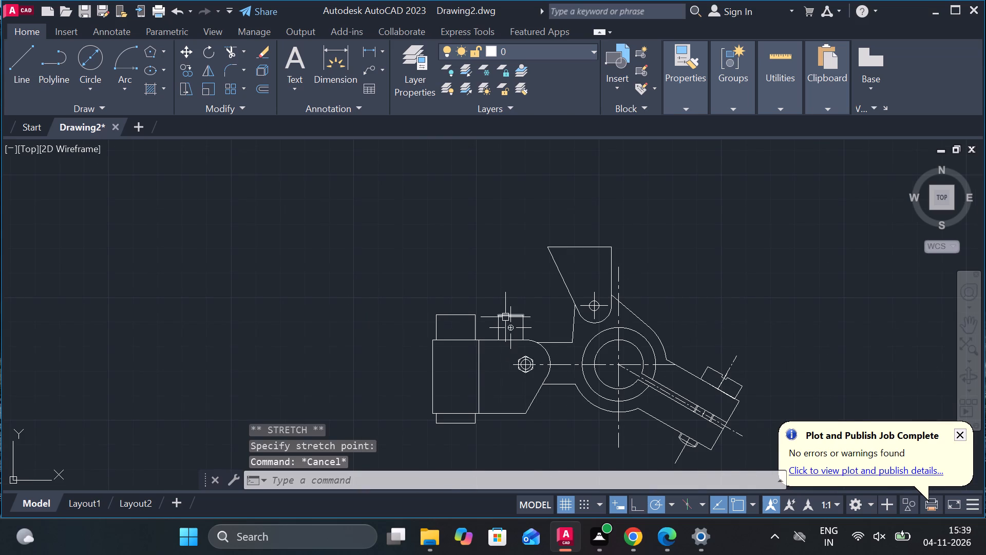
scroll(513, 314, "up", 2)
left_click(364, 316)
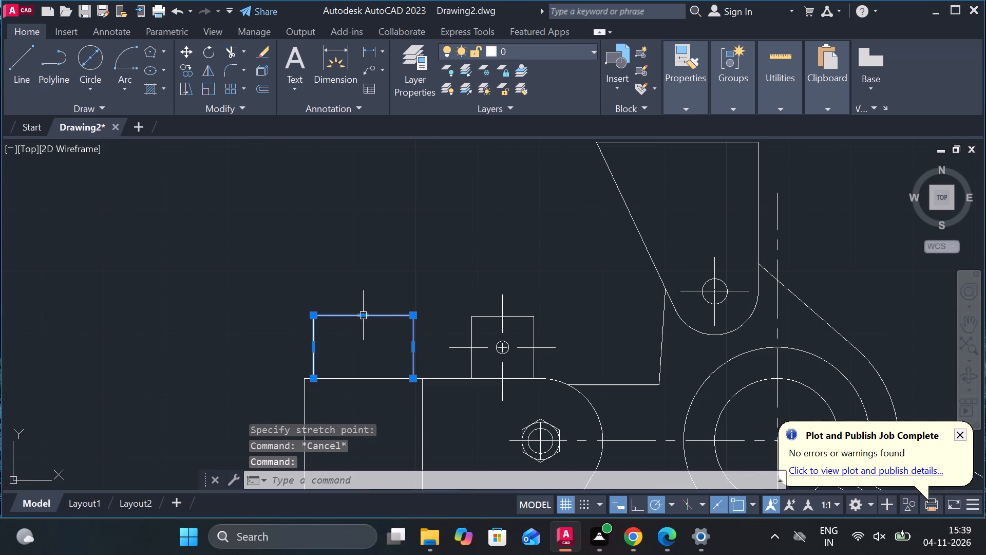
left_click(365, 314)
left_click(361, 290)
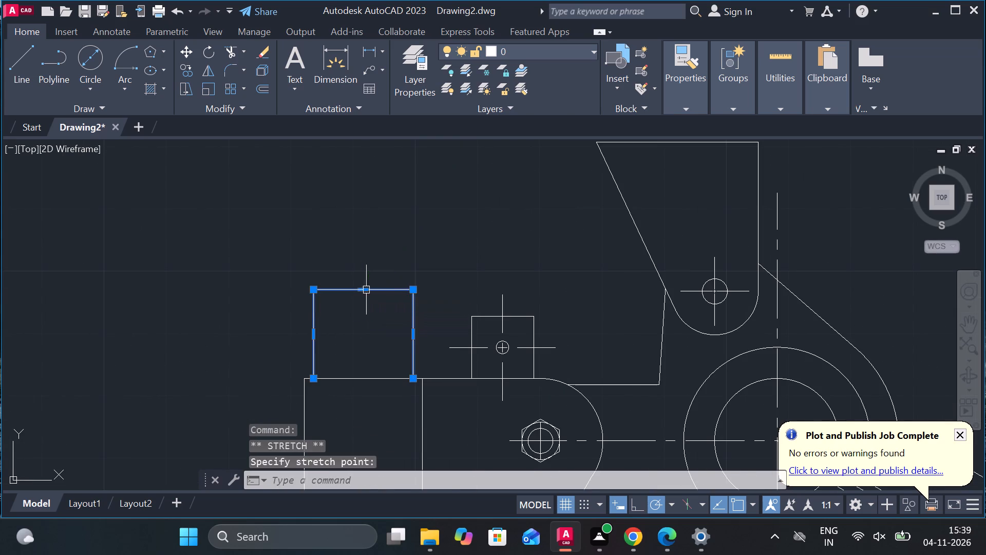
key("Escape")
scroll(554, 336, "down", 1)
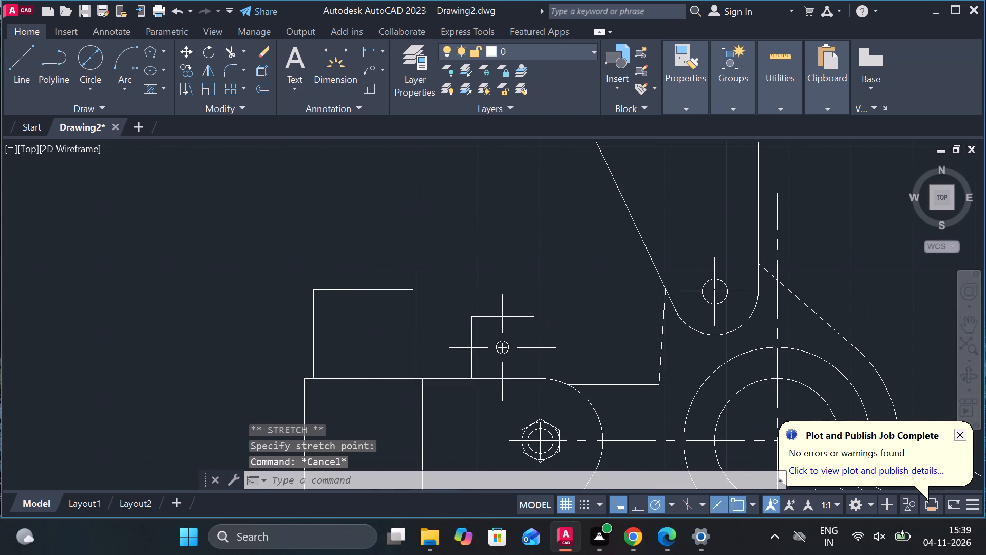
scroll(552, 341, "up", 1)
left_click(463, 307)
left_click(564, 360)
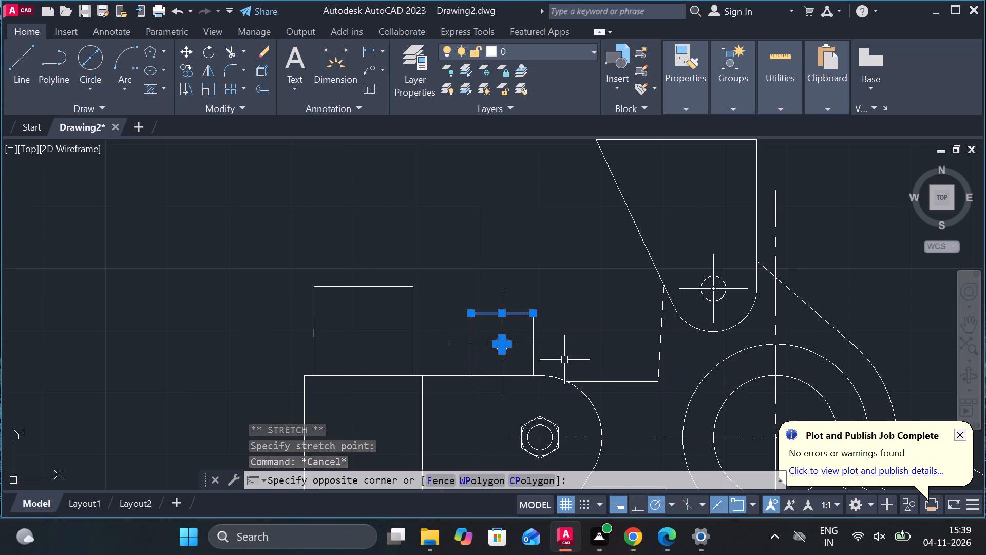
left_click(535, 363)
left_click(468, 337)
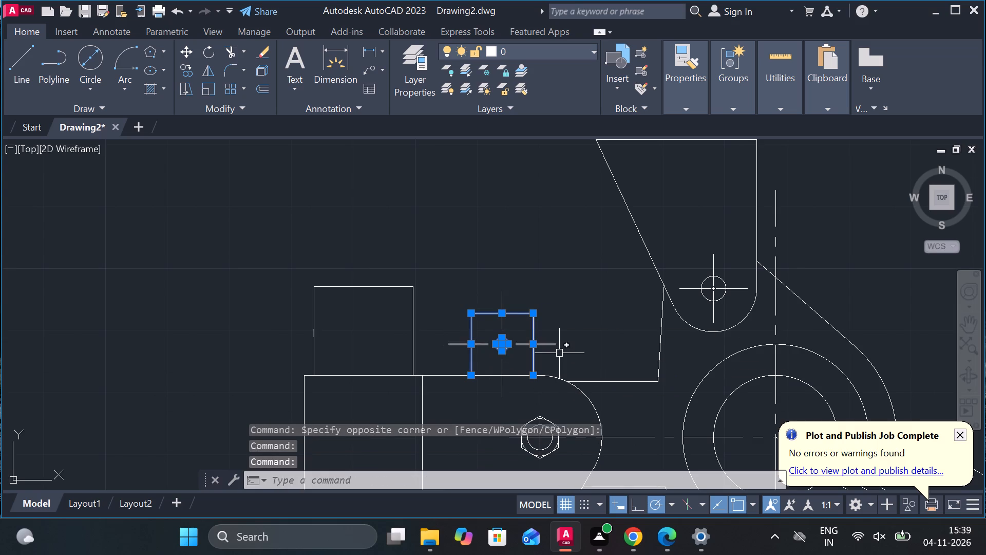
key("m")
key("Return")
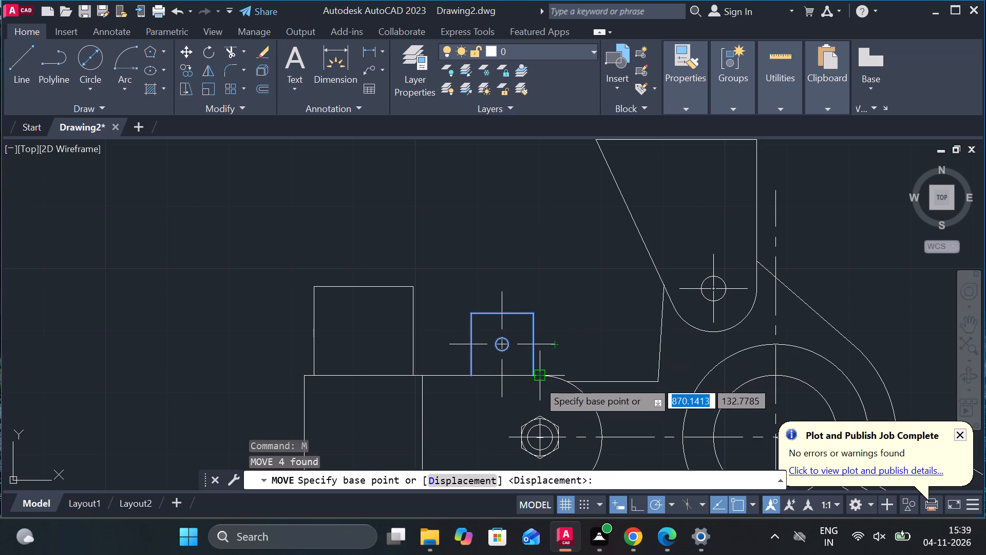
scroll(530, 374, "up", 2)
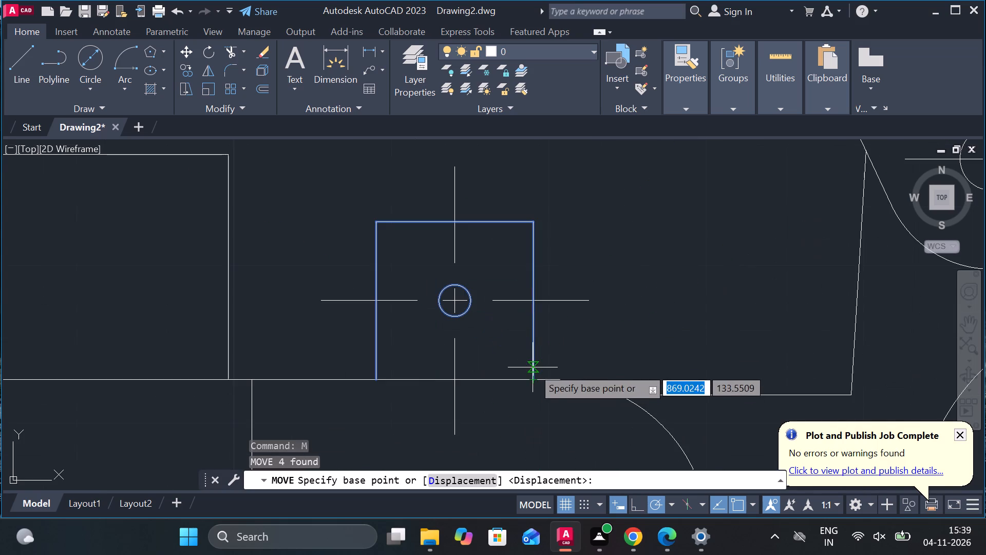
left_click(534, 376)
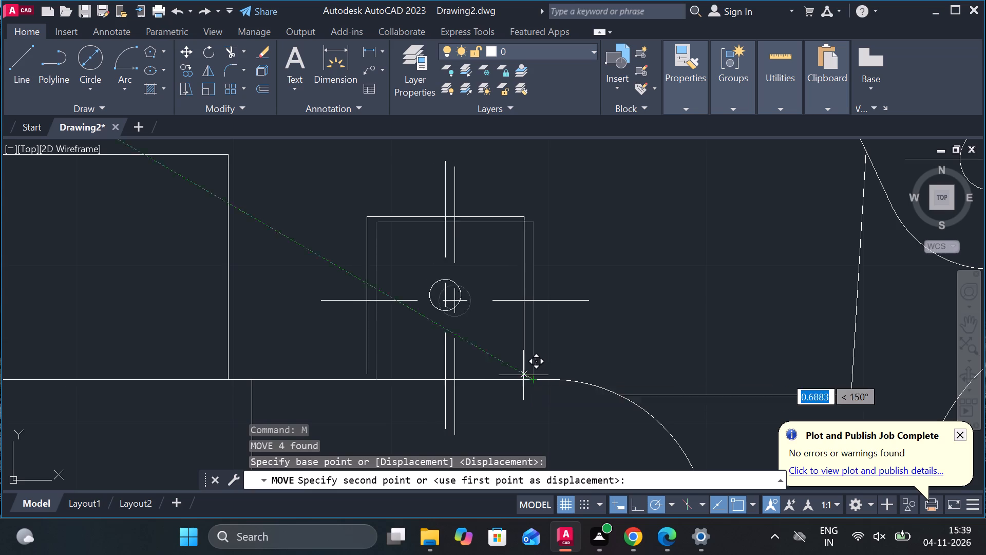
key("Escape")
Move the small square block with its circle and full centre mark about 2.8 units along the plate's upper edge, toward the tall rectangle.
left_click(574, 345)
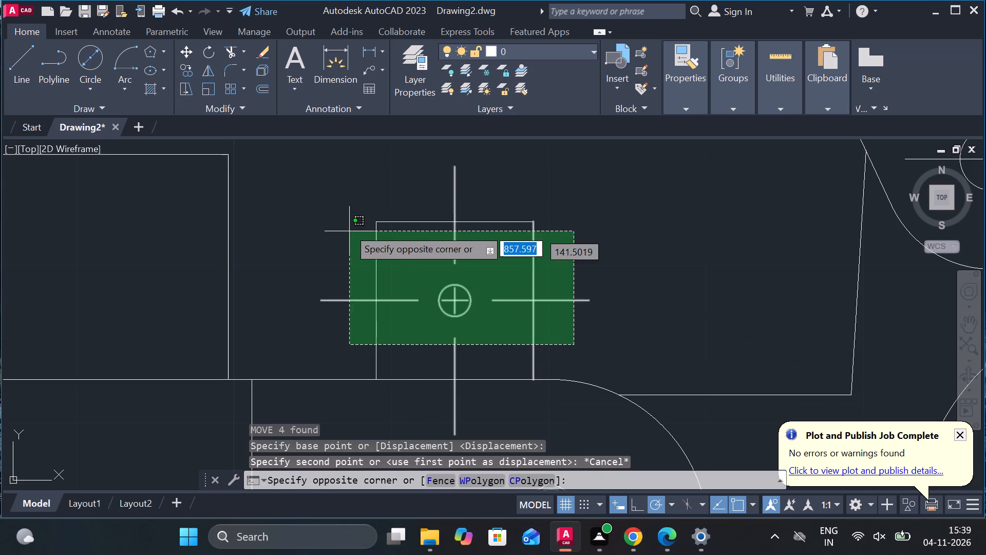
left_click(357, 196)
key("m")
key("Return")
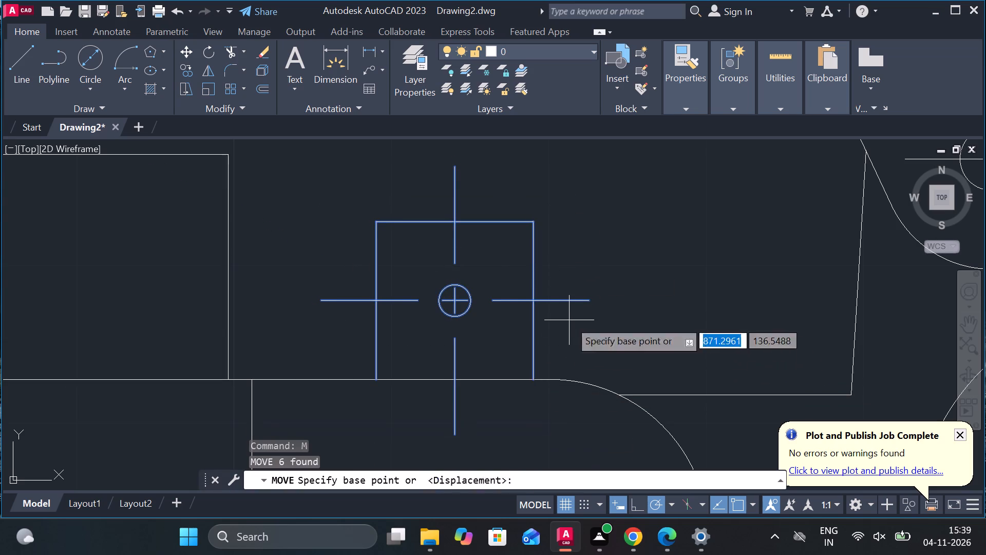
left_click(529, 379)
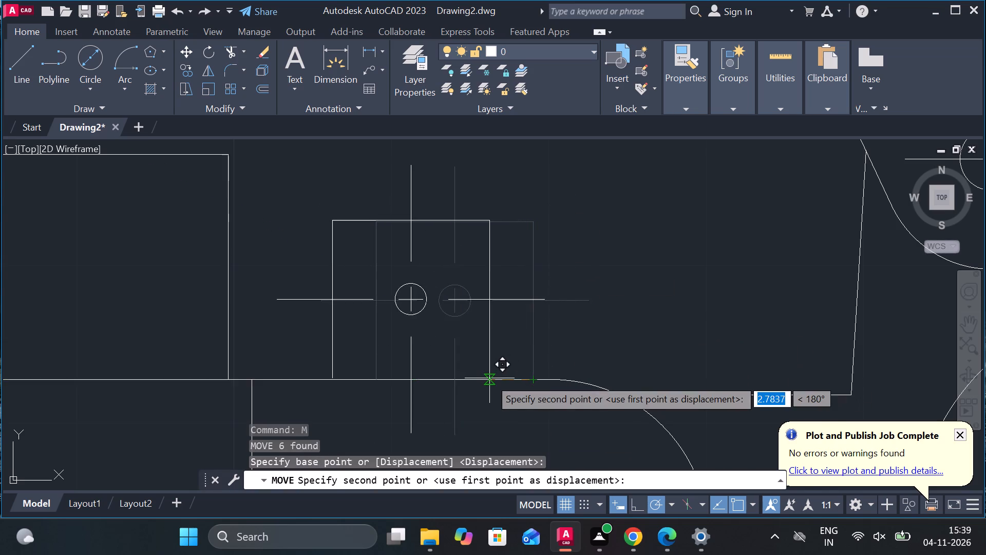
scroll(489, 378, "down", 2)
left_click(489, 378)
key("Escape")
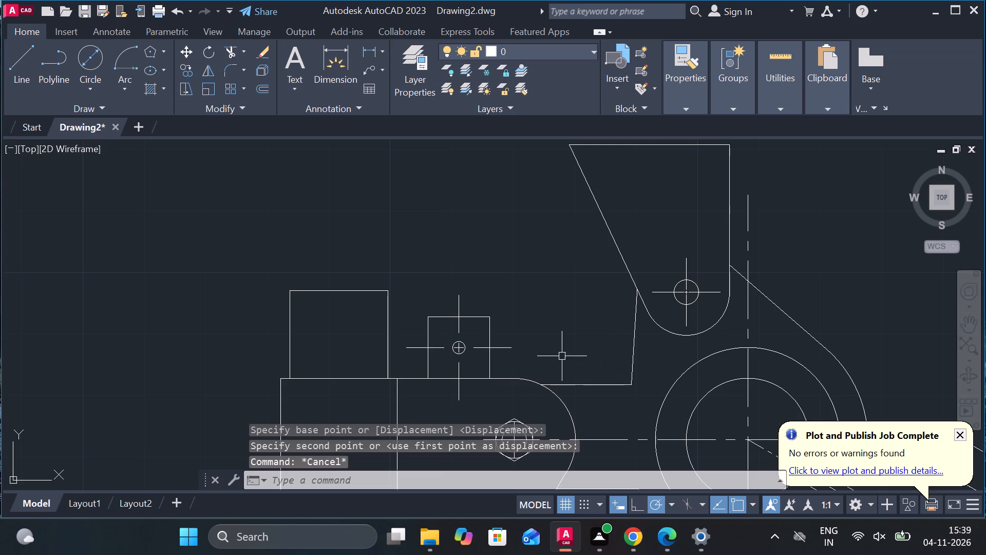
Move the hooked strip down onto the tapered arm so its hooked end overlaps the arm's slanted side just below the top edge.
middle_click_drag(346, 253, 362, 360)
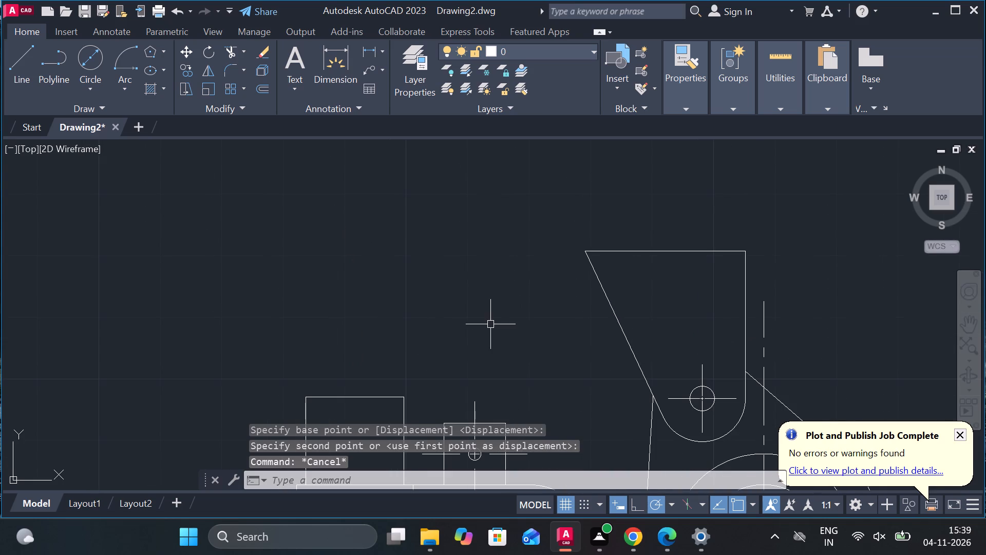
middle_click_drag(535, 330, 499, 338)
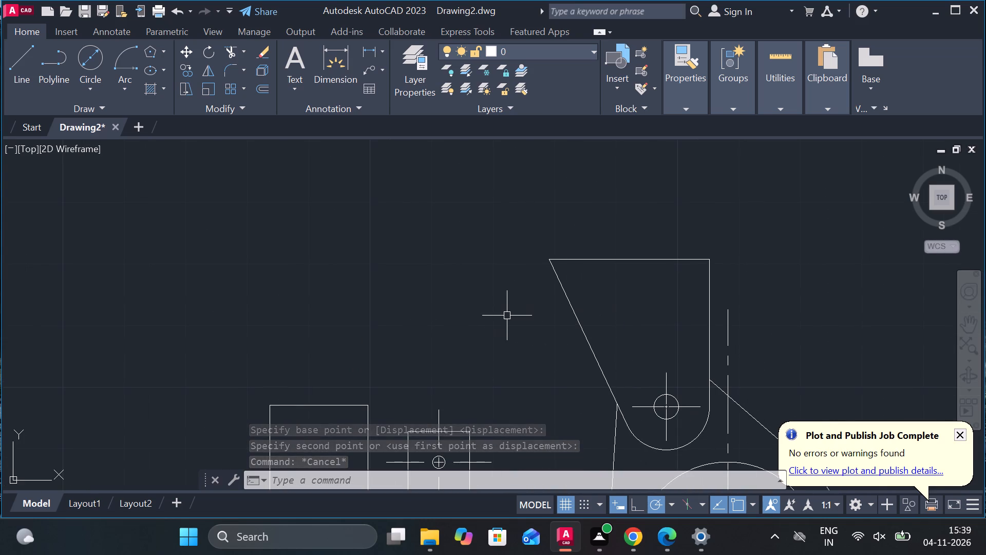
middle_click_drag(488, 310, 471, 309)
scroll(489, 310, "down", 2)
scroll(605, 316, "down", 1)
middle_click_drag(543, 219, 565, 291)
left_click(404, 186)
left_click(613, 276)
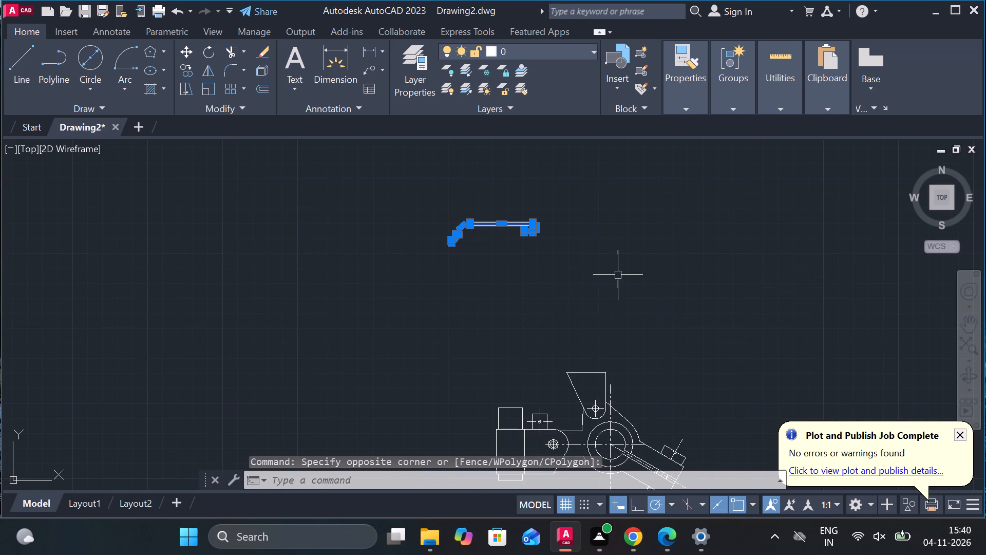
key("m")
key("Return")
scroll(543, 255, "up", 1)
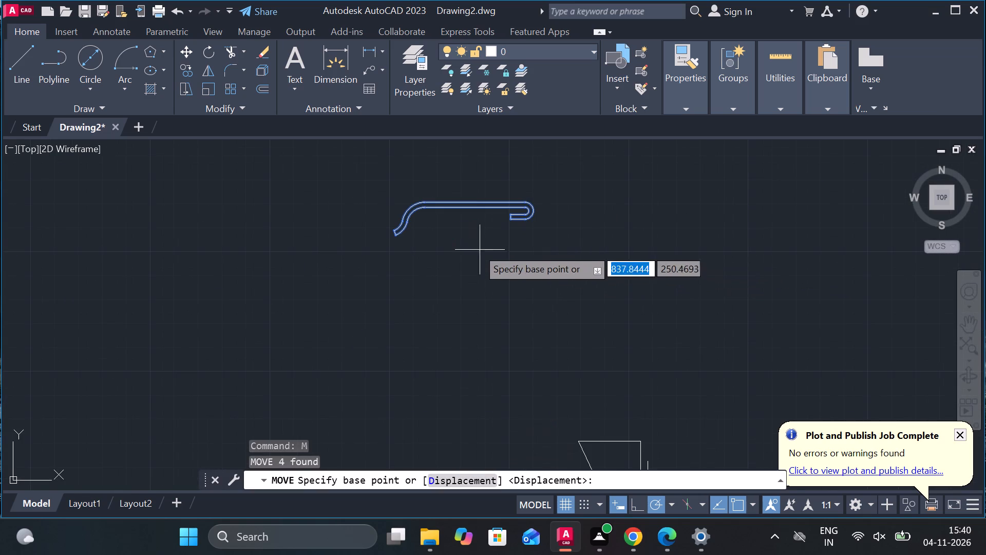
scroll(523, 205, "up", 3)
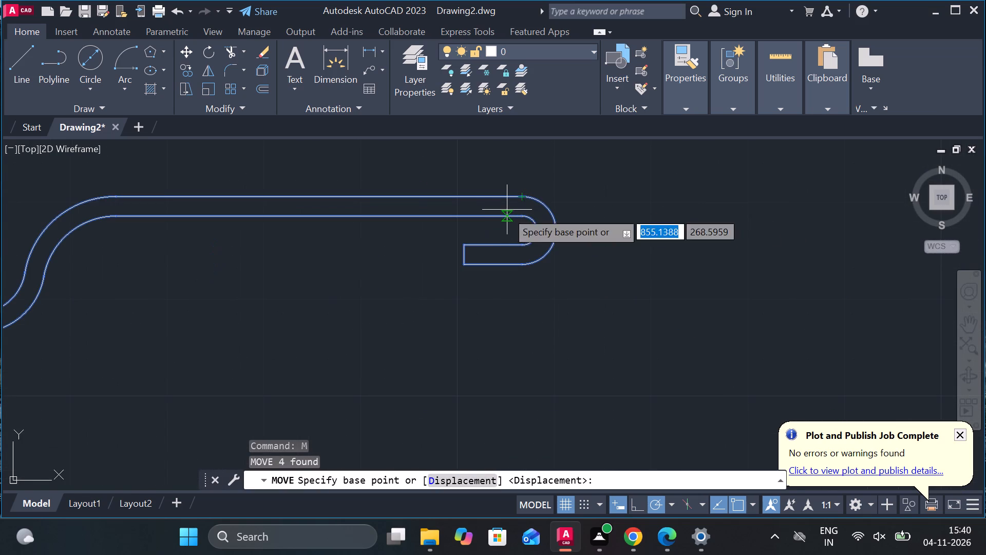
left_click(525, 217)
scroll(539, 217, "down", 2)
middle_click_drag(616, 347, 585, 266)
middle_click_drag(585, 252, 585, 245)
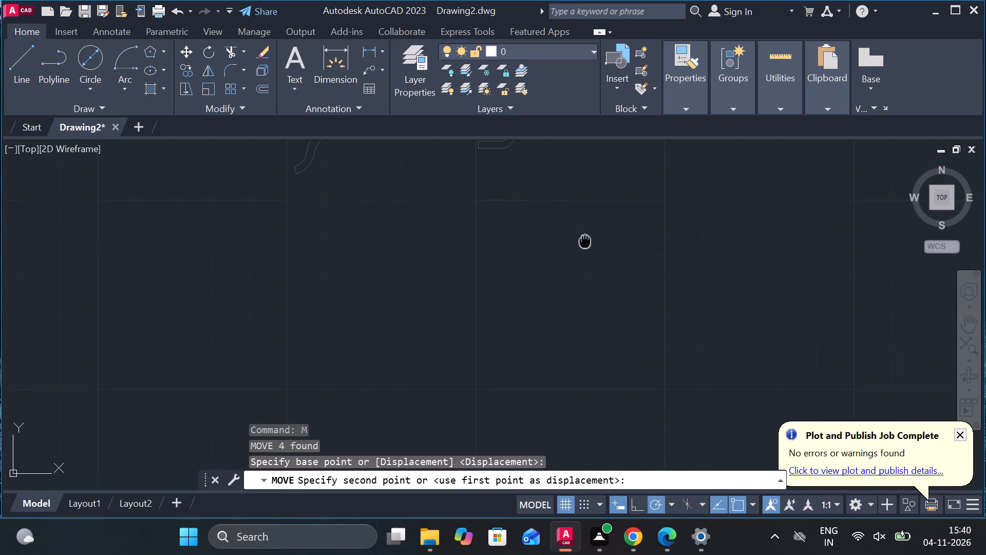
scroll(593, 274, "down", 2)
scroll(600, 401, "up", 3)
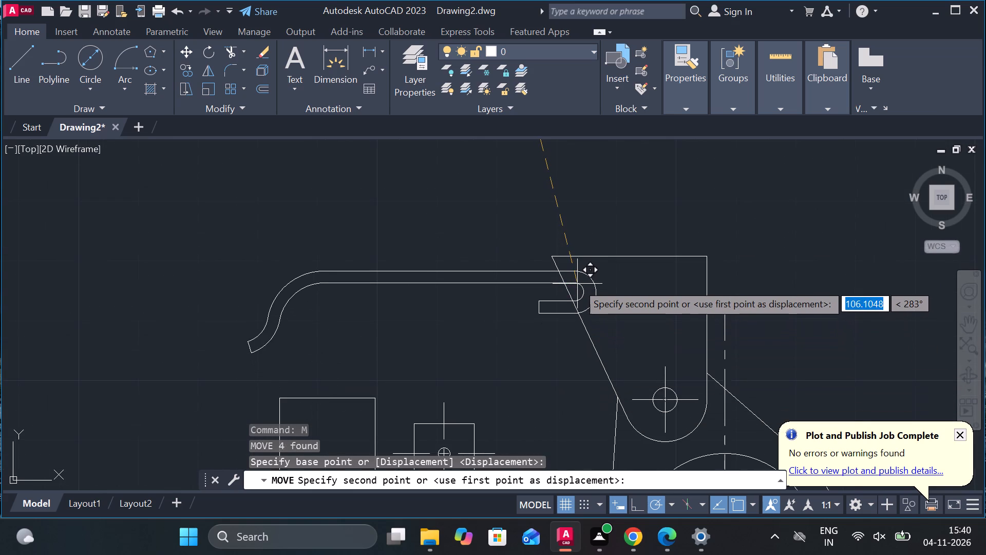
scroll(577, 281, "up", 3)
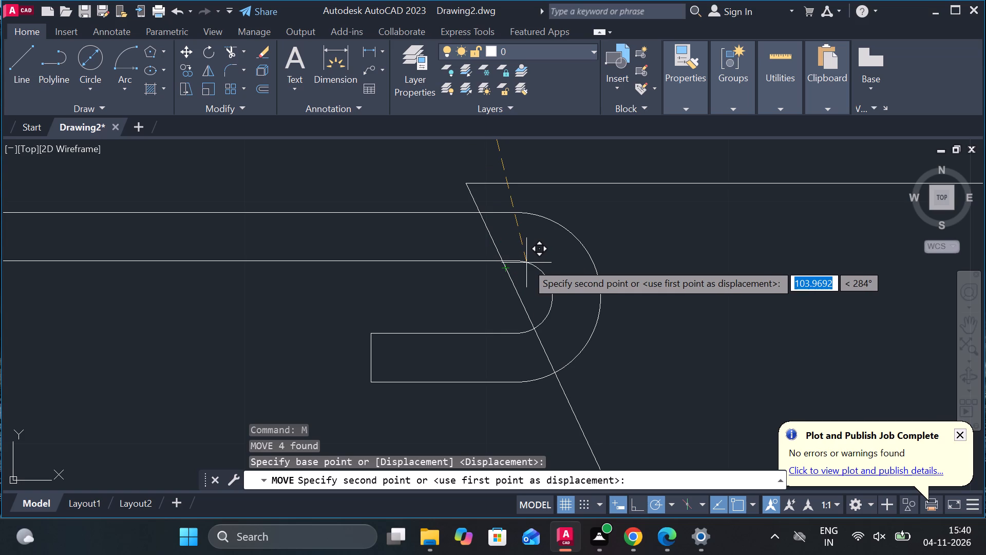
scroll(526, 263, "down", 2)
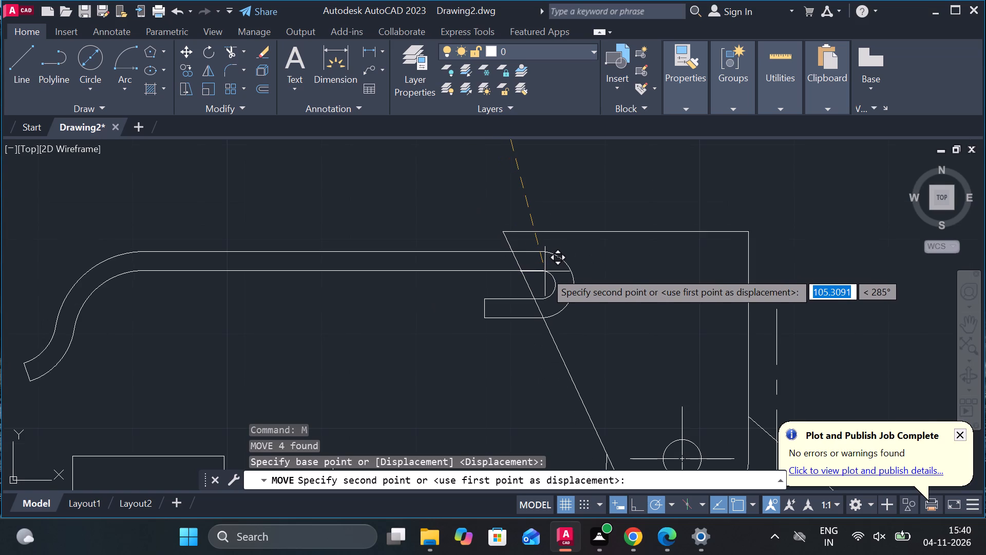
scroll(637, 308, "down", 2)
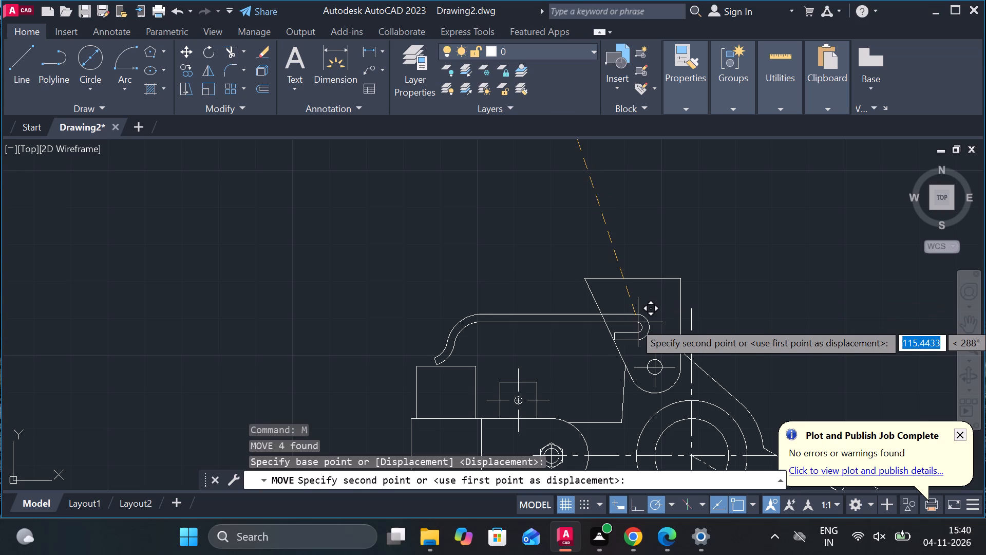
left_click(644, 295)
key("Escape")
Trim away the strip's hooked end inside the tapered arm, leaving only the part outside the slanted edge.
type("tr")
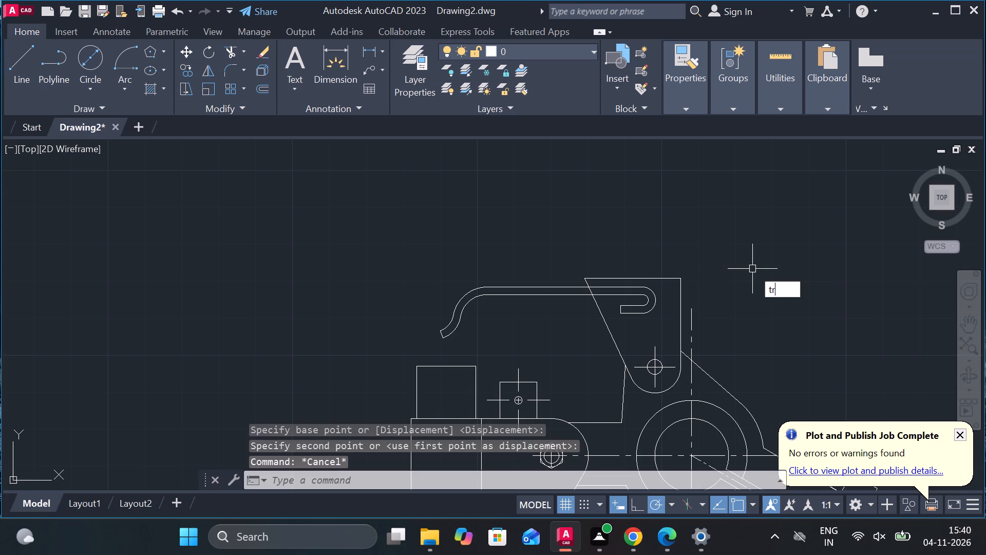
key("space")
left_click(664, 323)
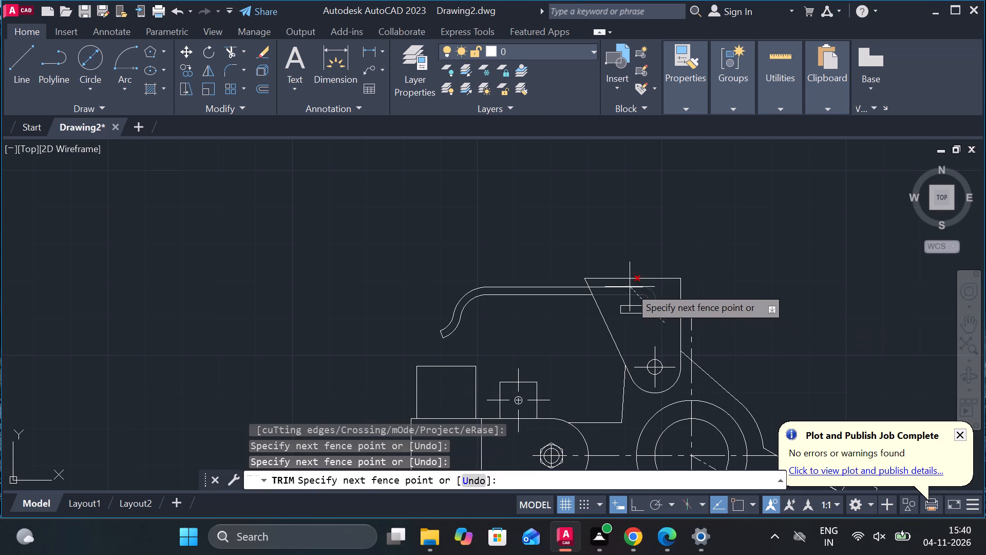
left_click(630, 287)
left_click(630, 303)
left_click(630, 313)
left_click(619, 307)
left_click(637, 311)
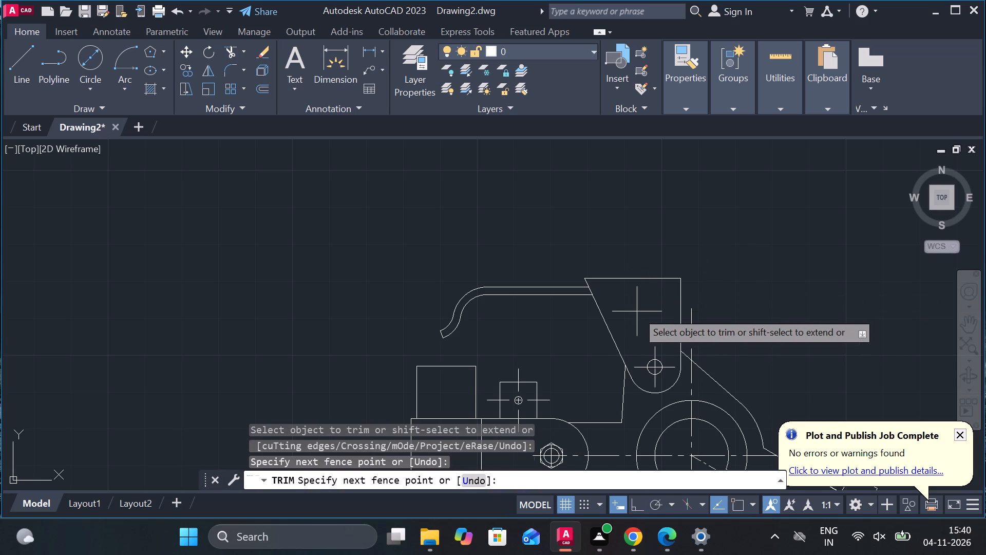
key("Escape")
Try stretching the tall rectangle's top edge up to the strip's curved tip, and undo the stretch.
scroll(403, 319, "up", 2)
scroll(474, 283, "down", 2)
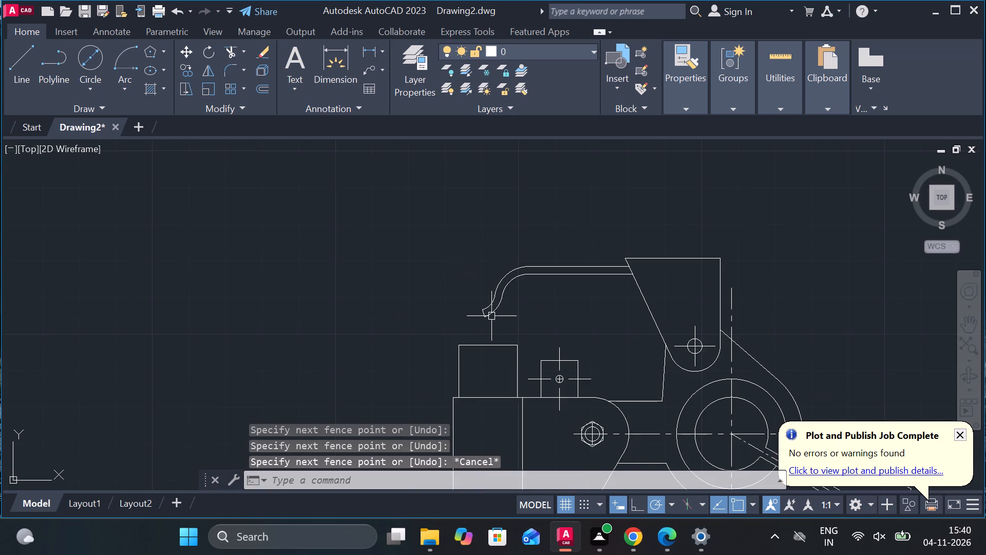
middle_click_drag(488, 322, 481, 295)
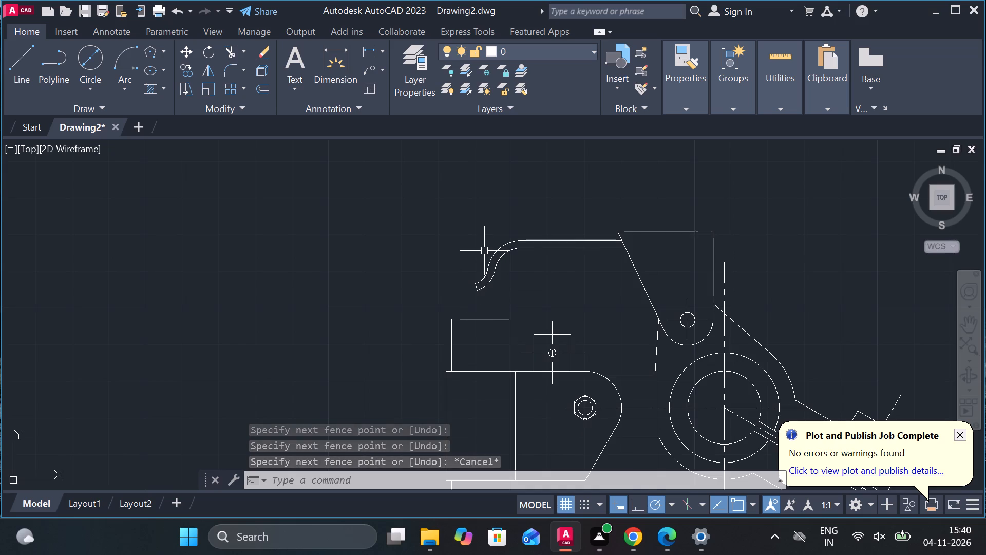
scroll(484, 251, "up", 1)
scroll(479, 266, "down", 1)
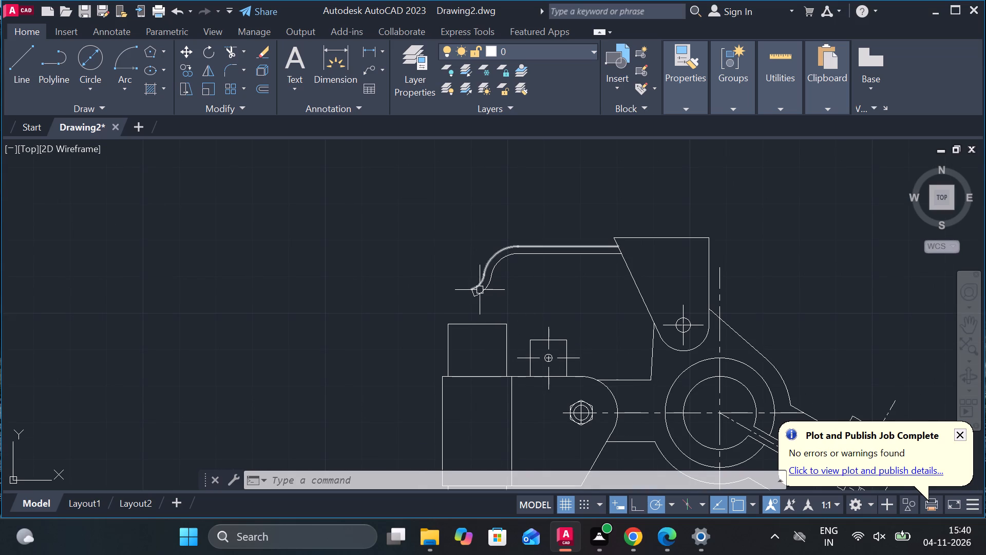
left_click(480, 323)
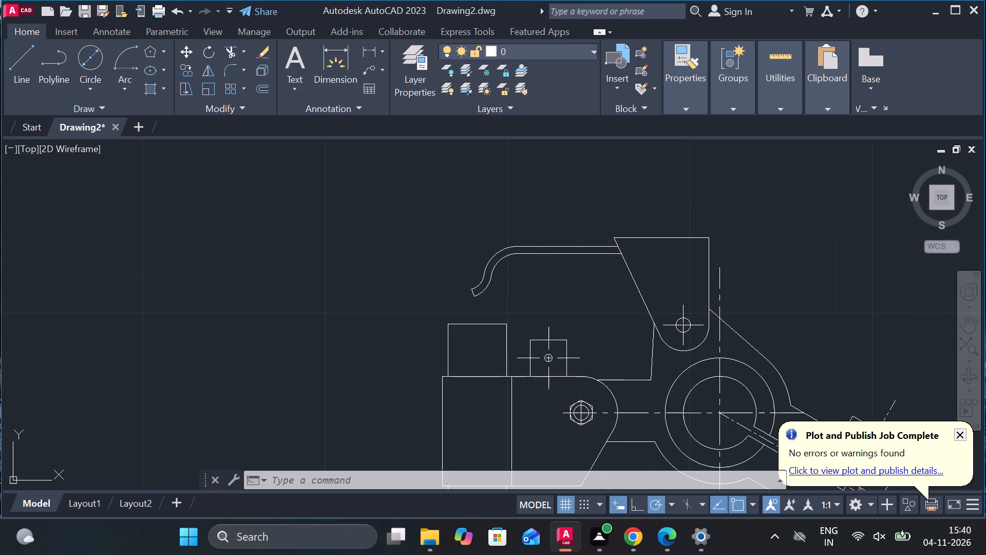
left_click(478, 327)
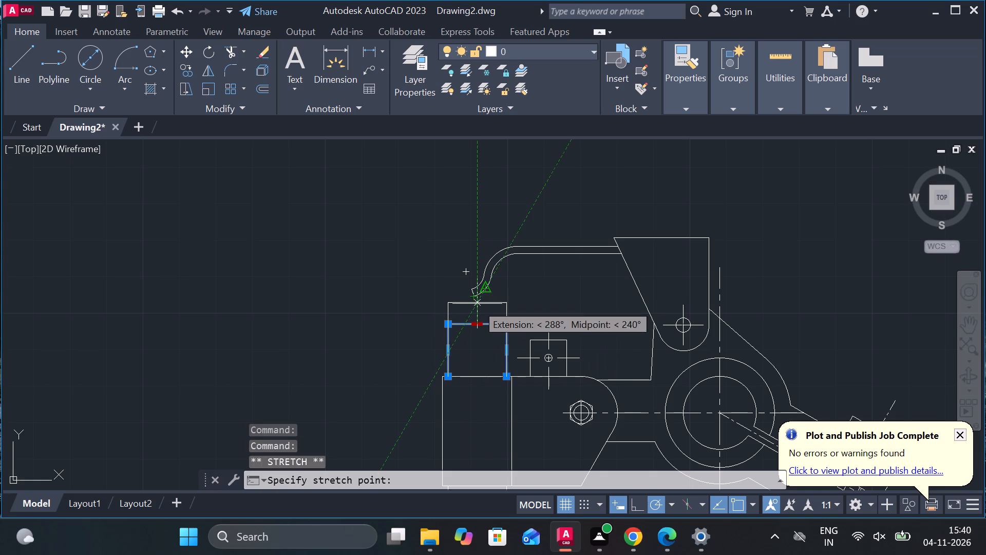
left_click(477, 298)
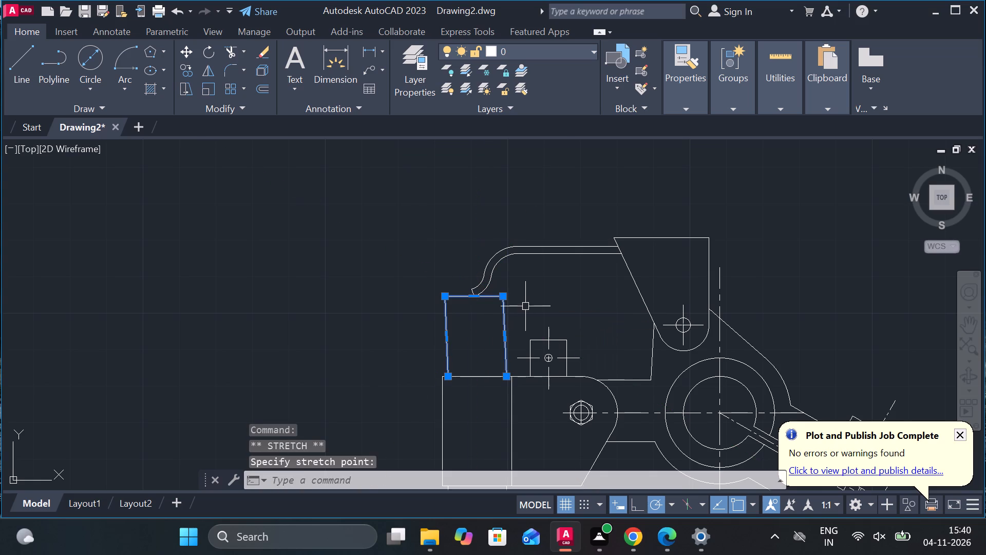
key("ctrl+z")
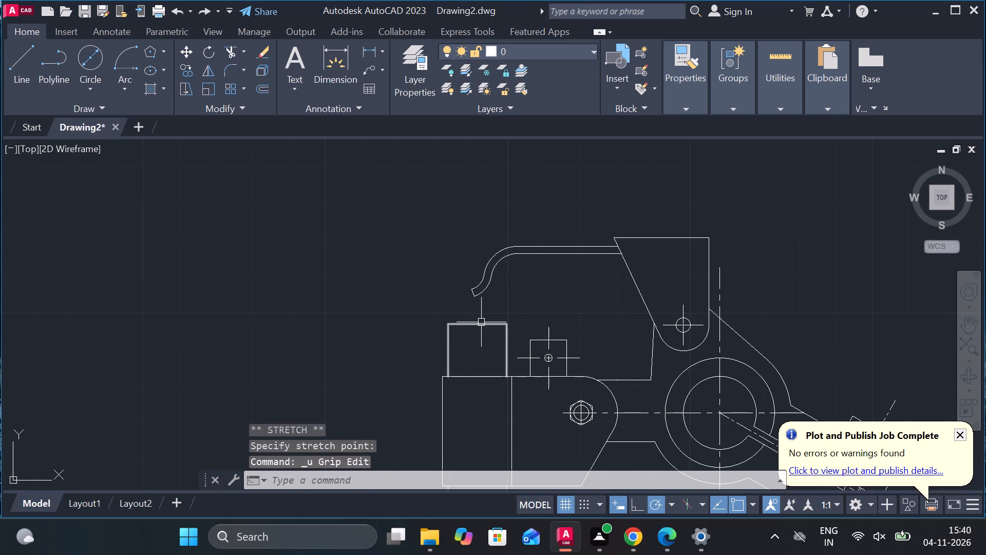
Stretch the tall rectangle's top edge straight up by about 7.6 units to meet the strip's curved tip.
scroll(479, 291, "up", 2)
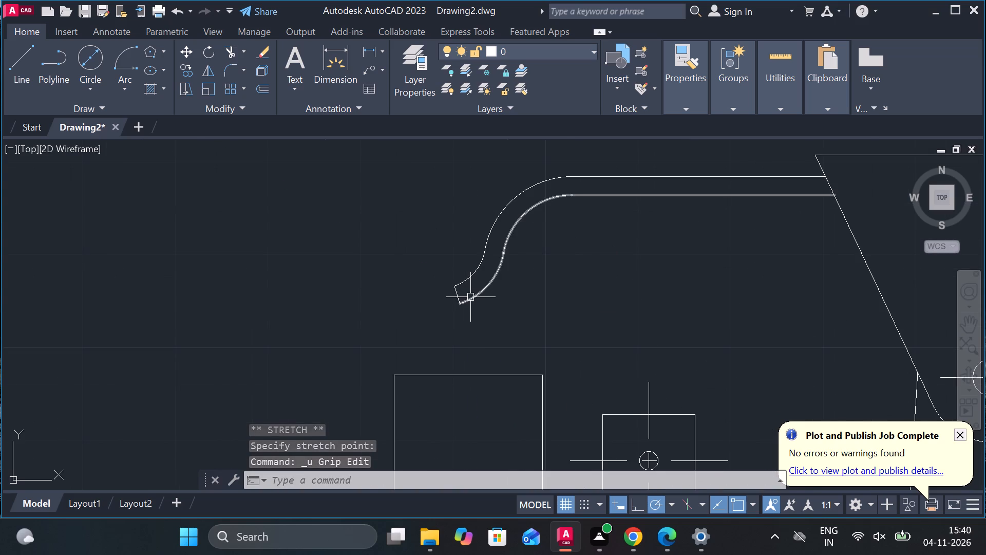
left_click(470, 297)
key("Escape")
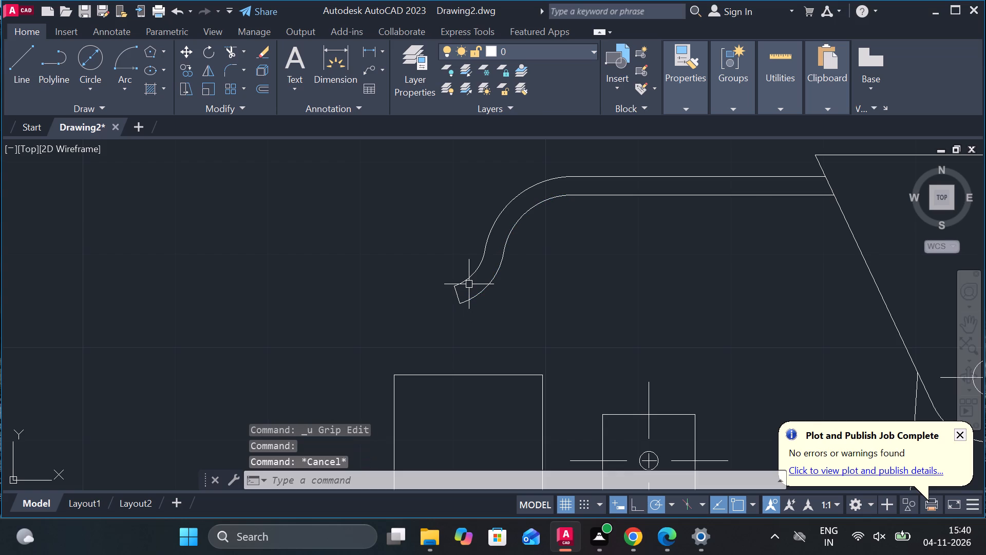
left_click(471, 377)
left_click(469, 375)
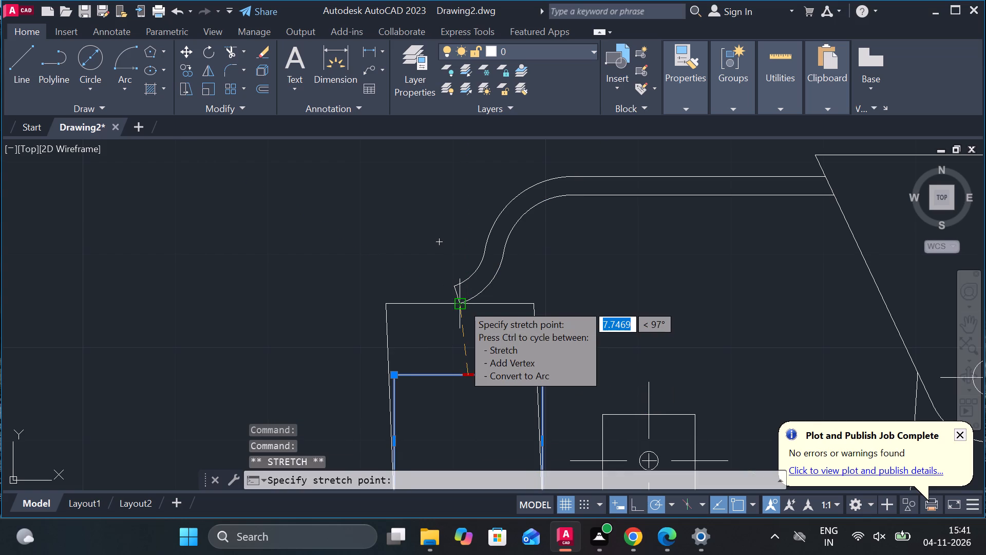
scroll(464, 306, "up", 3)
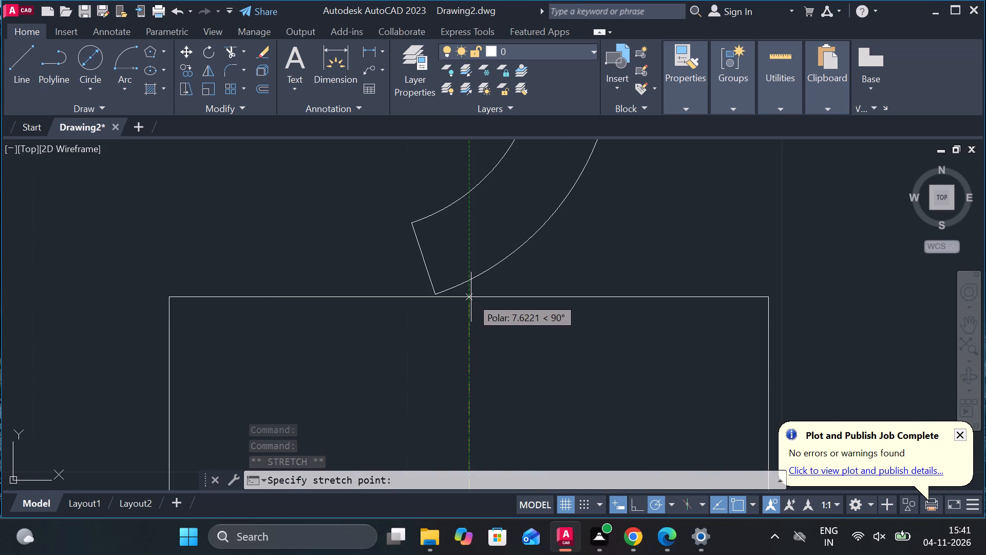
left_click(471, 295)
scroll(471, 295, "down", 3)
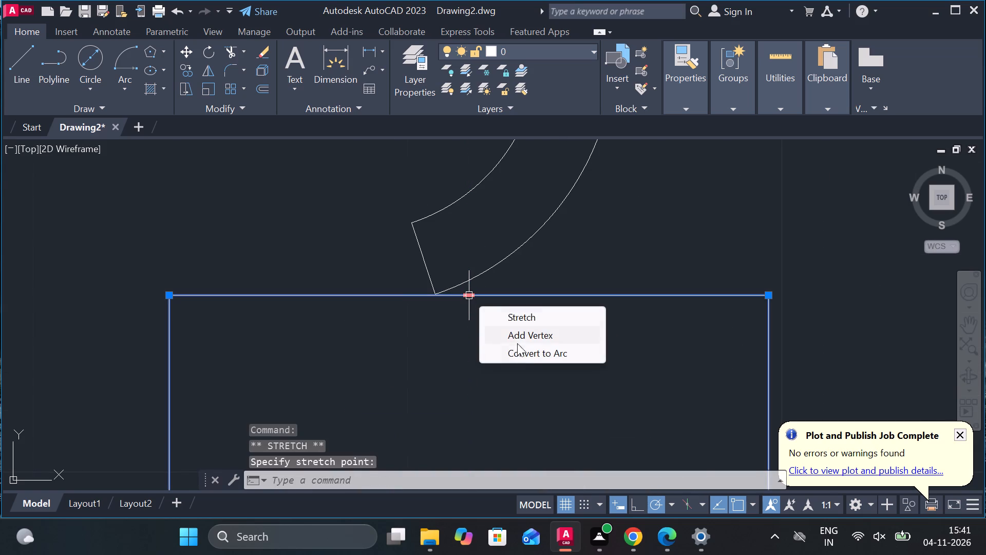
key("Escape")
scroll(602, 383, "down", 2)
key("Escape")
Examine how the strip, tall rectangle and small square block sit within the whole assembly.
scroll(609, 385, "down", 4)
middle_click_drag(595, 391, 471, 298)
scroll(471, 298, "down", 1)
scroll(510, 264, "up", 2)
middle_click_drag(600, 281, 580, 281)
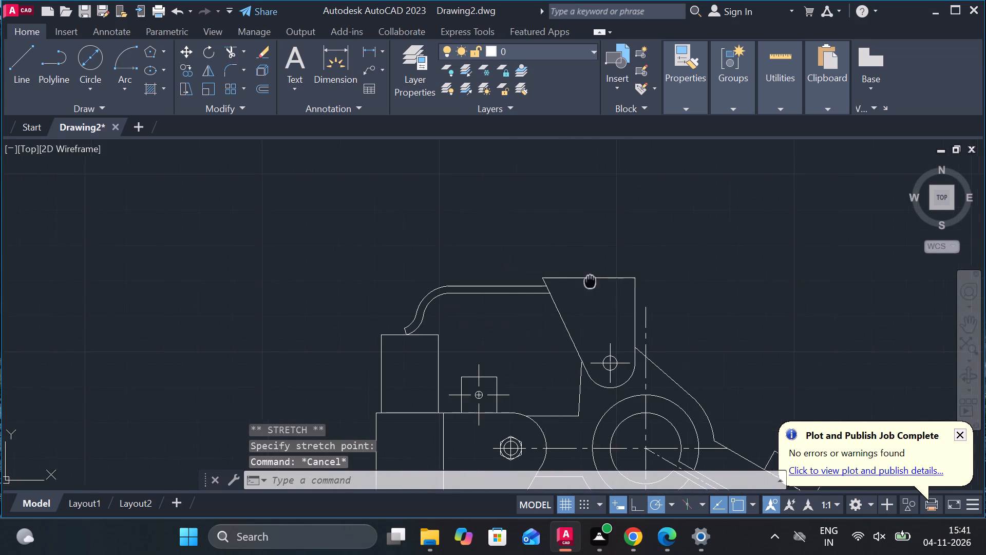
middle_click_drag(580, 281, 560, 174)
middle_click_drag(590, 291, 595, 277)
scroll(647, 317, "down", 1)
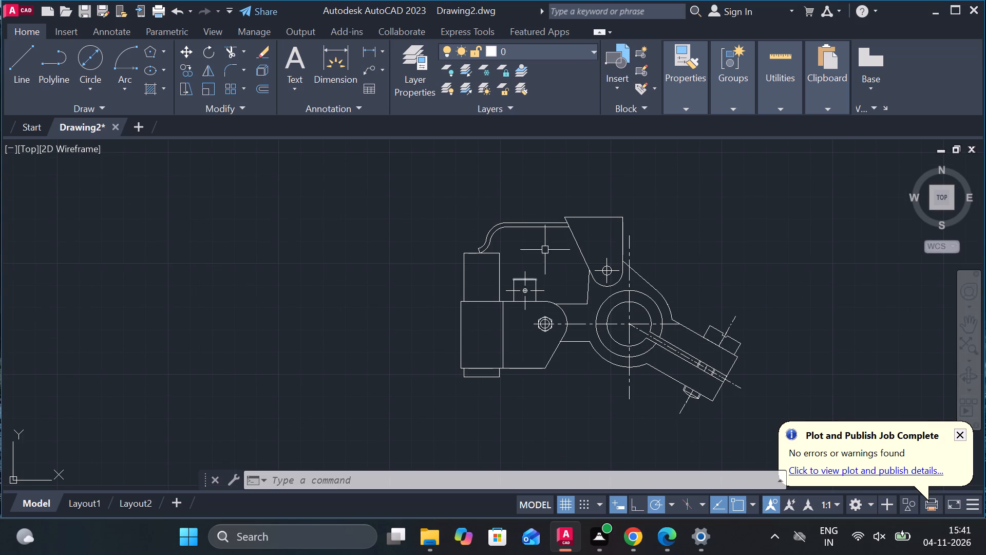
scroll(515, 255, "up", 3)
scroll(361, 223, "up", 2)
scroll(443, 262, "down", 3)
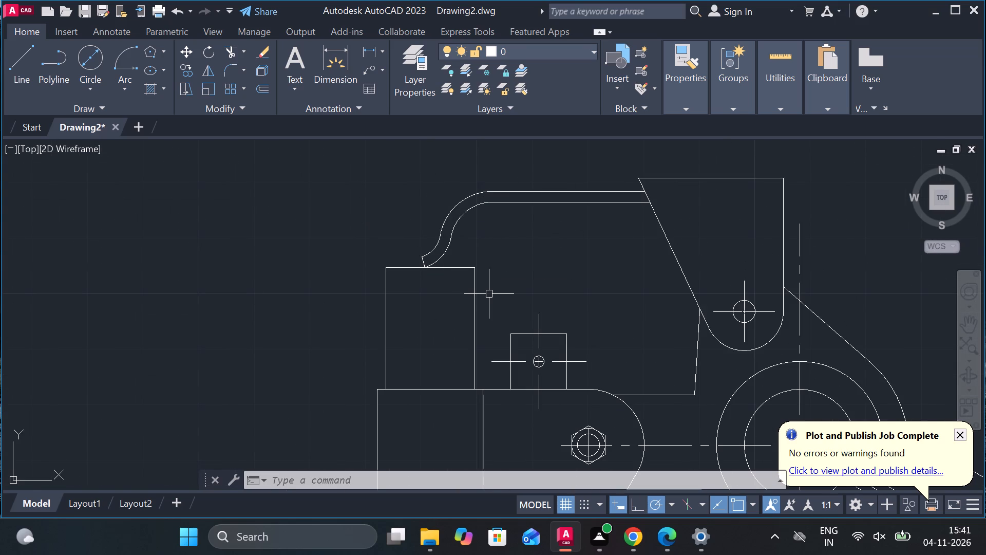
scroll(489, 294, "down", 2)
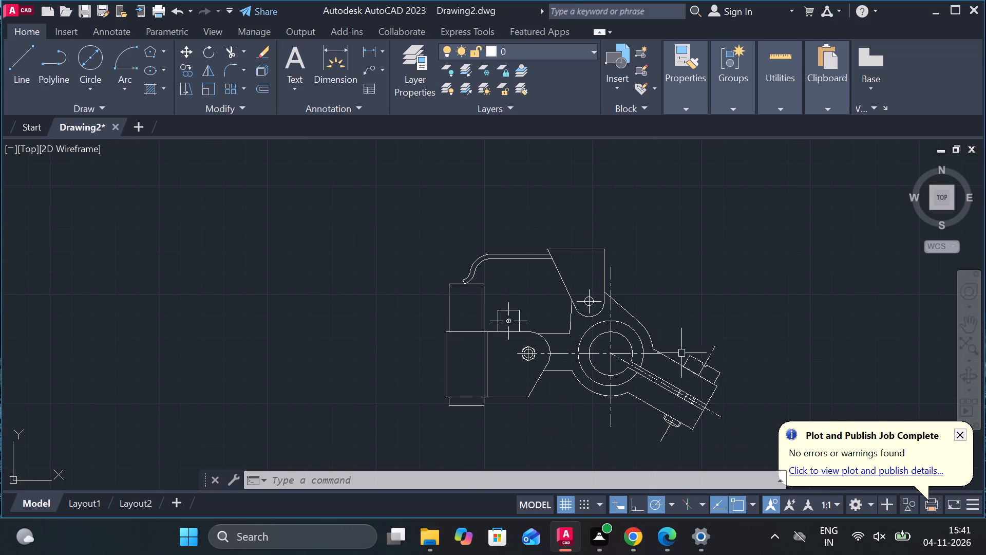
Move the tall rectangle slightly upward so its top edge touches the lower corner of the strip's curved tip.
scroll(595, 328, "up", 2)
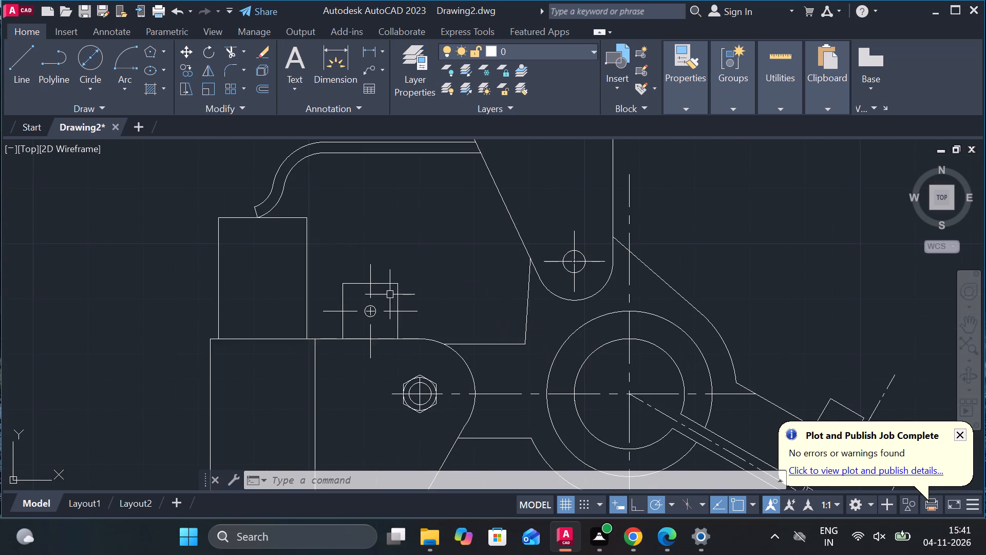
middle_click_drag(402, 316, 402, 343)
scroll(217, 217, "up", 3)
scroll(361, 329, "up", 5)
scroll(423, 346, "up", 1)
middle_click(422, 346)
scroll(417, 346, "up", 1)
middle_click(416, 346)
left_click(407, 357)
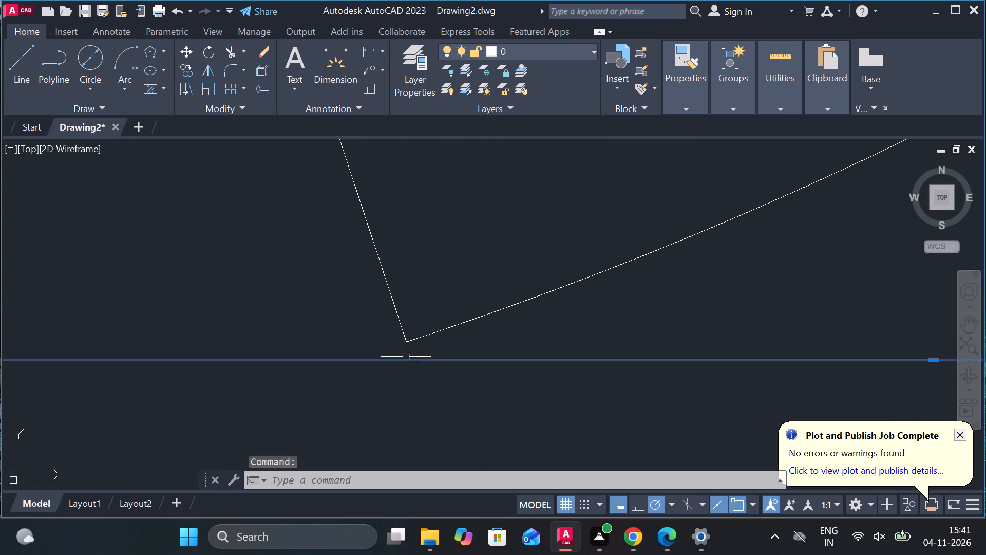
key("m")
key("Return")
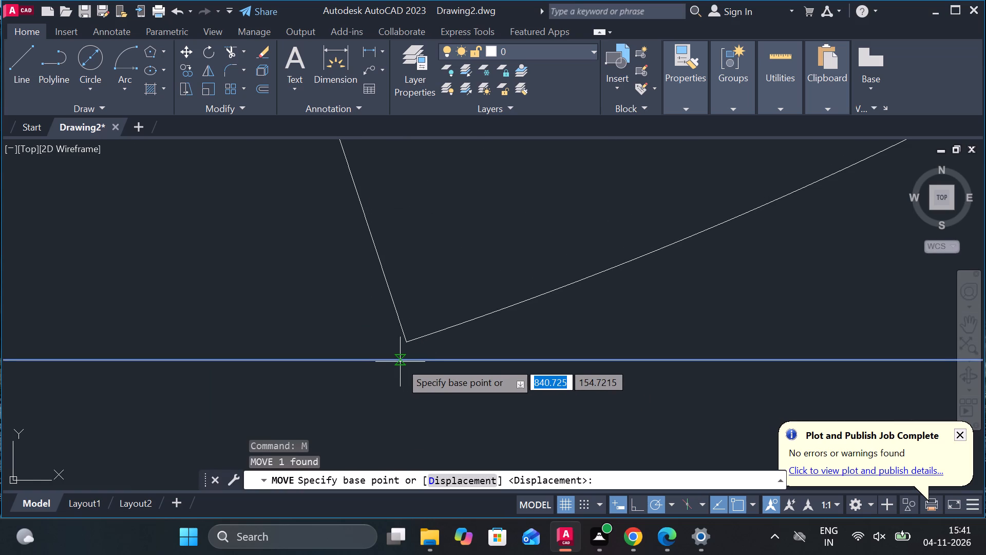
left_click(405, 358)
left_click(409, 347)
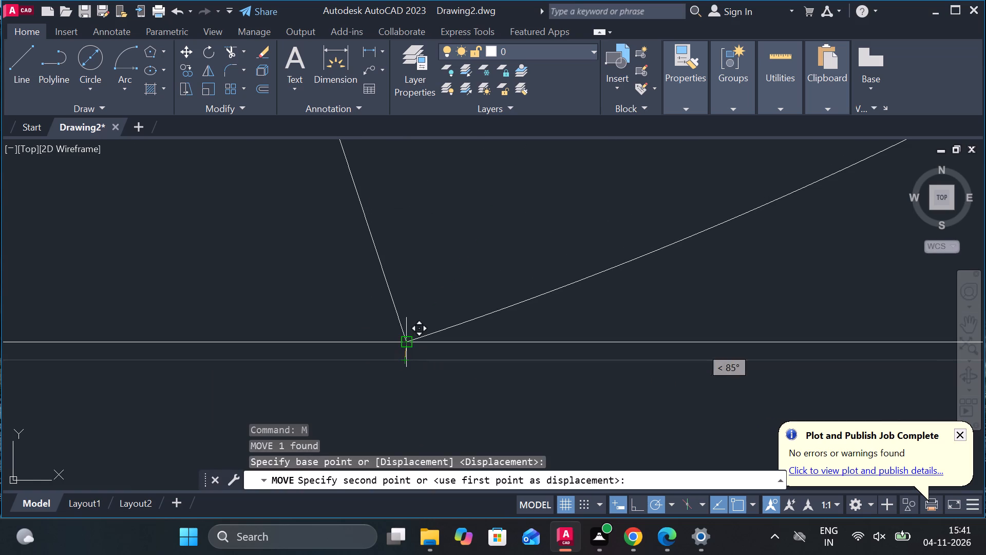
scroll(443, 369, "down", 6)
key("Escape")
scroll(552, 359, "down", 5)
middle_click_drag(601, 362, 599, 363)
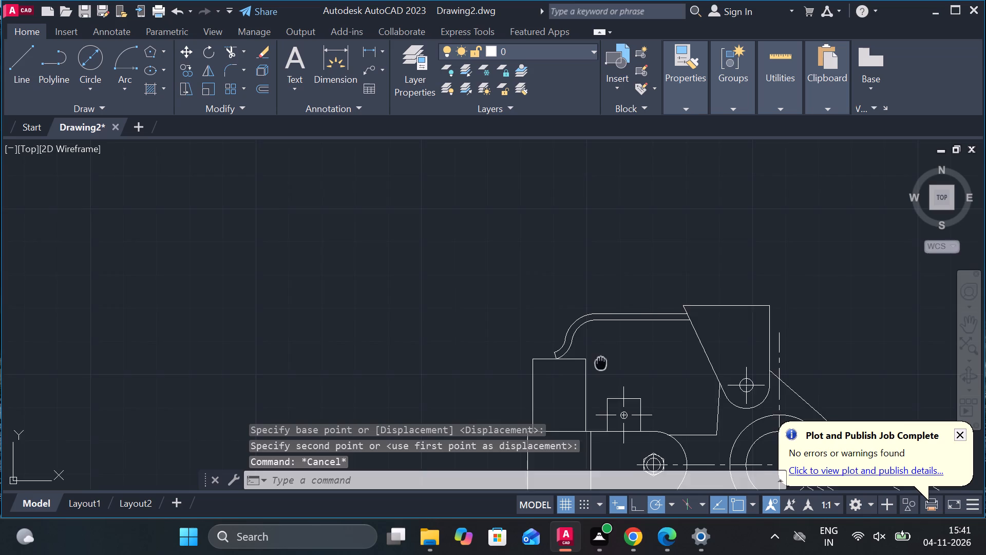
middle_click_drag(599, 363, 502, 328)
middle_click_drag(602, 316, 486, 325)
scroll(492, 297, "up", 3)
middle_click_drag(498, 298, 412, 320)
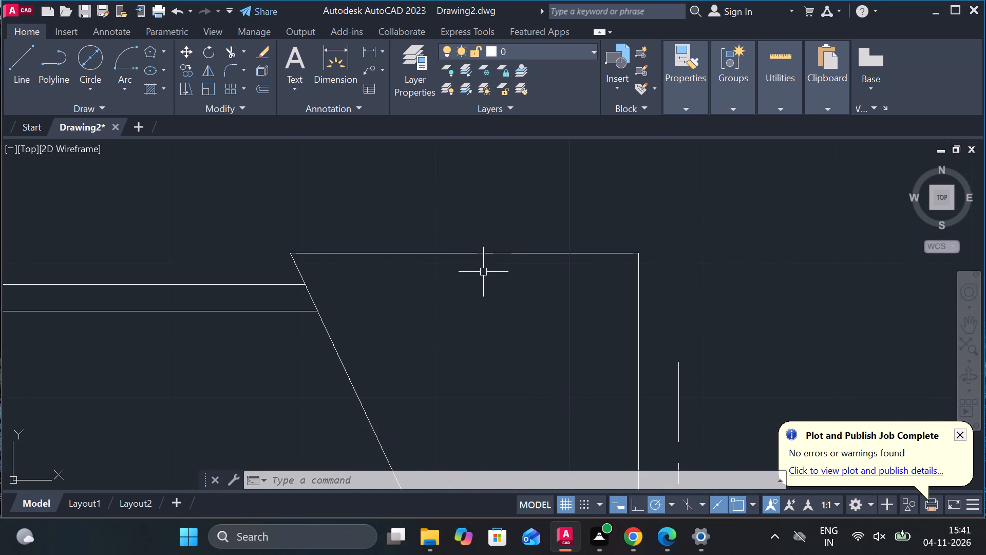
Draw a 4-unit diameter circle centred on the tapered arm's top edge, near its upper-left corner.
scroll(398, 252, "down", 3)
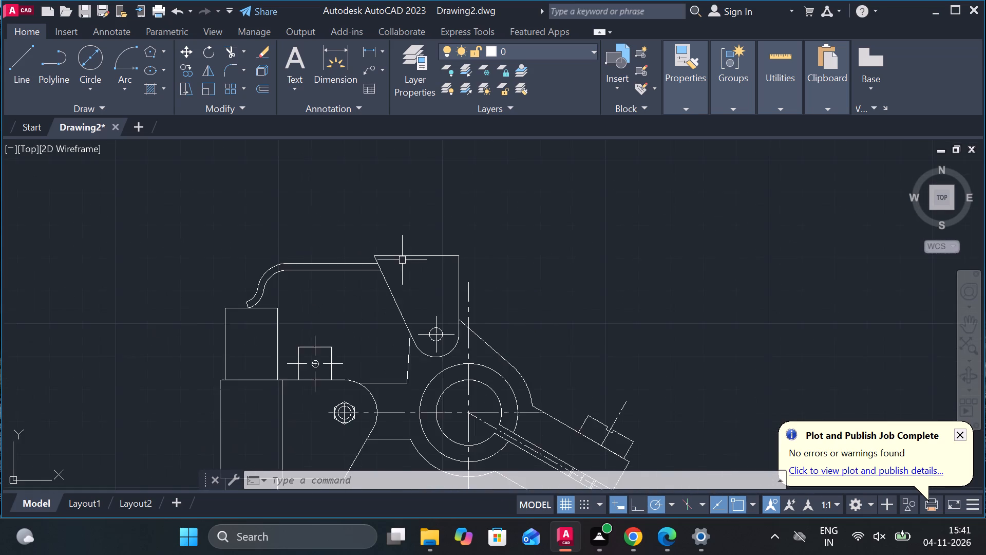
scroll(401, 265, "up", 2)
scroll(327, 235, "up", 2)
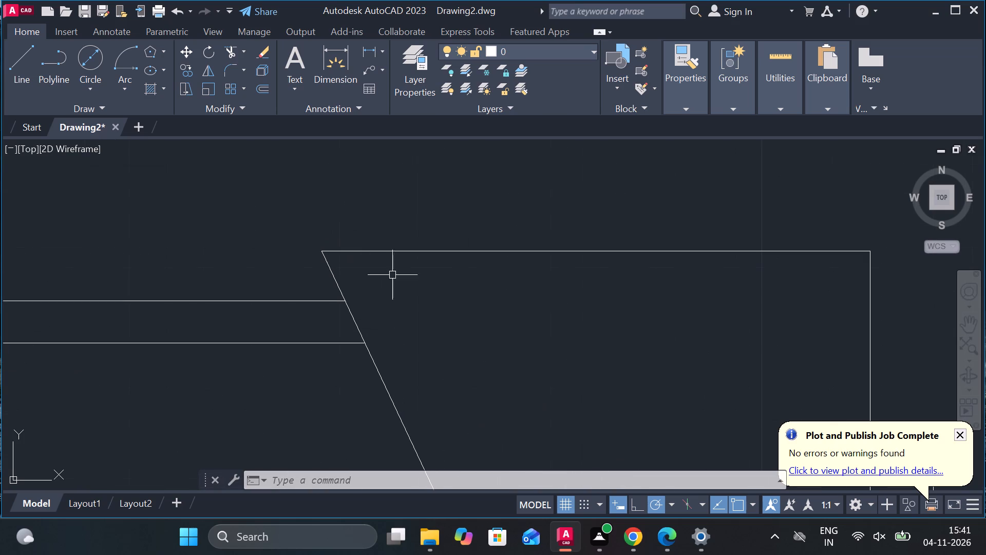
type("c")
key("space")
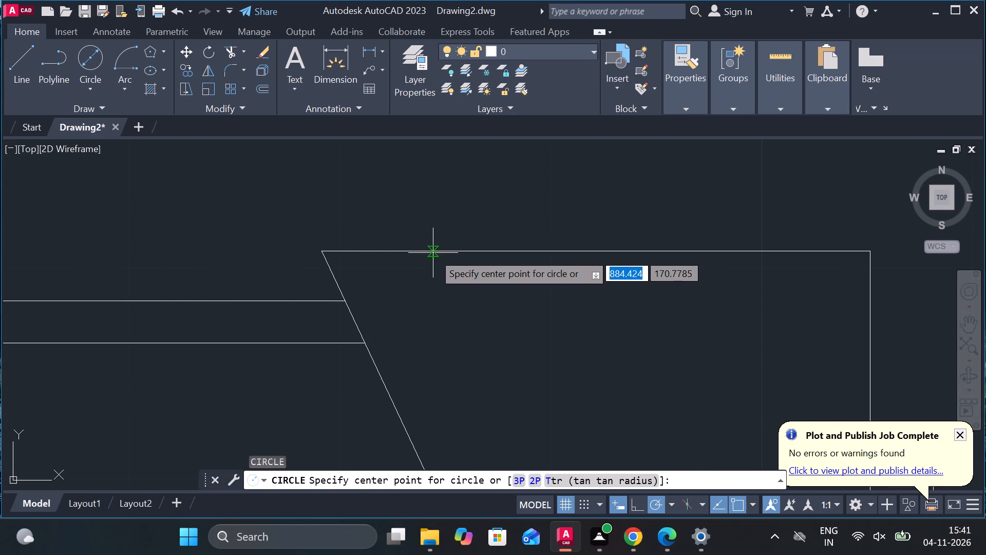
left_click(444, 253)
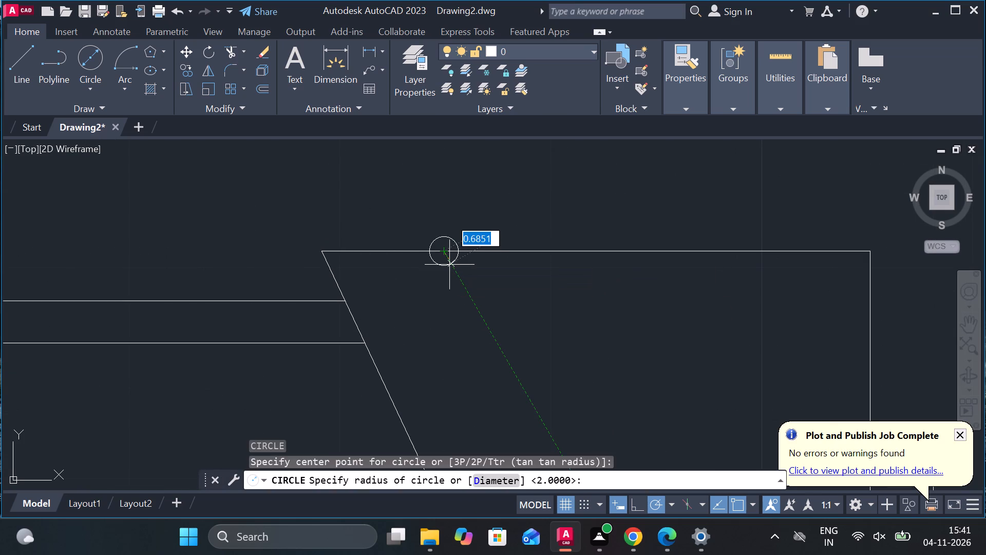
type("d 4")
key("space")
scroll(514, 284, "down", 2)
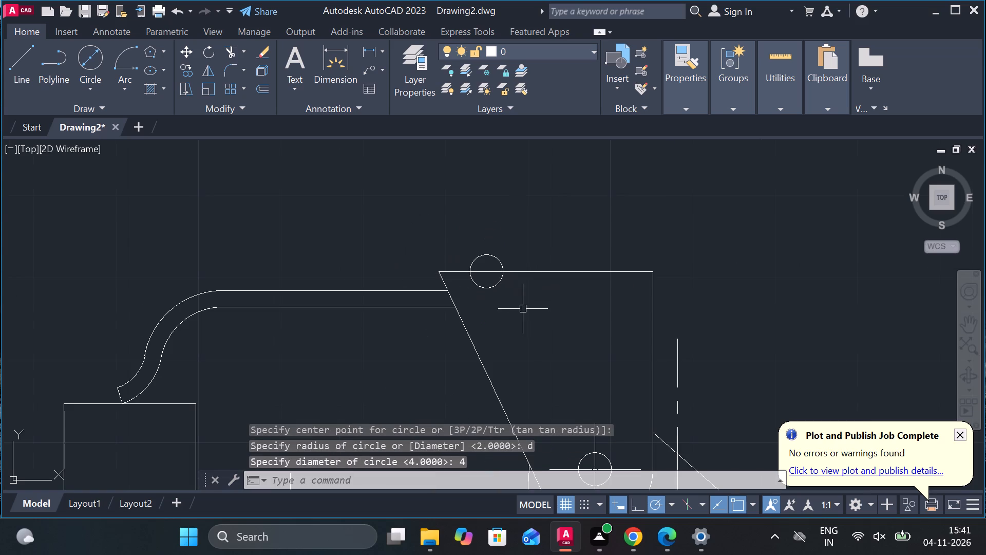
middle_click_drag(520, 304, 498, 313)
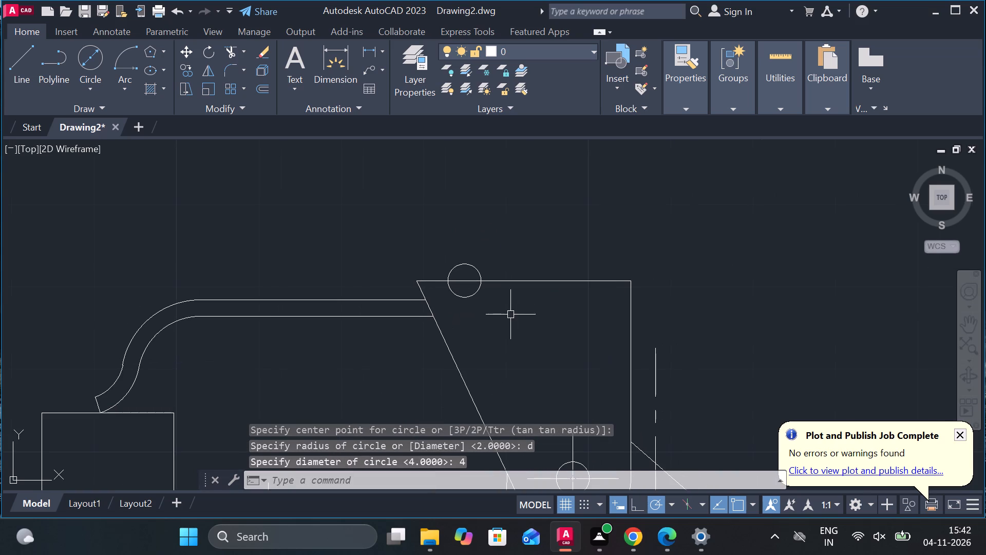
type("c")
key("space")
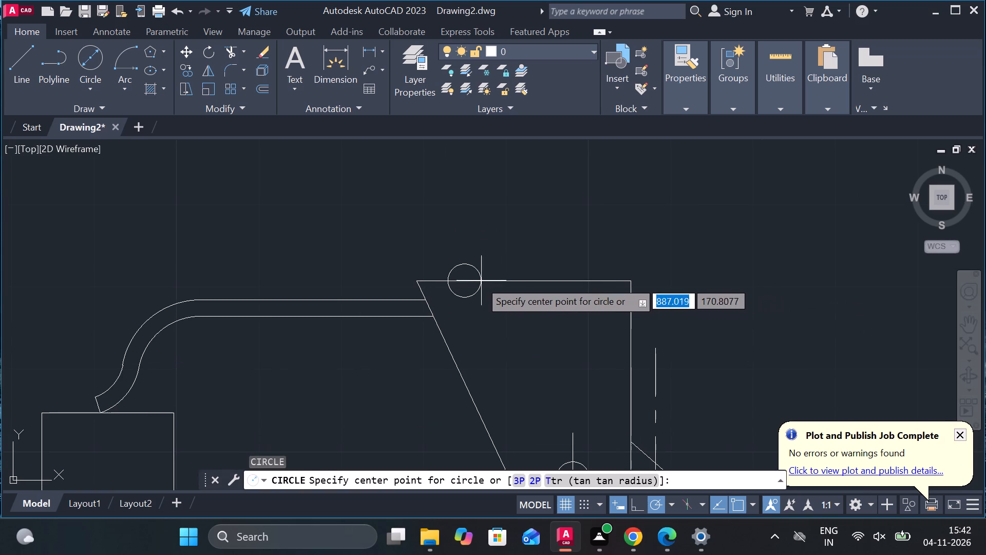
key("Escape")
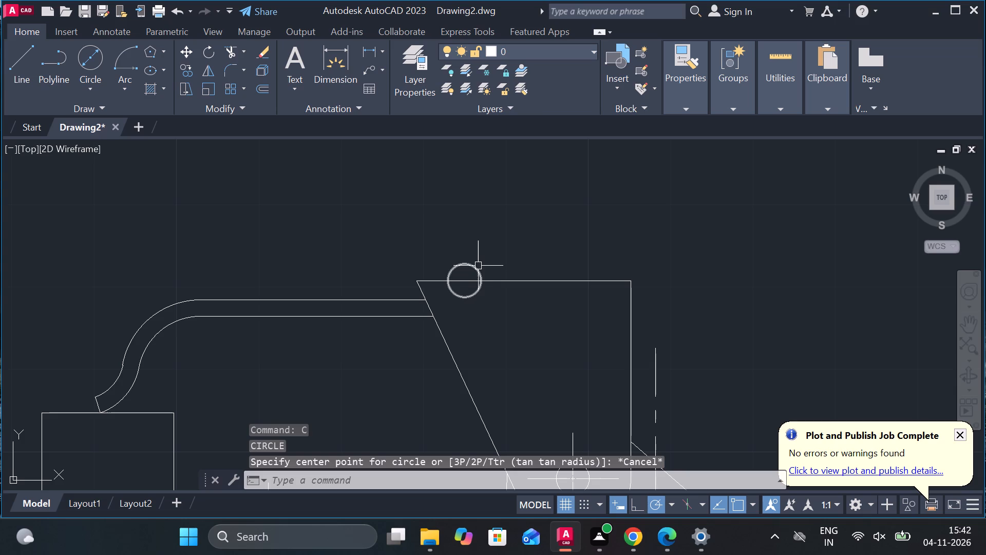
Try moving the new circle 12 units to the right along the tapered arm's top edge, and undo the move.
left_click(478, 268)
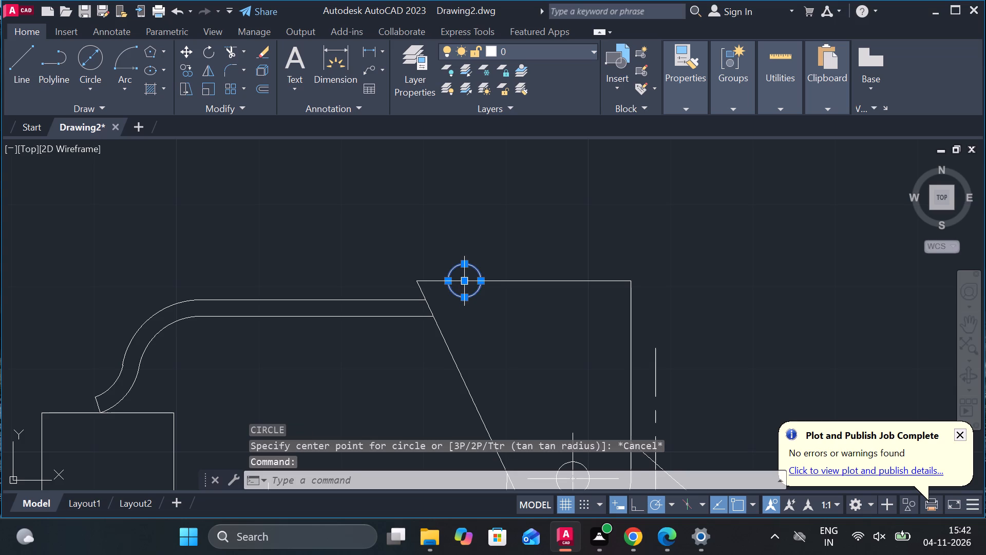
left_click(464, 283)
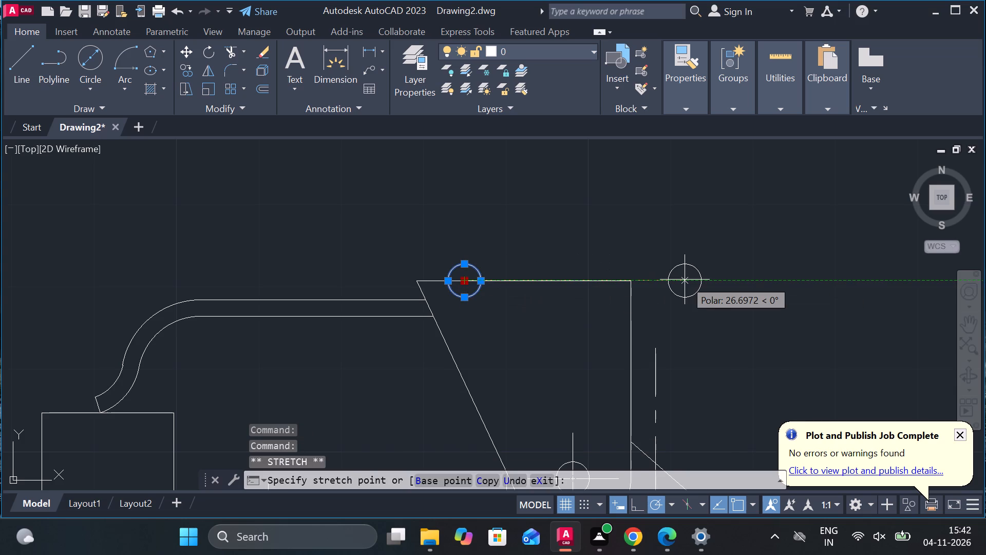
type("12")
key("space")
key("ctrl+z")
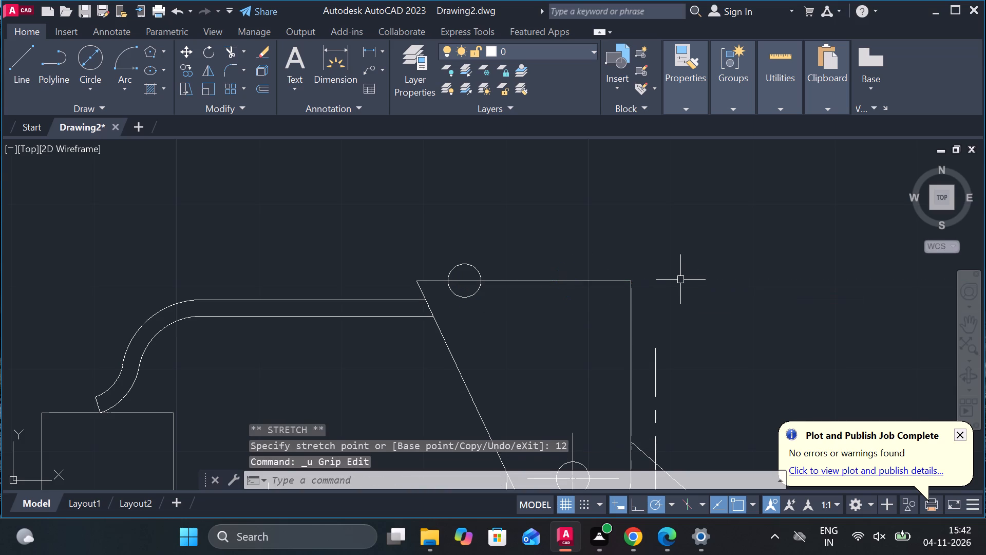
Copy the circle 12 units to the right along the tapered arm's top edge.
left_click(473, 272)
key("v")
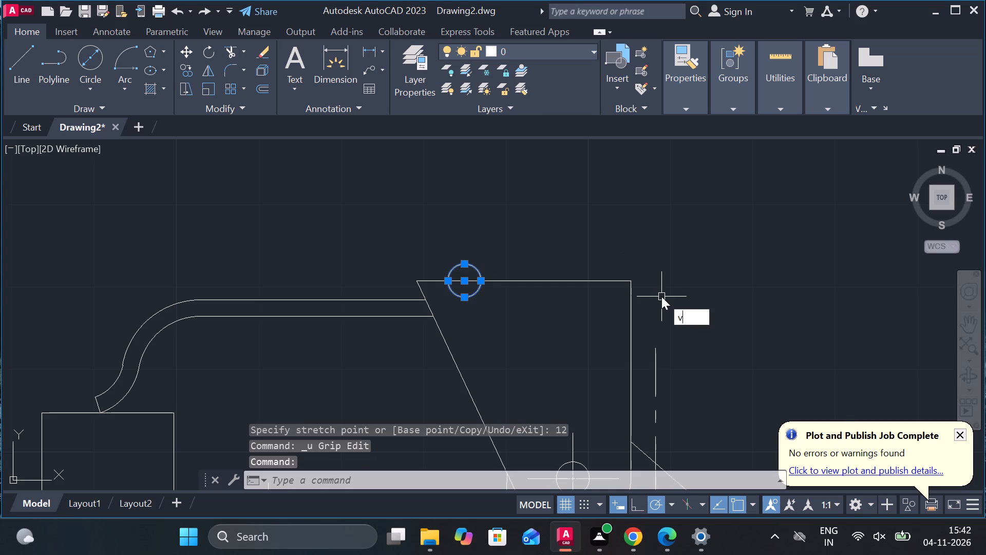
key("BackSpace")
type("co")
key("Return")
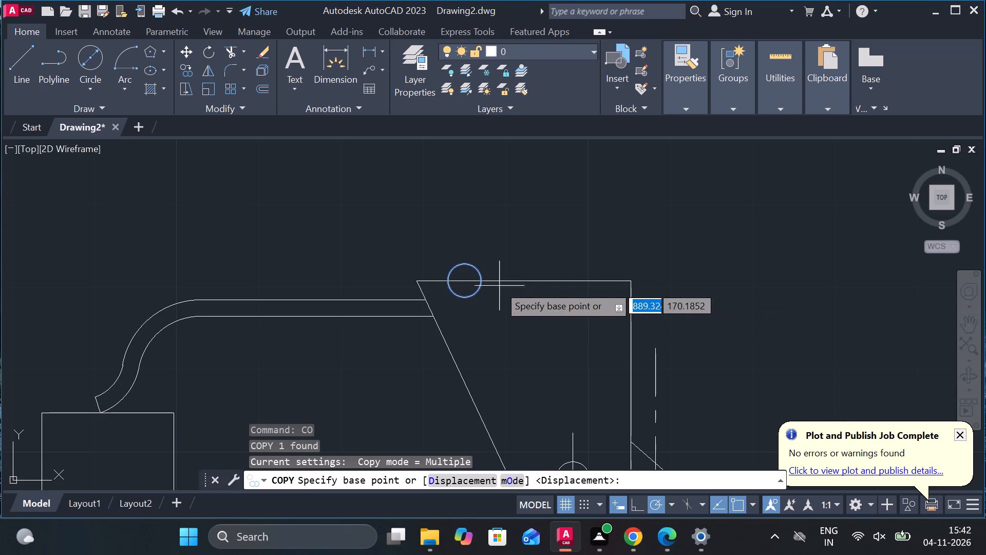
left_click(463, 283)
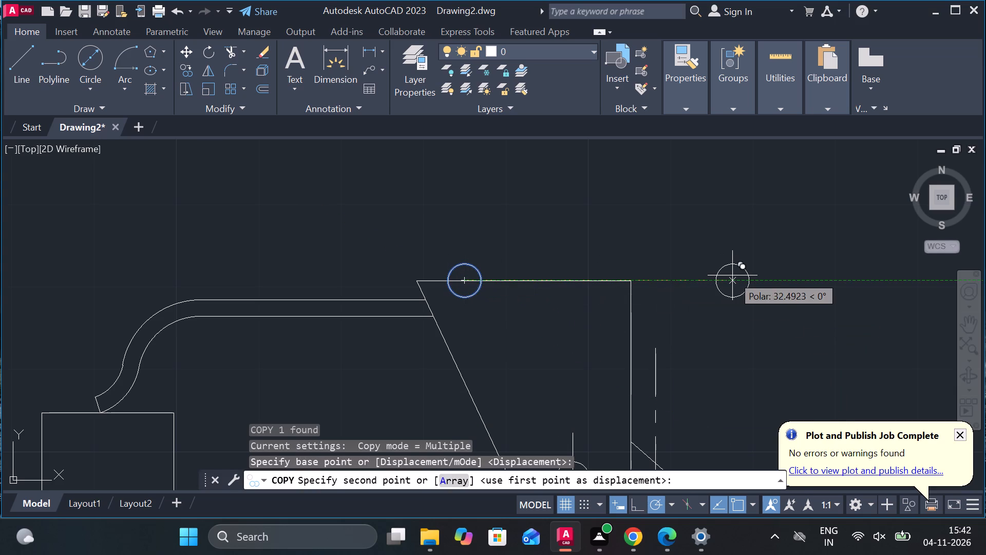
type("12")
key("space")
key("Escape")
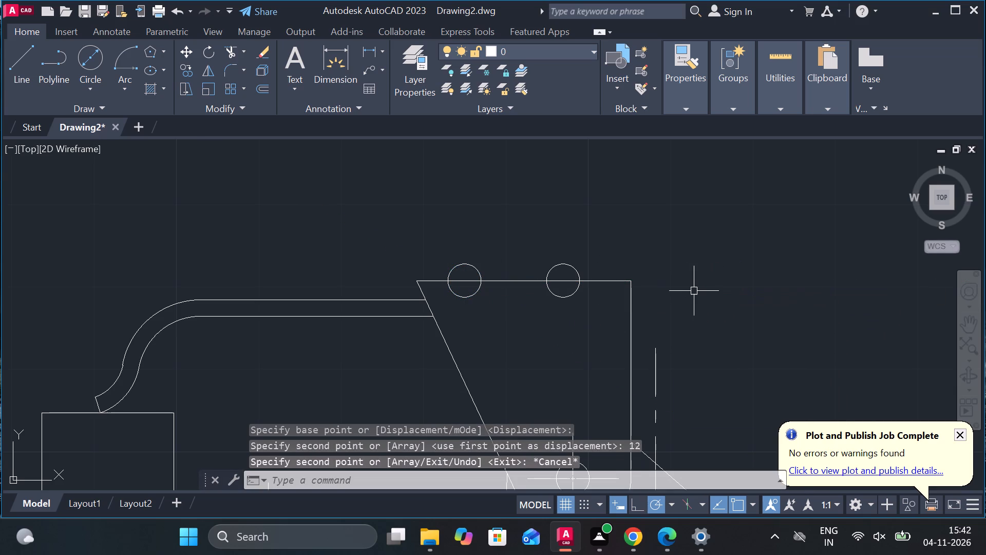
Trim the lower halves of both circles inside the tapered arm, leaving semicircles above its top edge.
type("tr")
key("space")
left_click(580, 294)
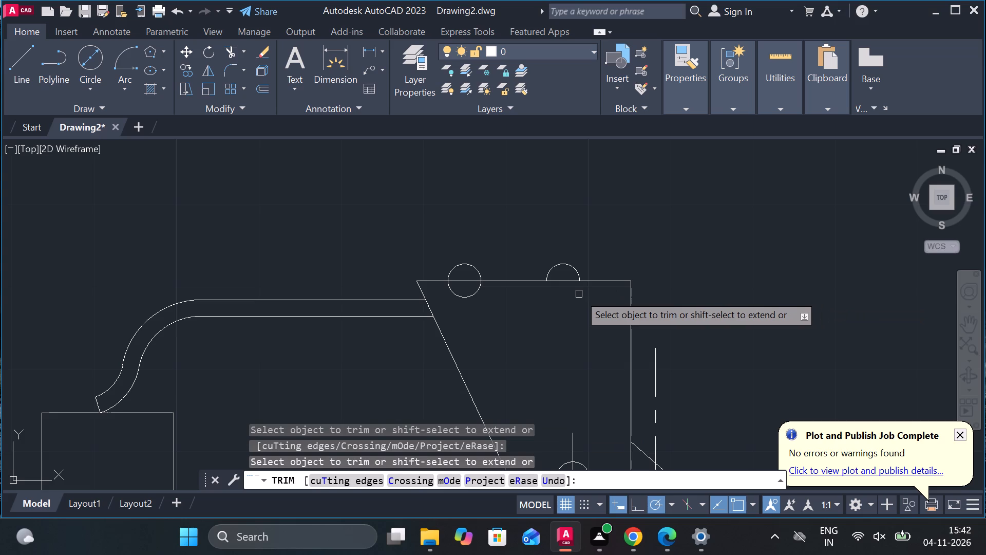
left_click(579, 294)
left_click(468, 294)
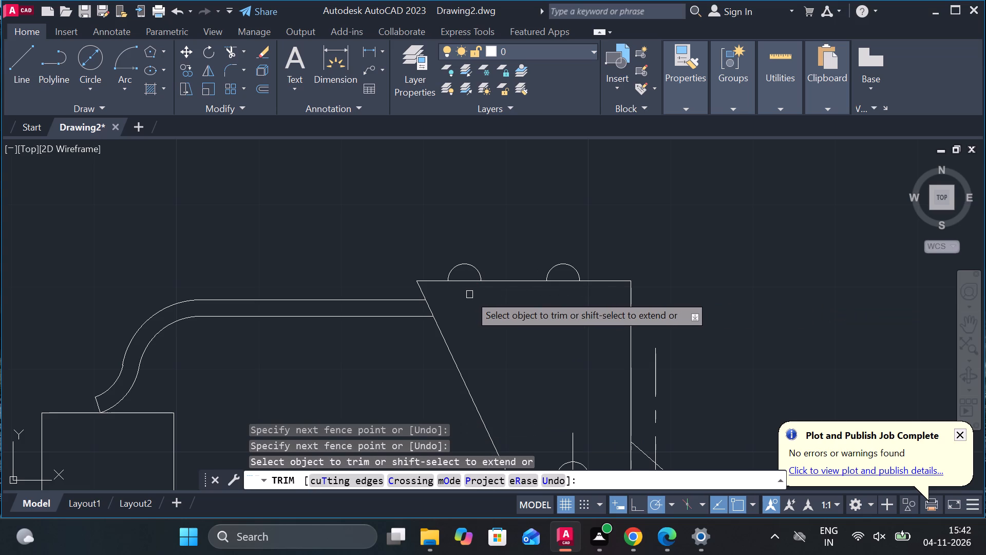
scroll(469, 294, "down", 3)
scroll(556, 283, "up", 2)
key("Escape")
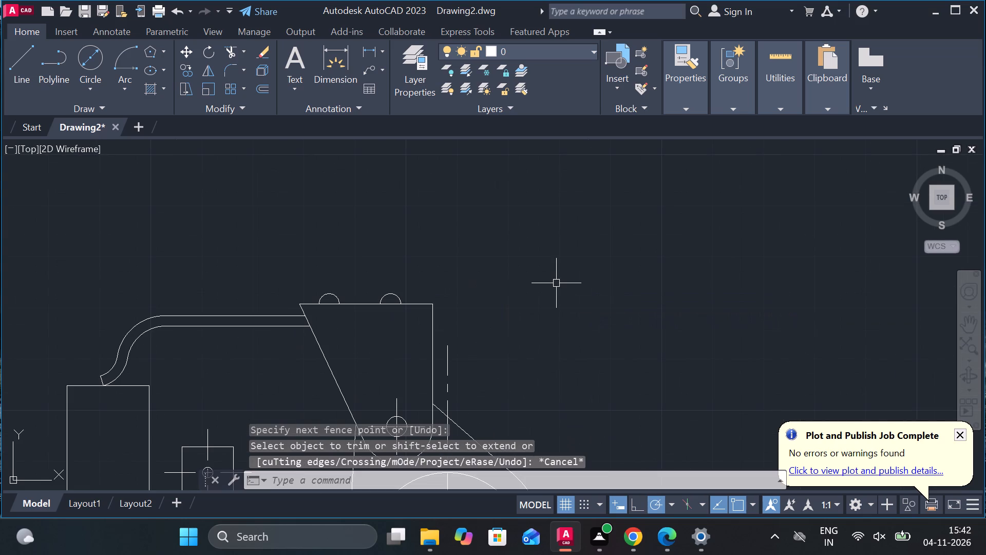
Add centre marks to both semicircles on the tapered arm's top edge.
type("cm")
left_click(594, 321)
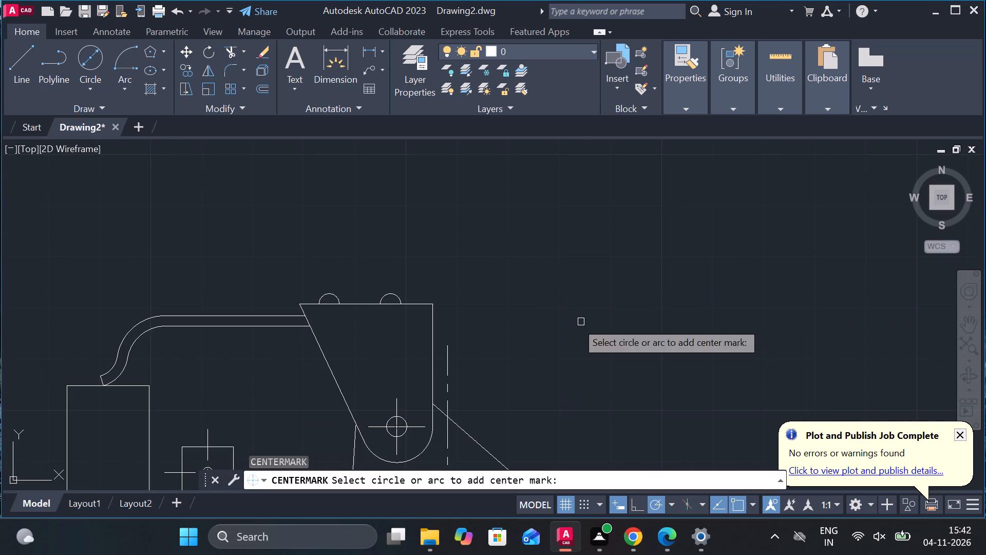
left_click(399, 292)
left_click(333, 293)
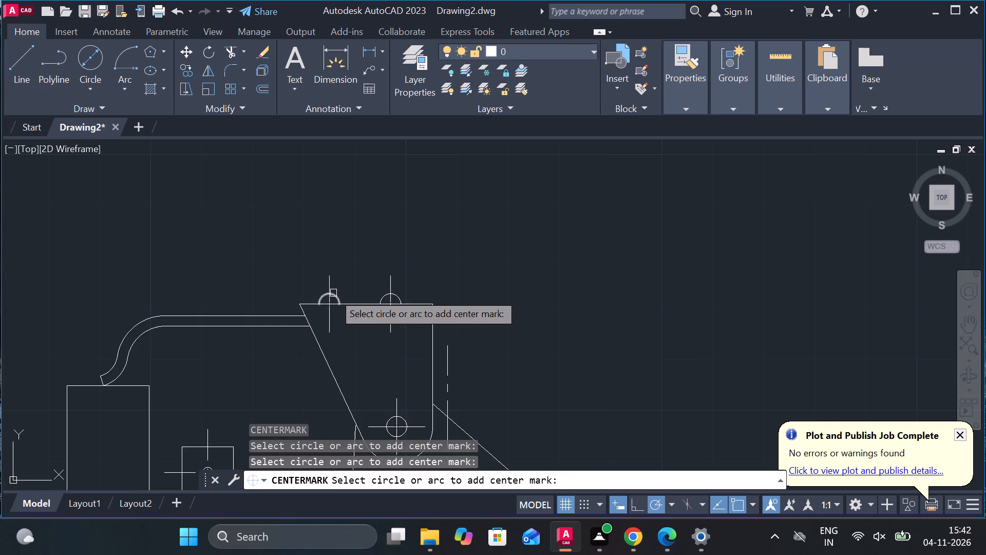
scroll(524, 319, "down", 2)
middle_click_drag(550, 332, 573, 265)
key("Escape")
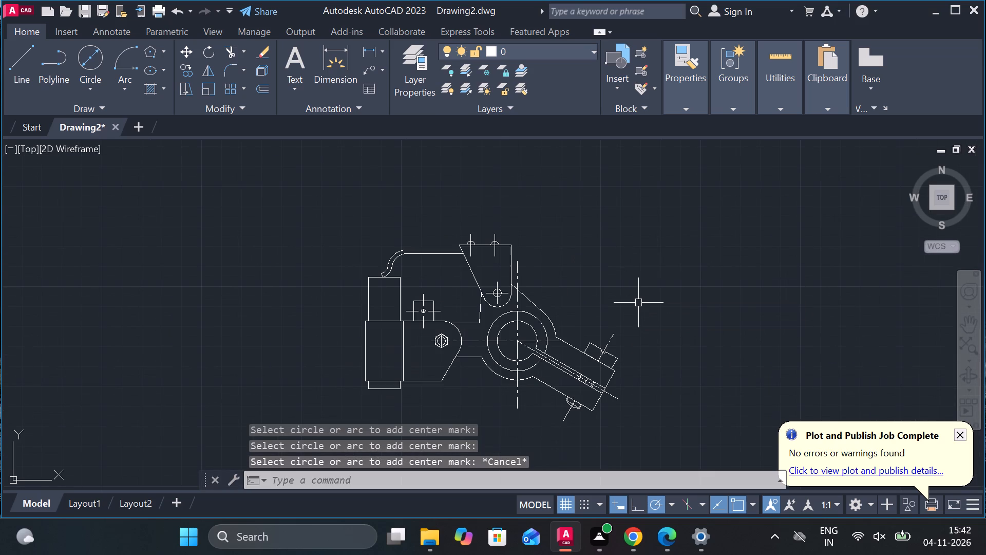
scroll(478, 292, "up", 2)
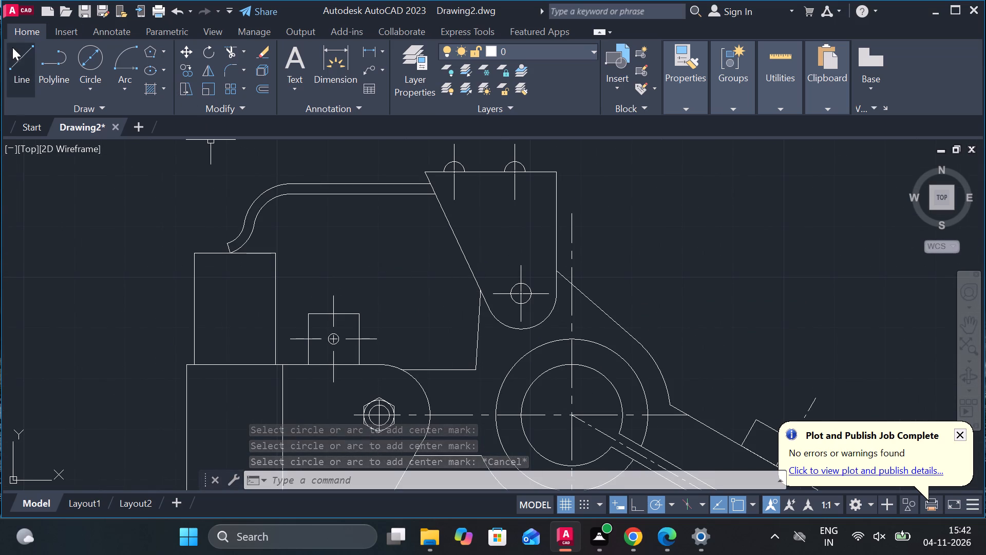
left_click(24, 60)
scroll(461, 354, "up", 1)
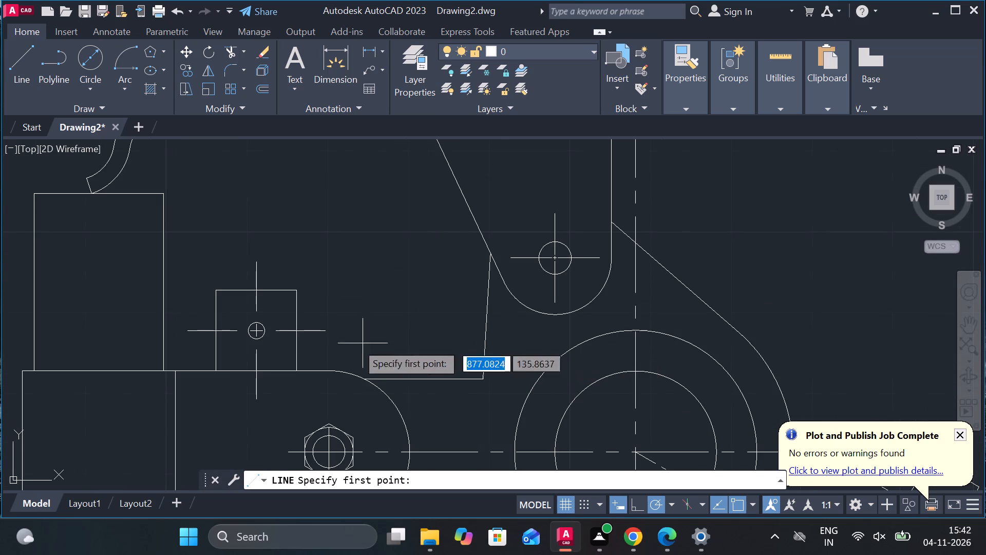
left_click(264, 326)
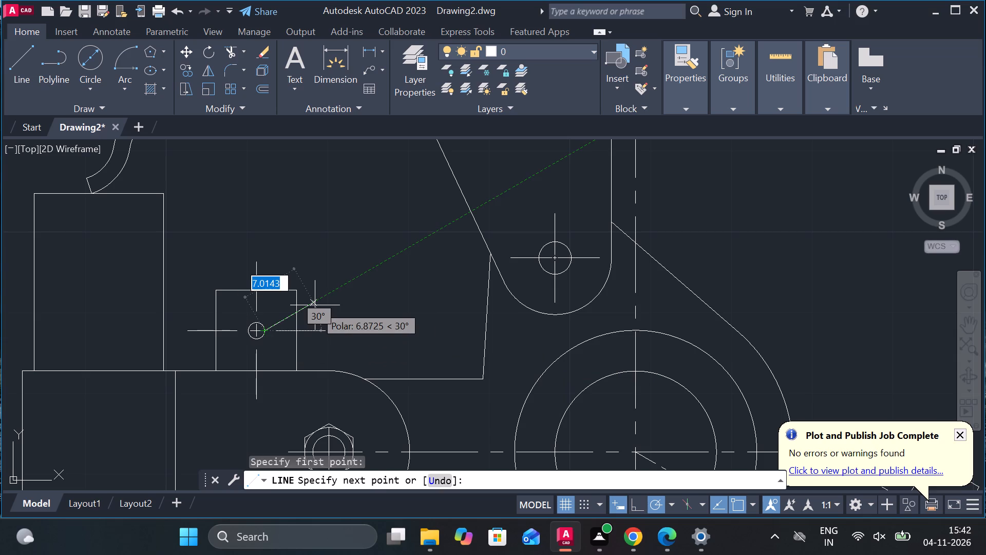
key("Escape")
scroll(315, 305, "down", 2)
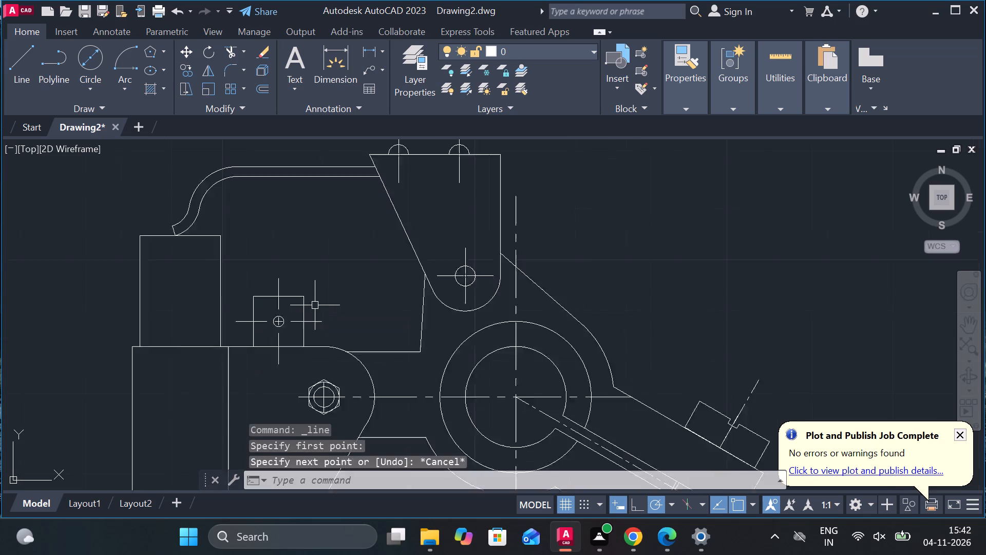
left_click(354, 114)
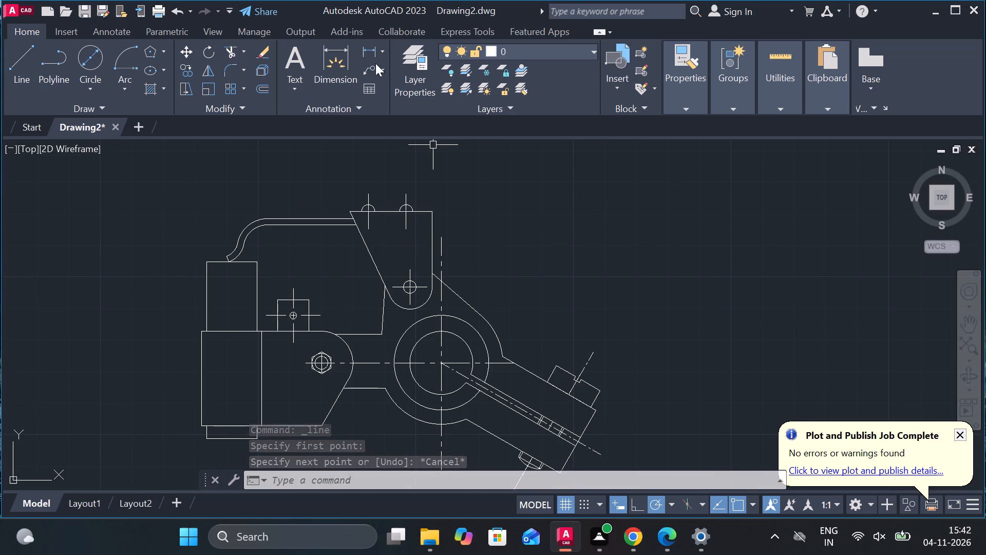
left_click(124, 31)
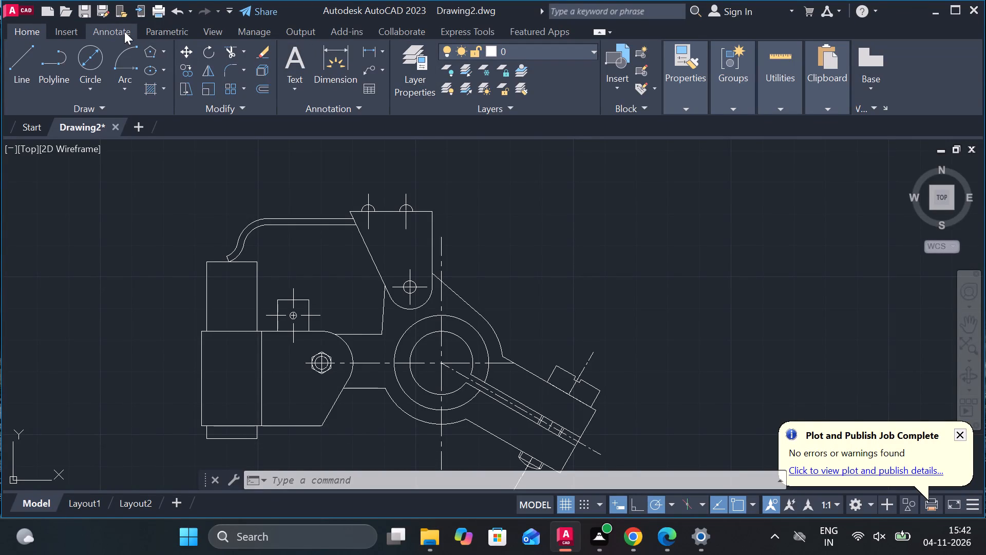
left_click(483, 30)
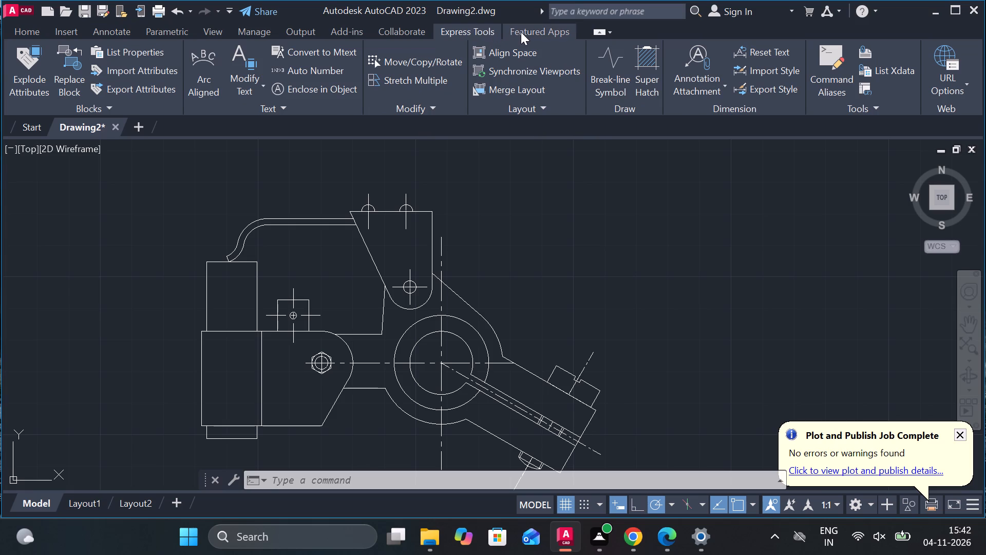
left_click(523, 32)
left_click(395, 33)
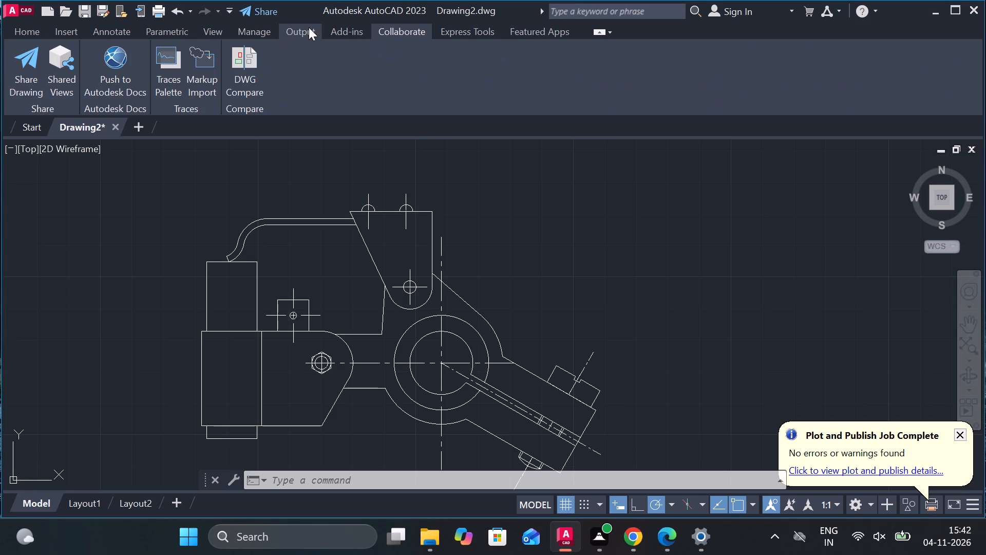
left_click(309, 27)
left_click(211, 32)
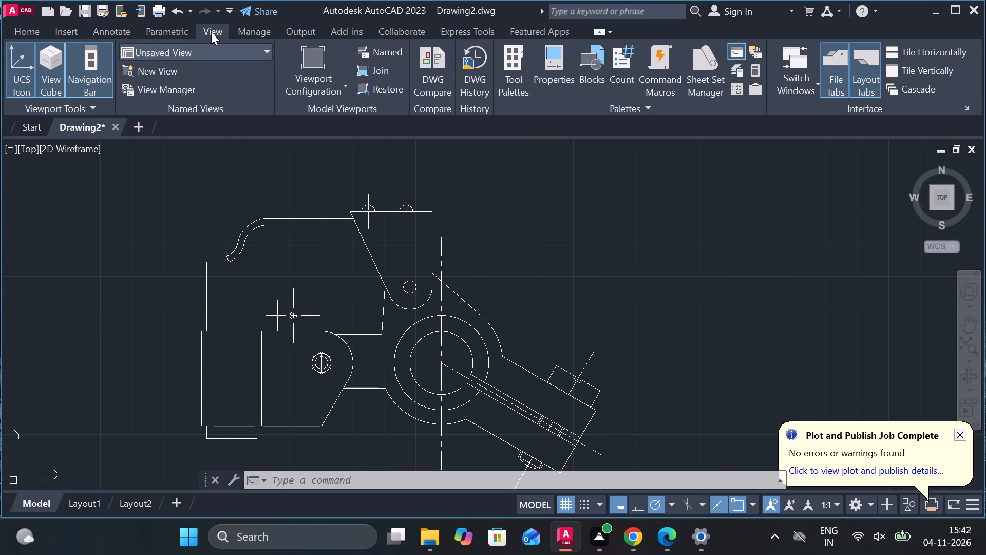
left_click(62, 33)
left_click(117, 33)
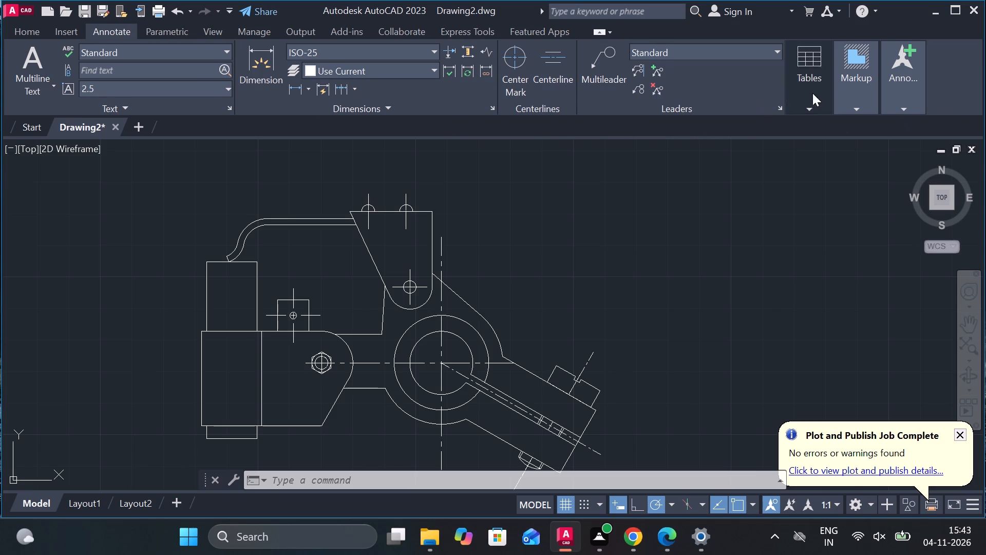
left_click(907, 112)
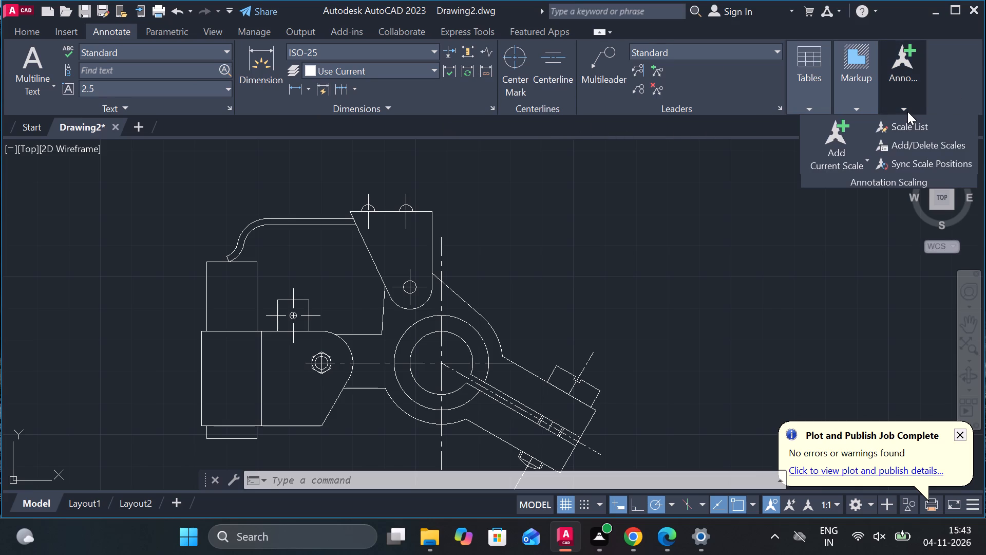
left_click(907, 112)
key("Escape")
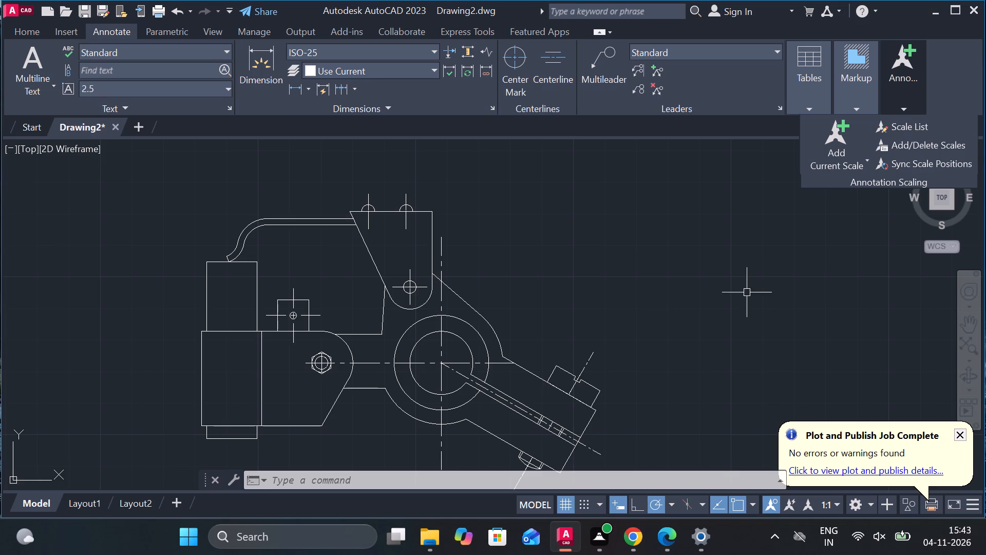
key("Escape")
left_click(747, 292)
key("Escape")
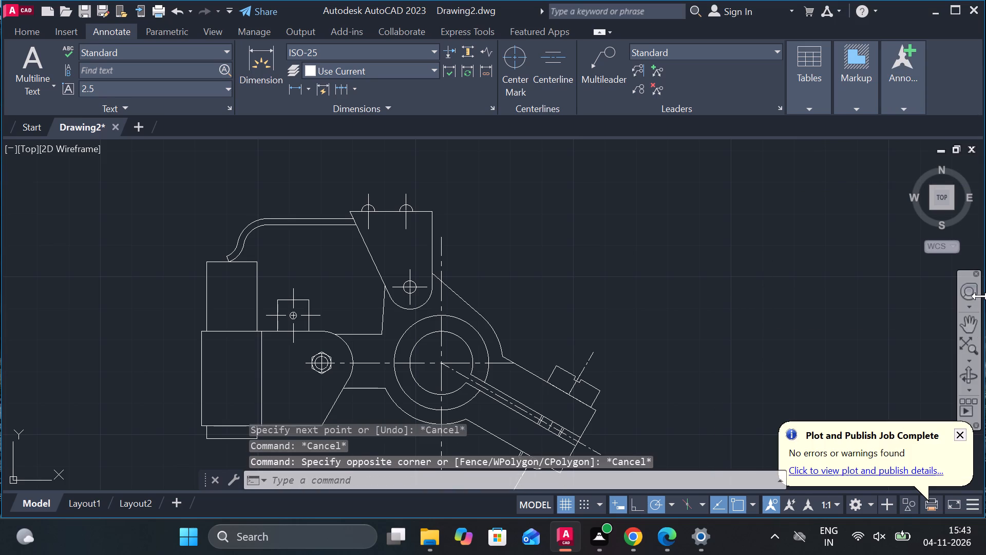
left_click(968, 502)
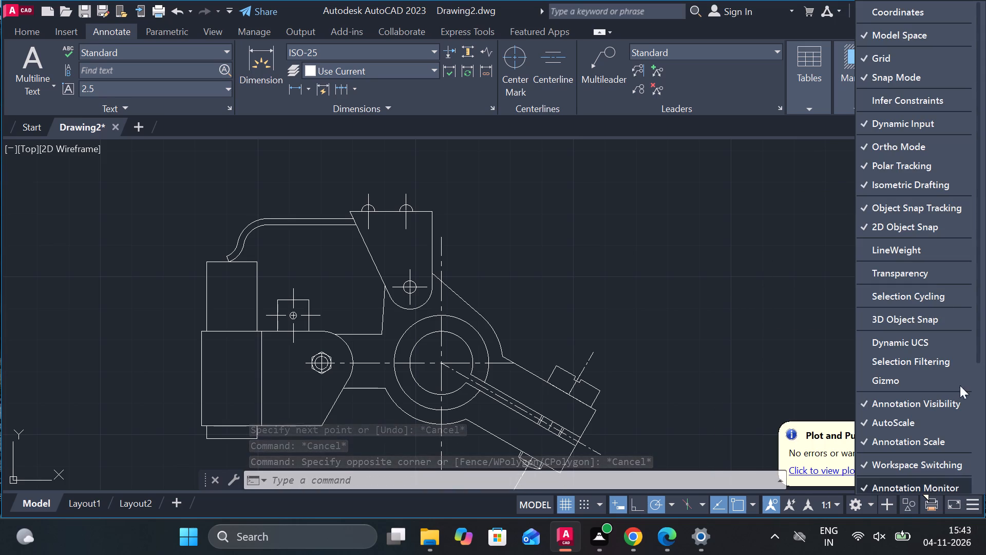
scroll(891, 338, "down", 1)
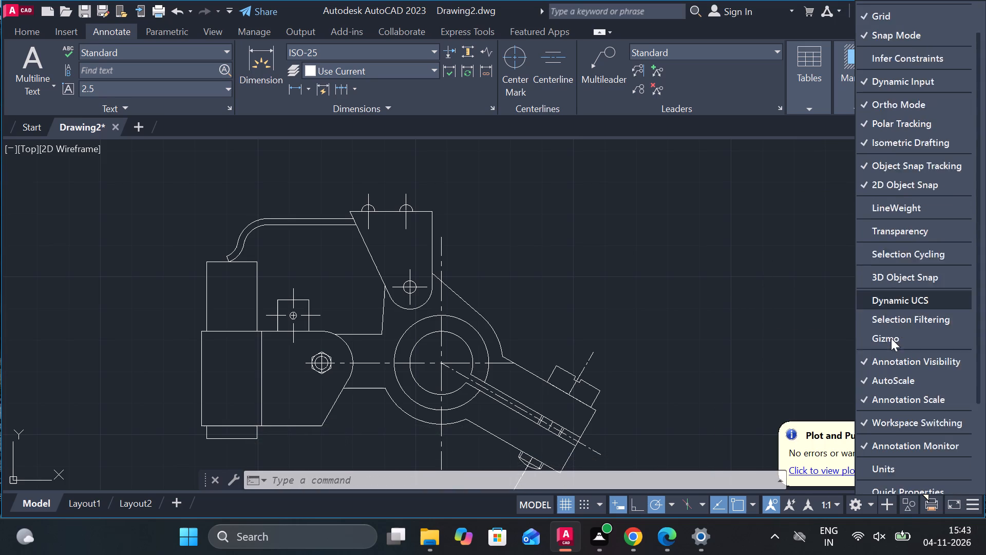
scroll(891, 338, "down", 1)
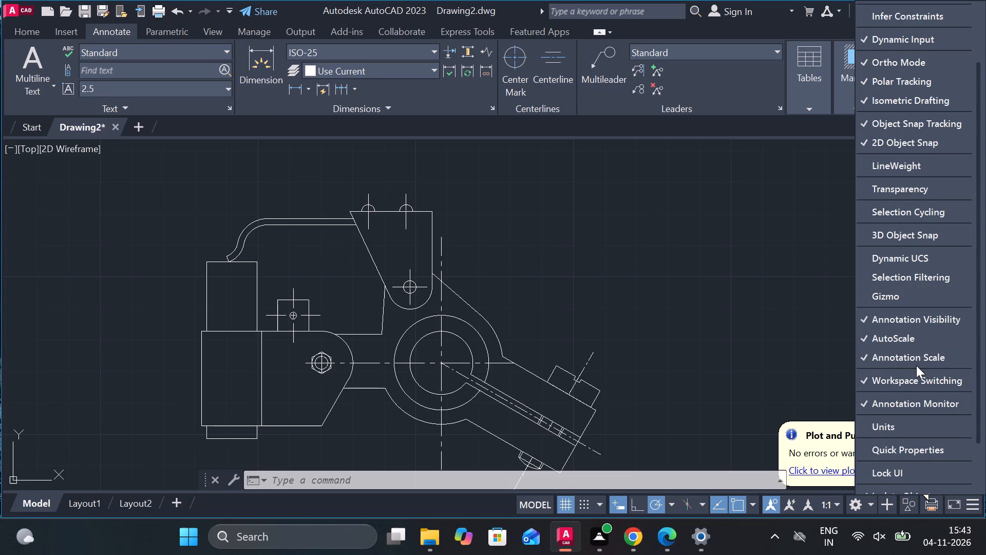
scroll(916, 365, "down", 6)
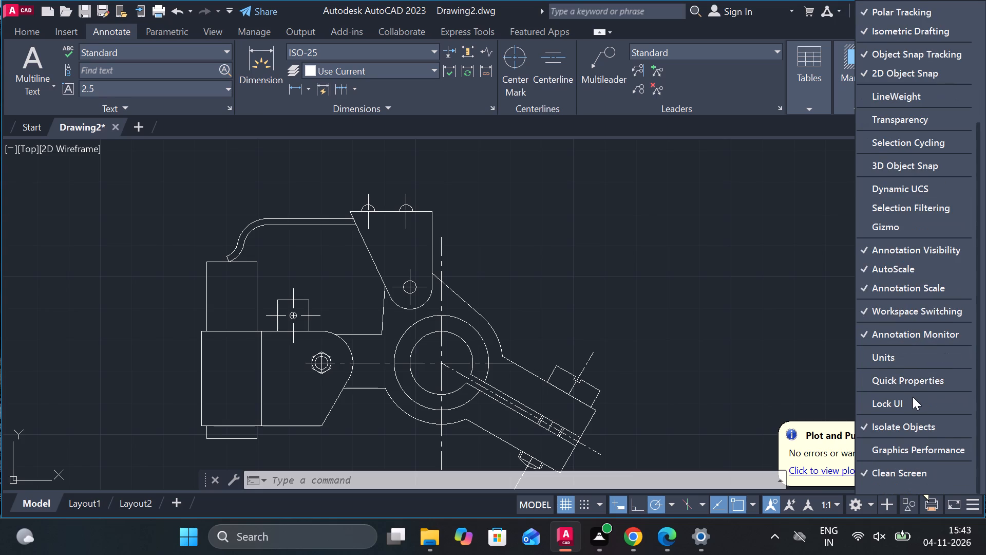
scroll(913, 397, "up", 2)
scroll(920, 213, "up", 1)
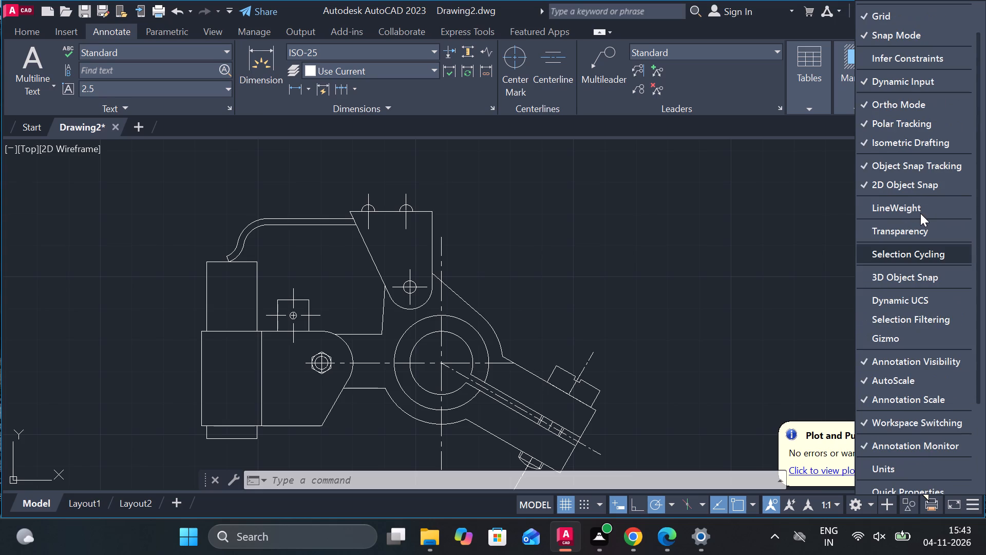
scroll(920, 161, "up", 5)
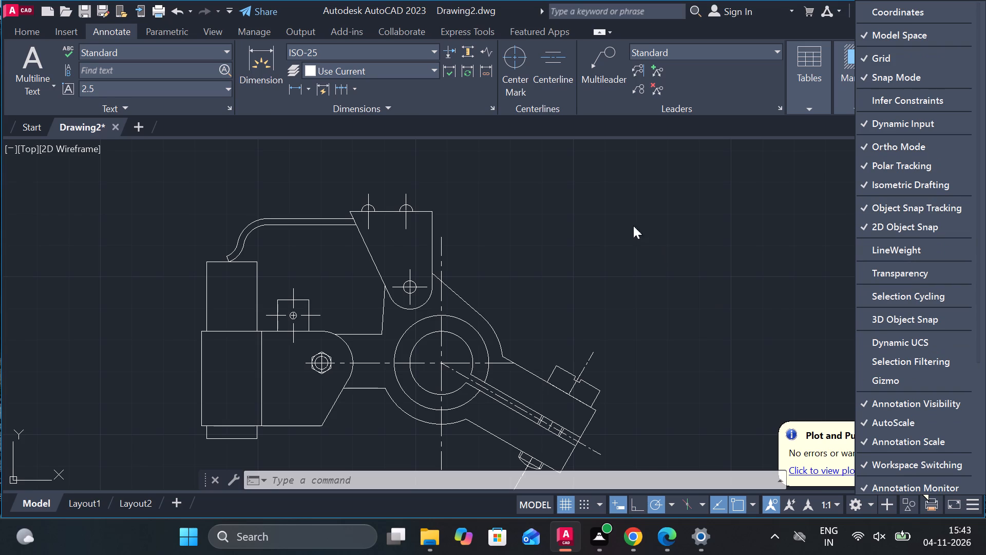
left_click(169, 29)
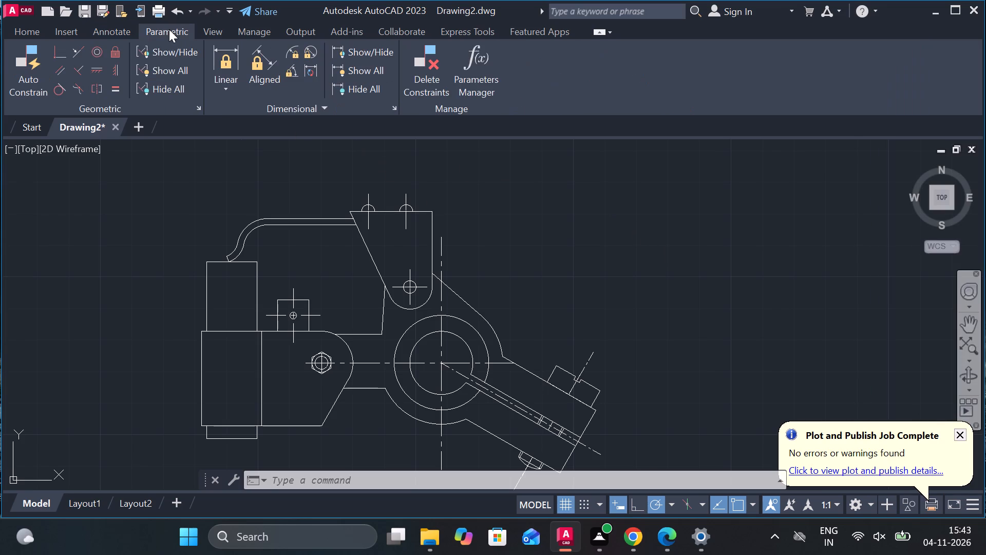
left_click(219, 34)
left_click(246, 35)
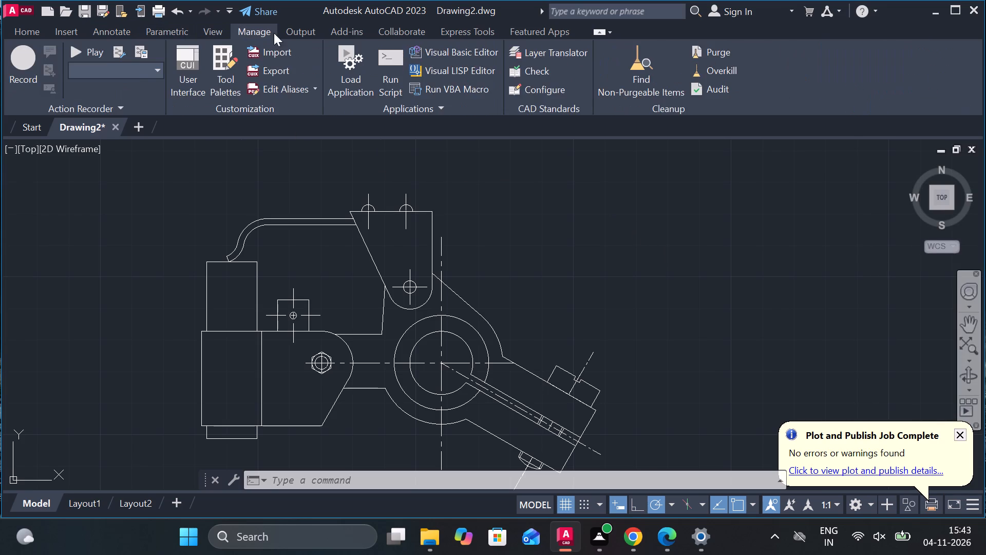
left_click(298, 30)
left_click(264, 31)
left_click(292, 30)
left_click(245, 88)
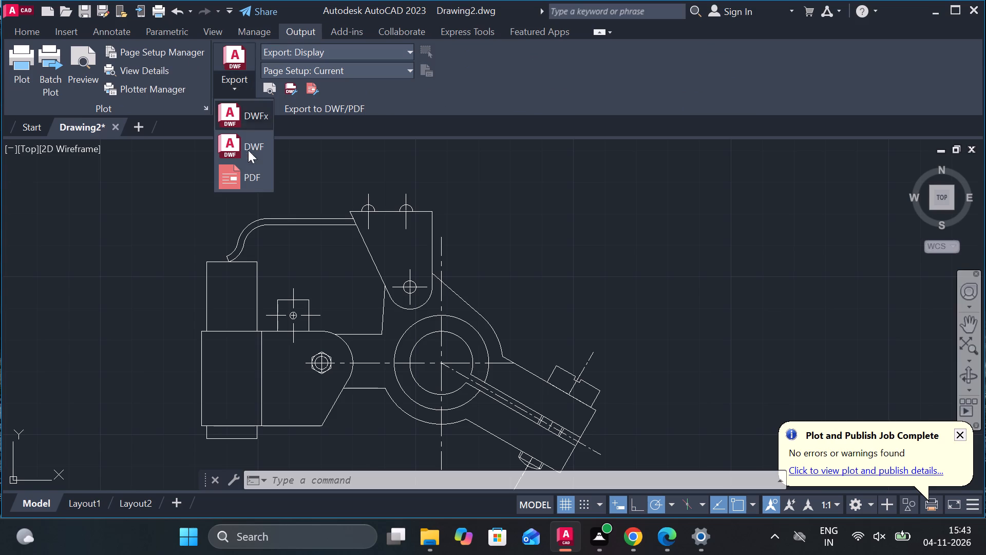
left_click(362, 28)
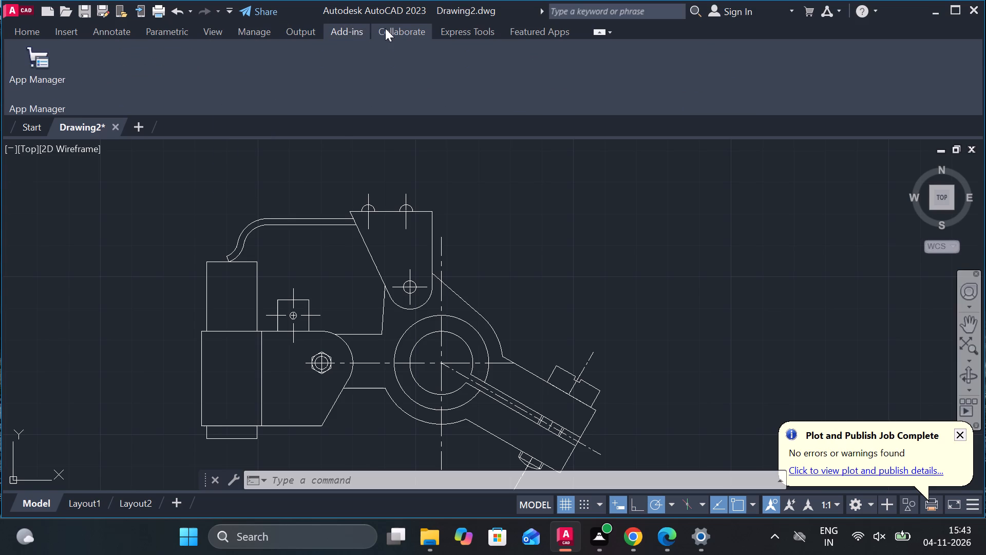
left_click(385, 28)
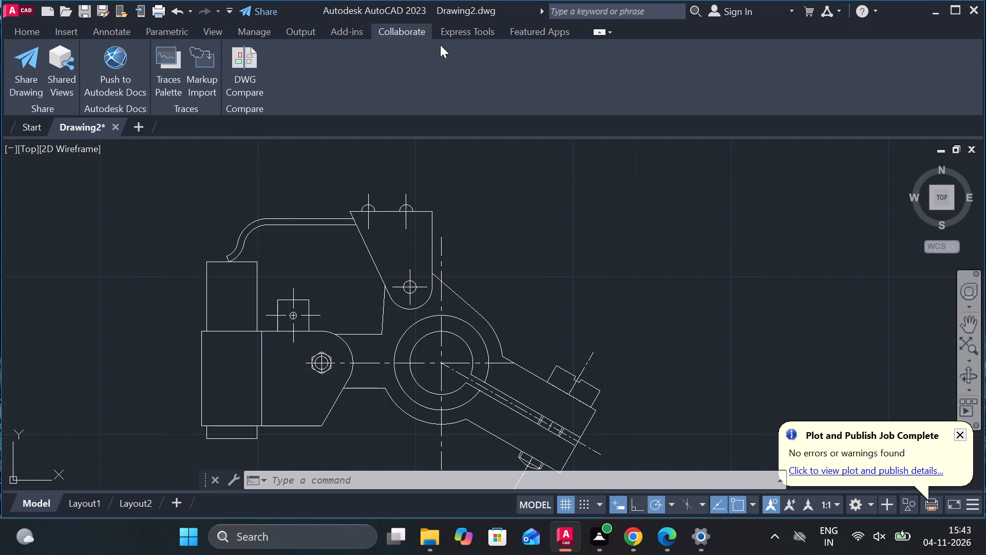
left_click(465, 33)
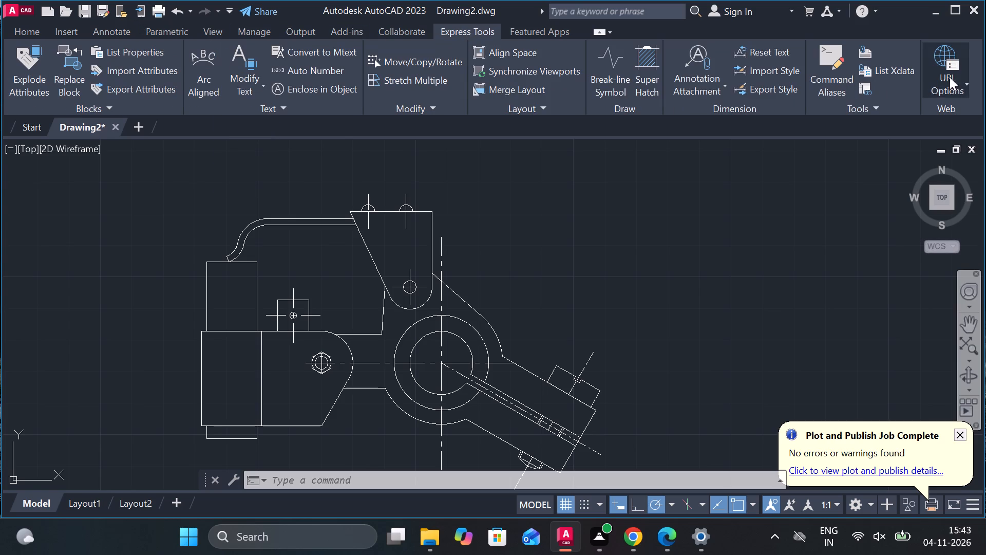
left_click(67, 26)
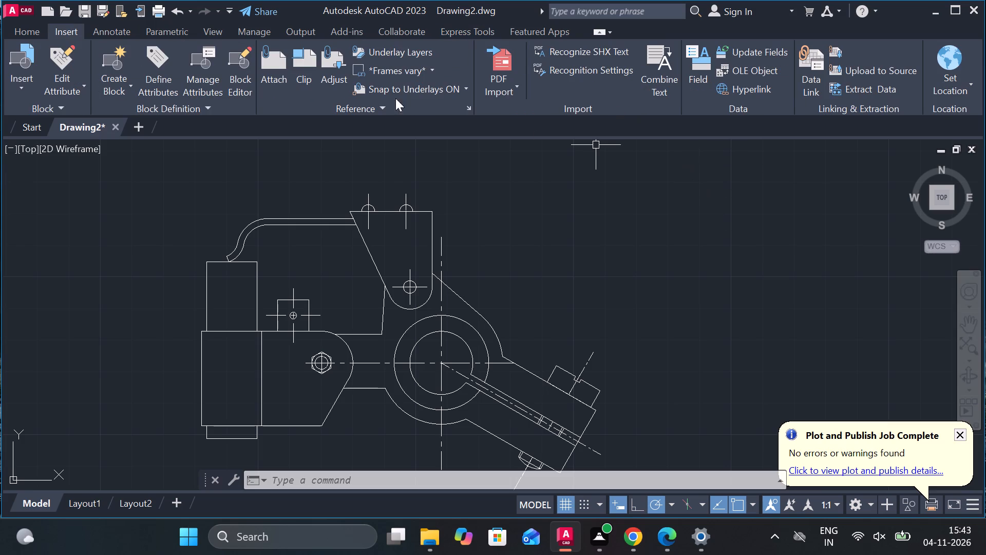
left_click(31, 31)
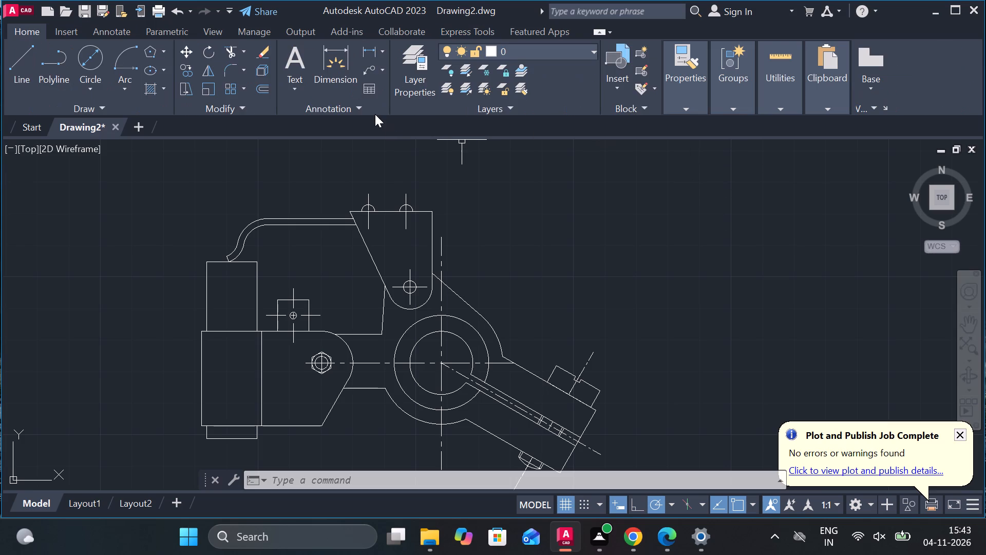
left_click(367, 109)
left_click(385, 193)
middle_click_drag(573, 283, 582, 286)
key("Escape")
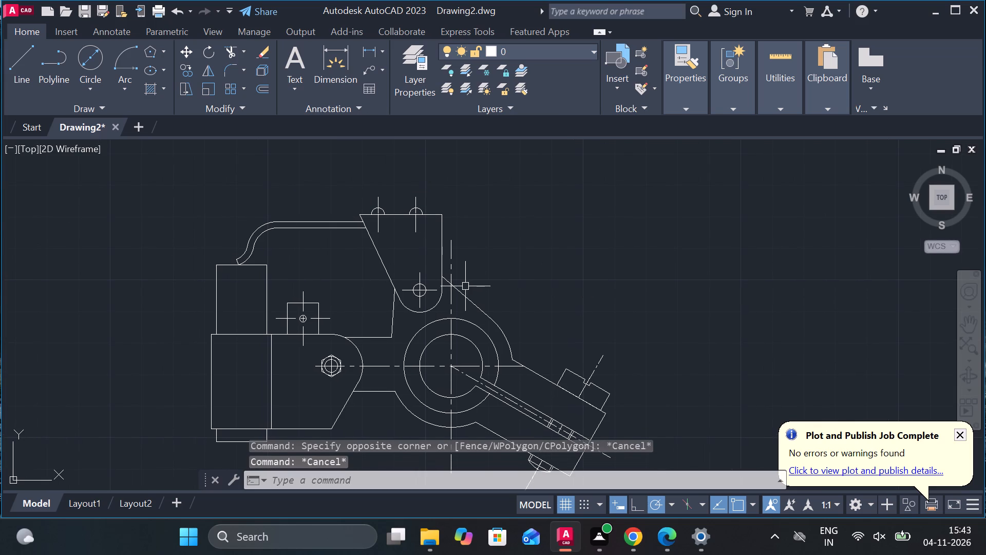
Draw a short line at 30° from the small circle in the square block, ending just outside the block toward the tapered arm.
key("l")
key("Return")
scroll(266, 299, "up", 2)
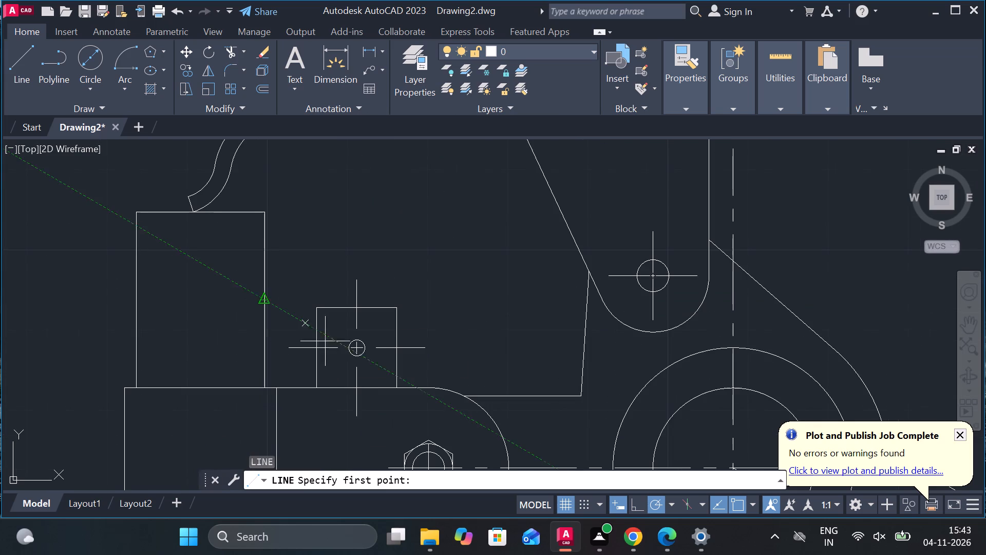
left_click(364, 340)
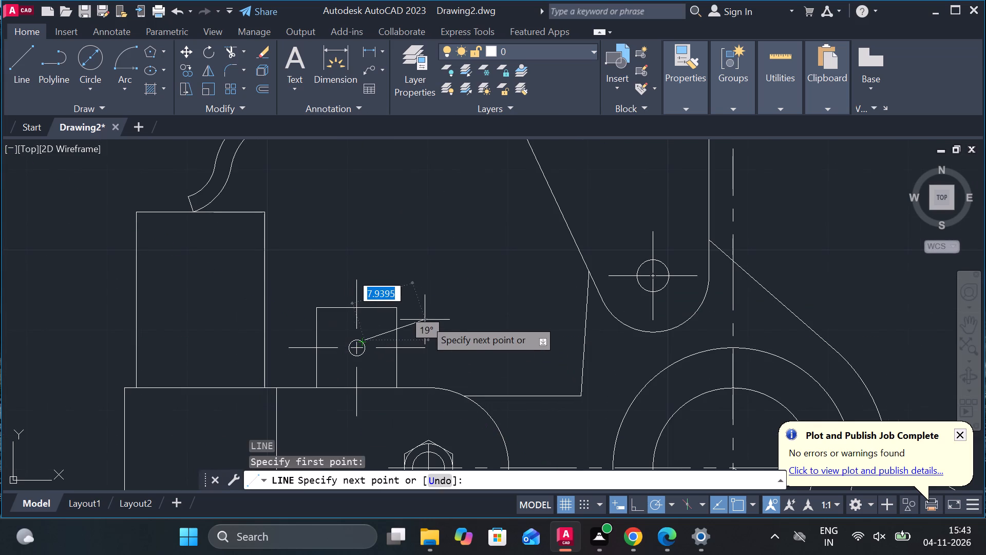
scroll(421, 313, "up", 1)
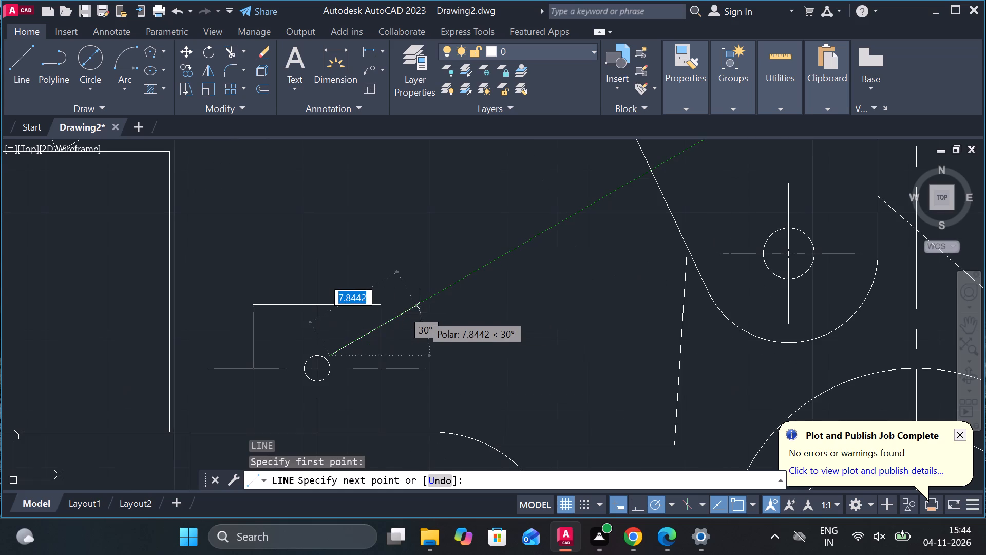
left_click(413, 314)
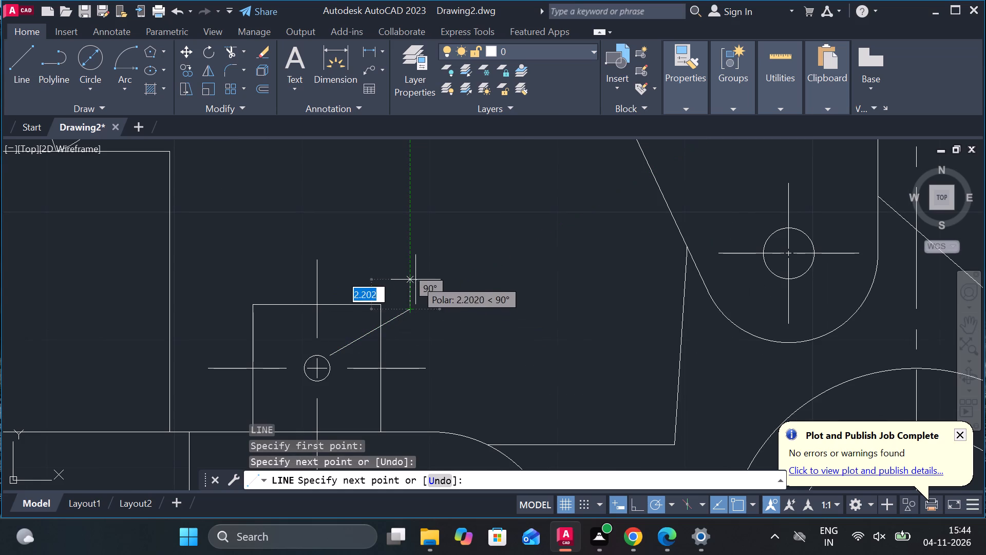
middle_click_drag(456, 285, 397, 273)
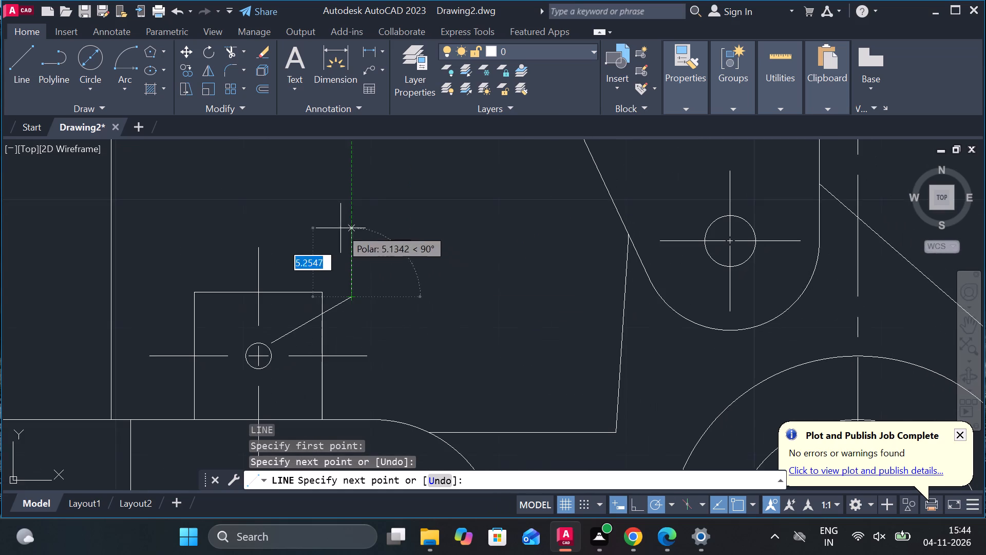
scroll(377, 228, "down", 1)
scroll(443, 251, "up", 2)
scroll(465, 256, "down", 1)
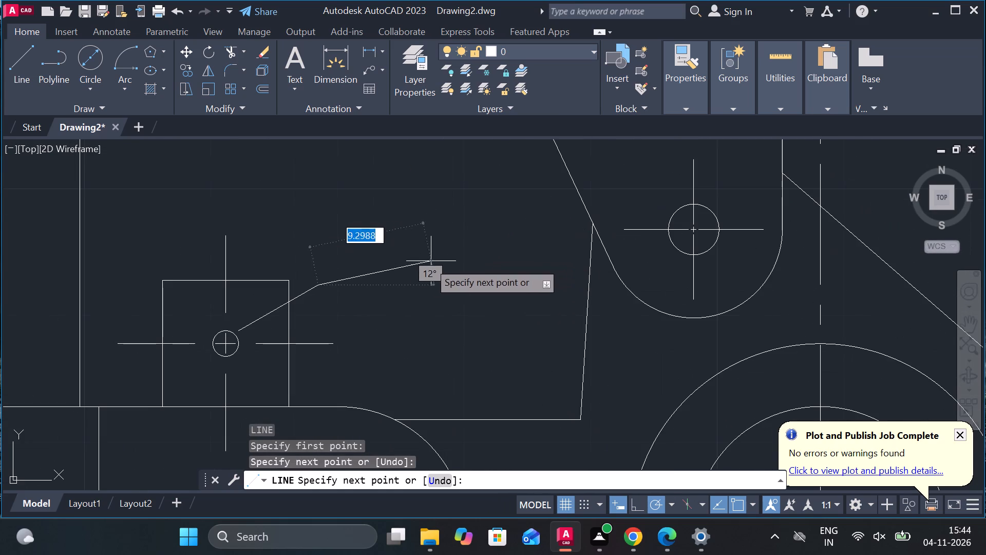
key("Escape")
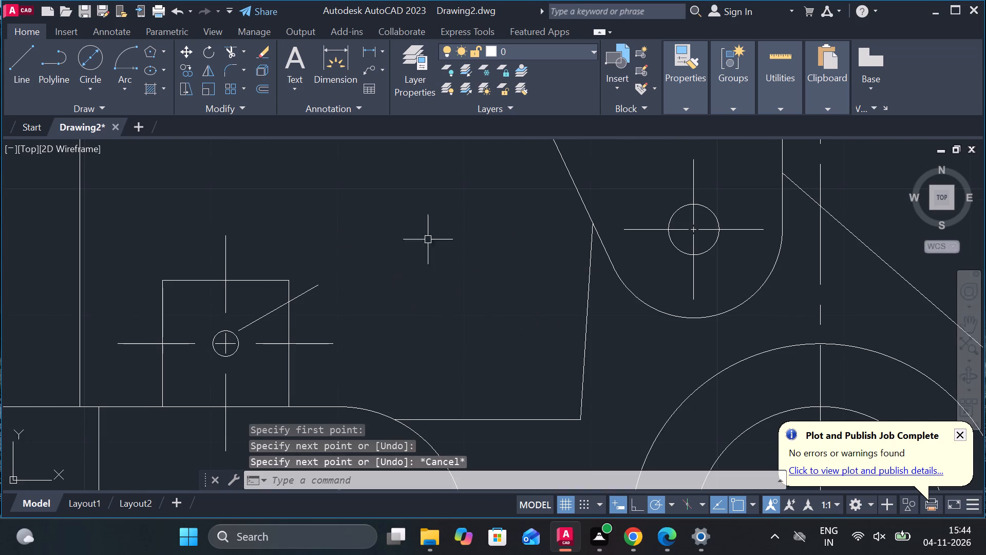
Draw a nine-segment zigzag from the outer end of the 30° line toward the tapered arm, starting about 8 units at 120°.
key("l")
key("Return")
middle_click_drag(431, 239, 463, 253)
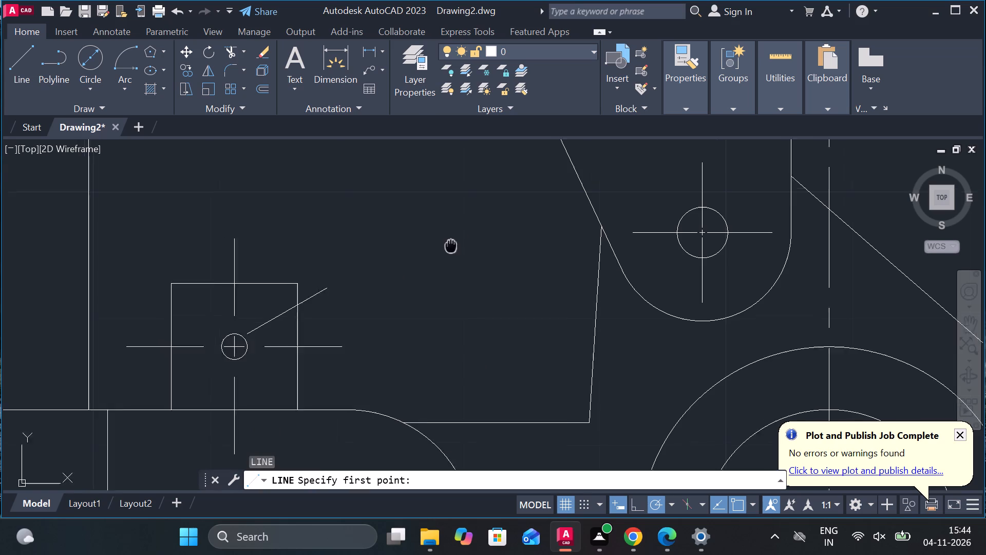
middle_click_drag(463, 253, 644, 334)
left_click(539, 380)
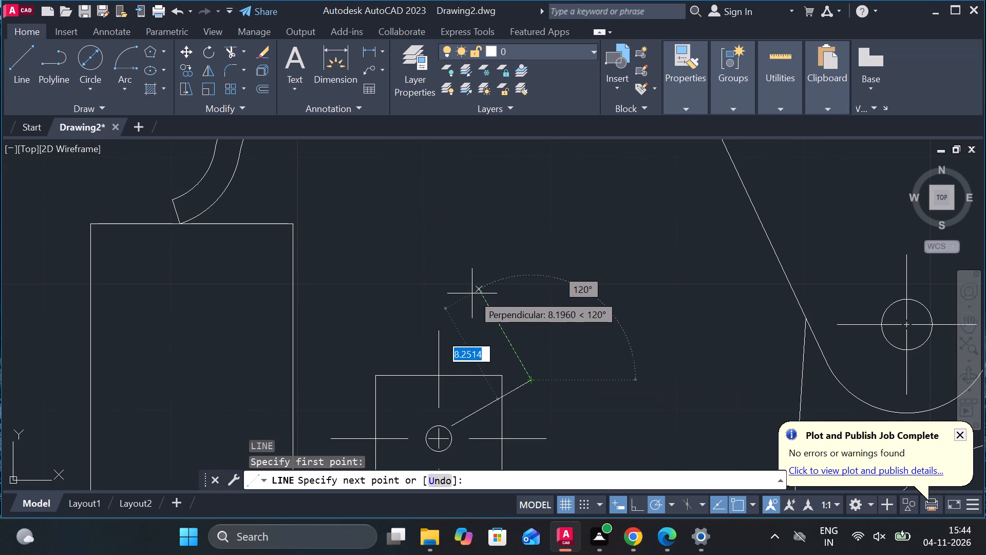
left_click(472, 293)
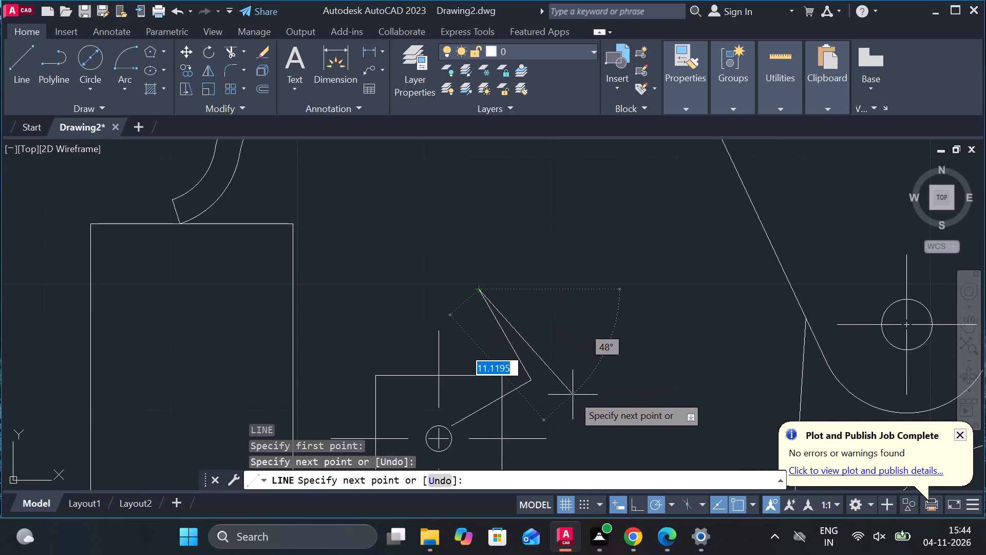
left_click(573, 395)
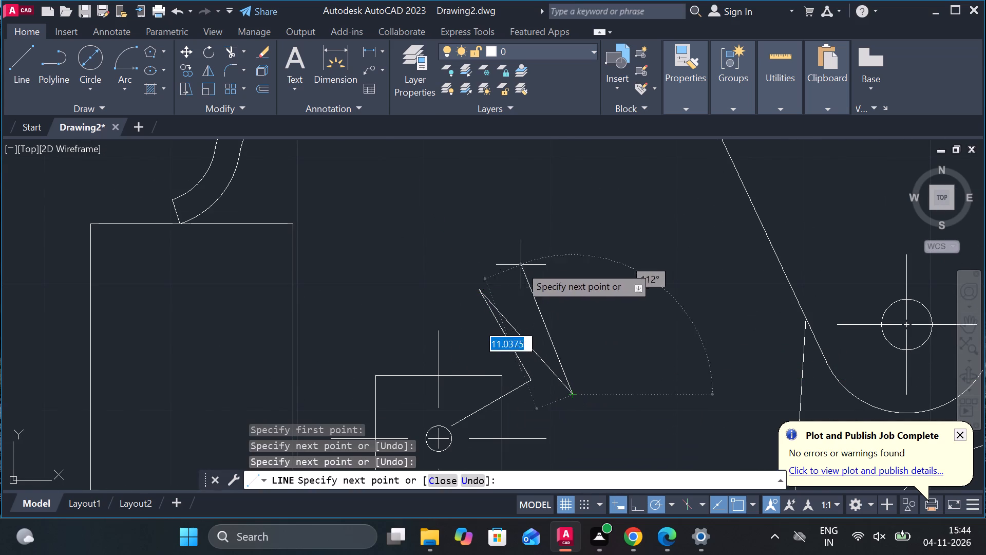
left_click(506, 282)
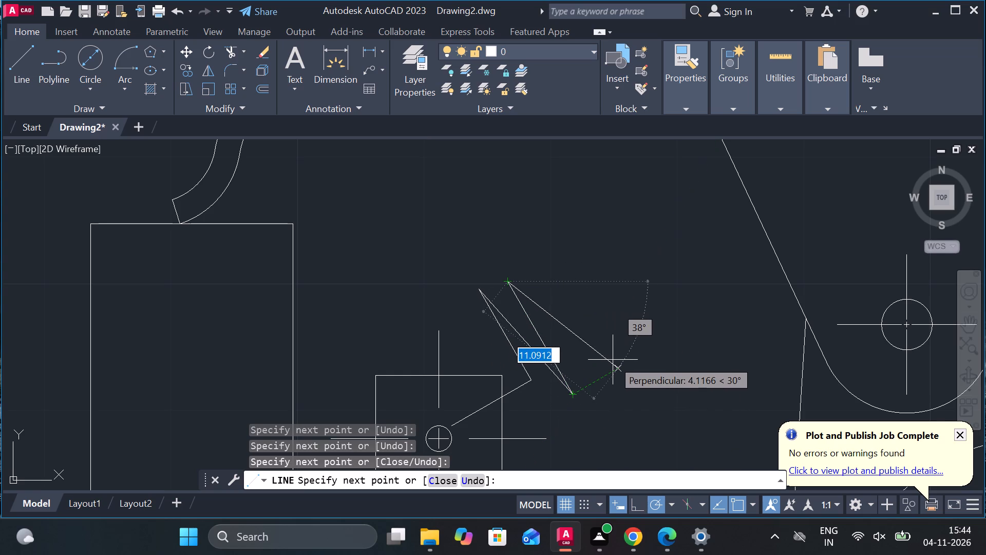
left_click(603, 375)
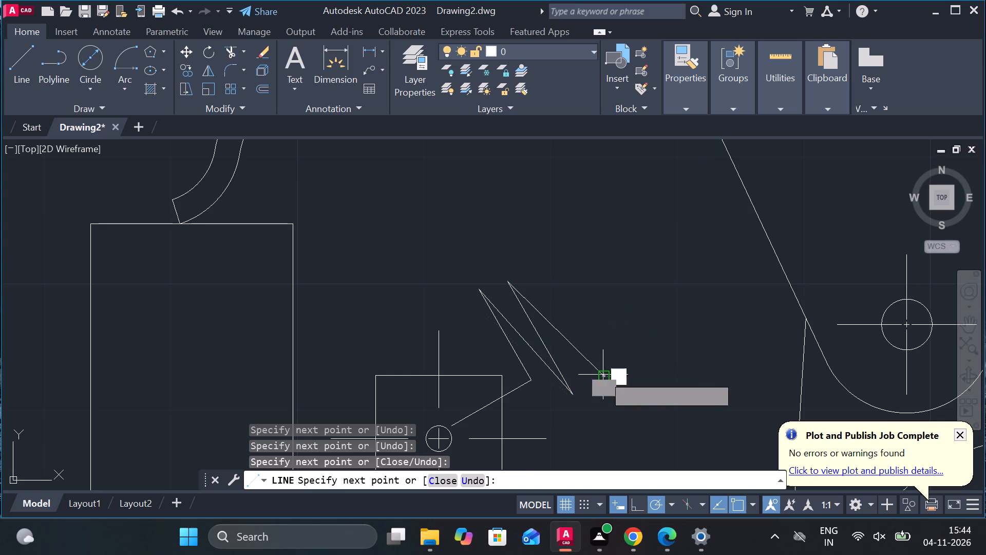
left_click(539, 260)
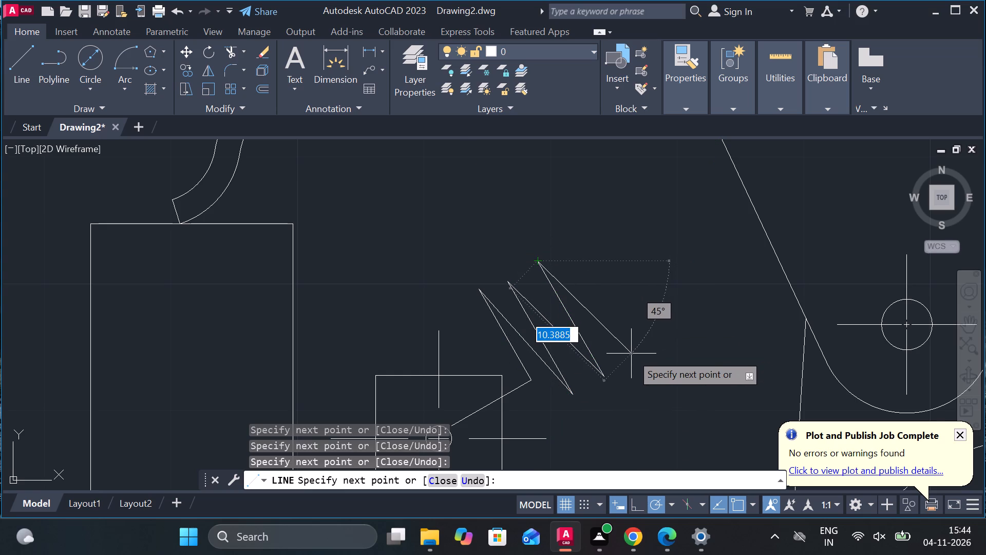
left_click(631, 356)
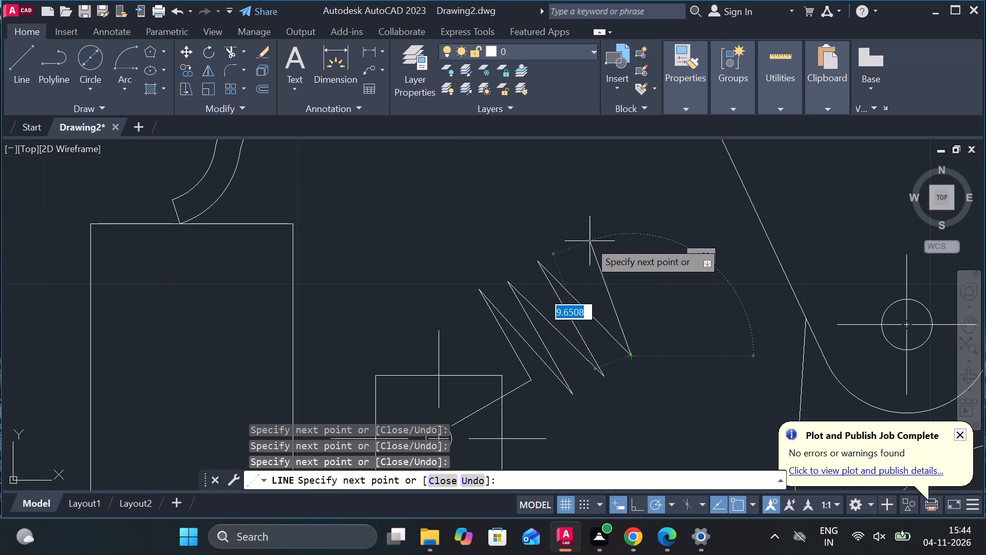
left_click(574, 243)
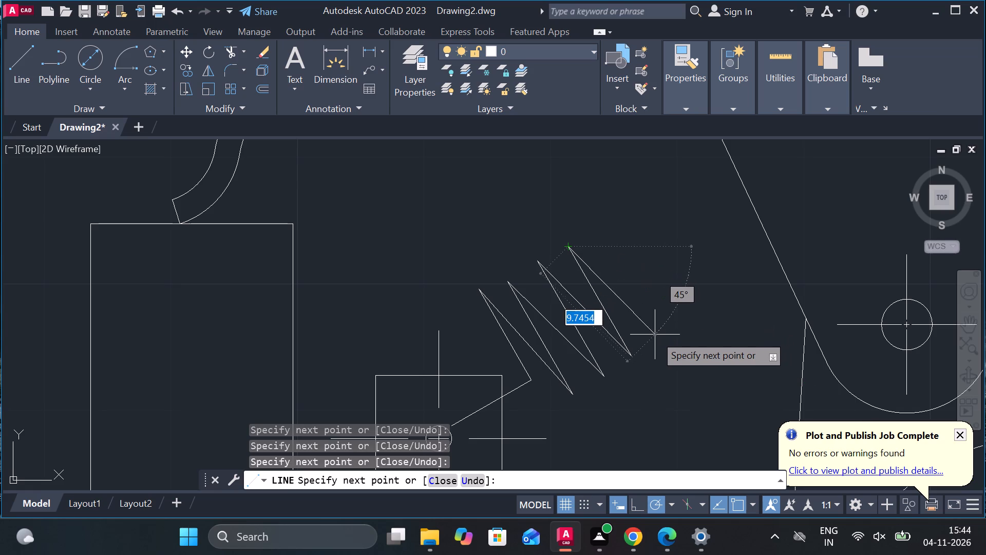
left_click(655, 335)
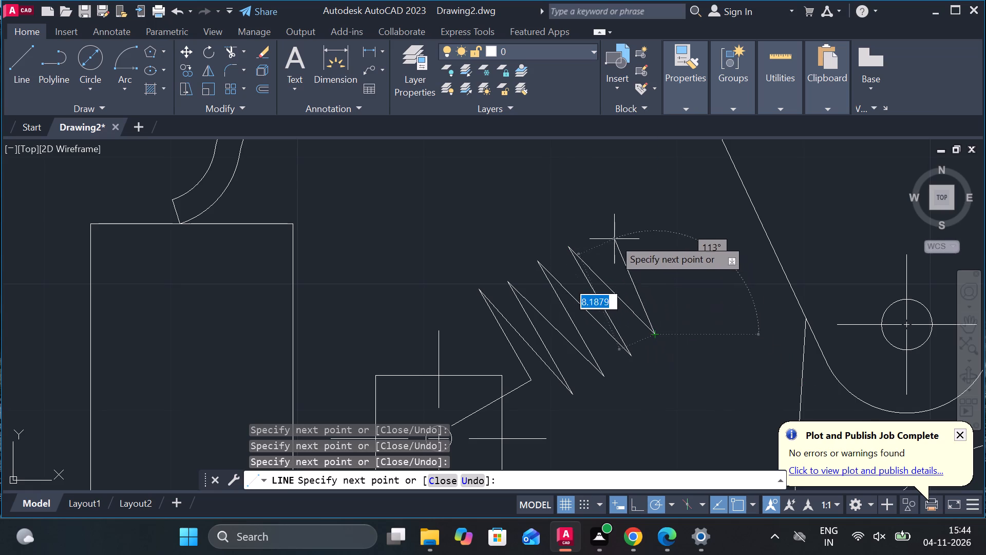
left_click(610, 236)
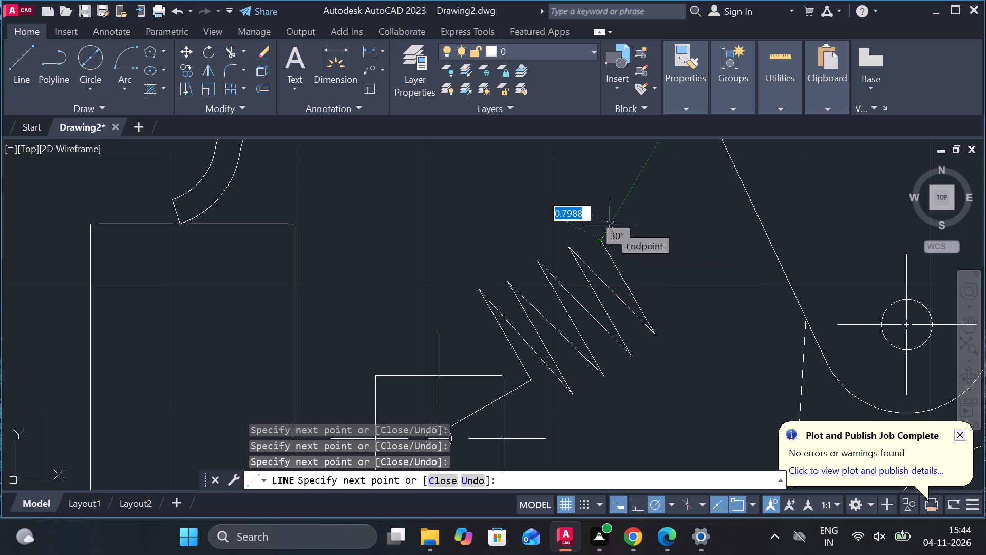
scroll(672, 313, "up", 1)
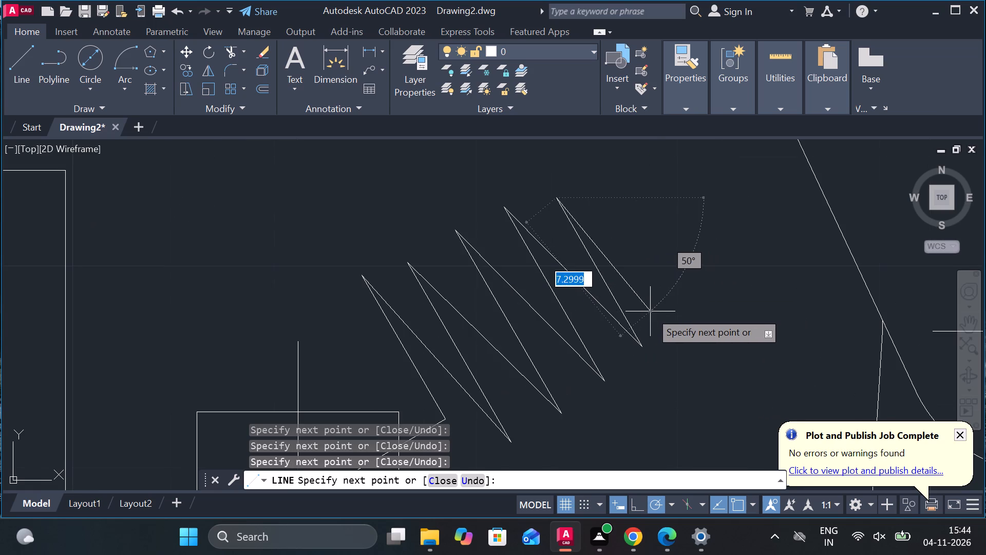
scroll(621, 256, "down", 2)
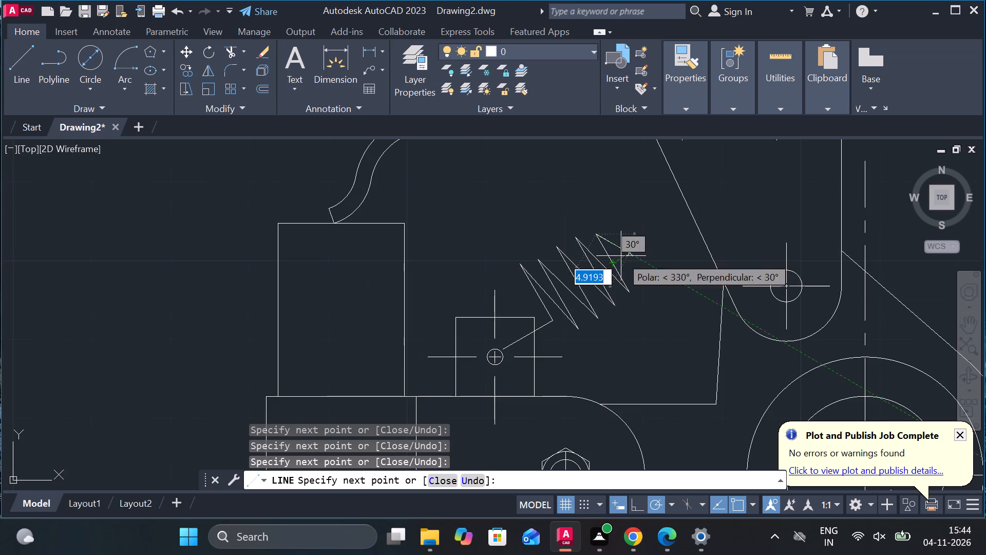
scroll(637, 242, "up", 1)
key("Escape")
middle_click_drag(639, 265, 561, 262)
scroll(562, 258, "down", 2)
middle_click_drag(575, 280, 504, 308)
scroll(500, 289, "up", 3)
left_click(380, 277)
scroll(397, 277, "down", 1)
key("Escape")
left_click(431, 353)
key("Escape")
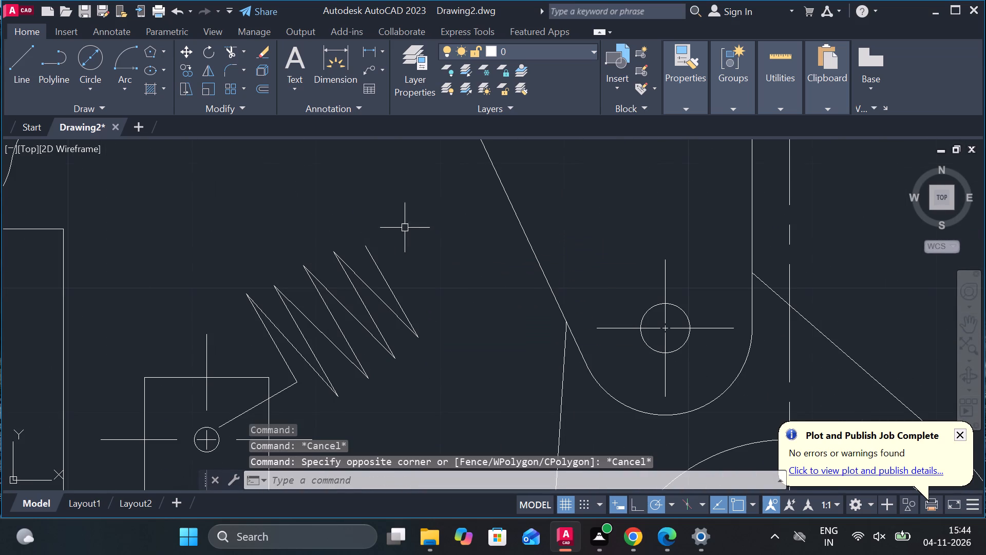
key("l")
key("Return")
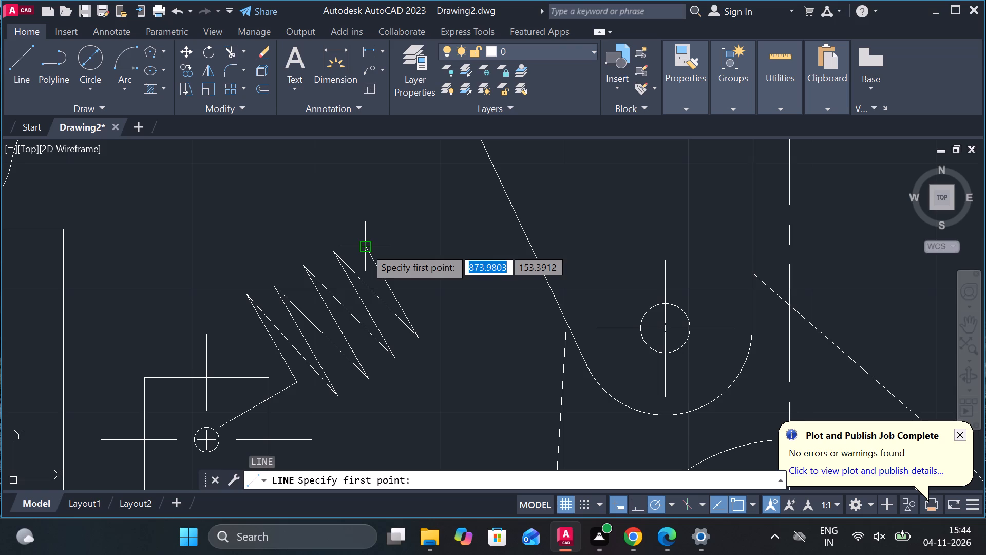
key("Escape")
Erase the last zigzag segment nearest the tapered arm.
left_click(388, 276)
type("e l")
Continue the zigzag from its open lower end with seven more segments, ending with a vertical one crossing the tapered arm's slanted edge.
key("Return")
left_click(416, 339)
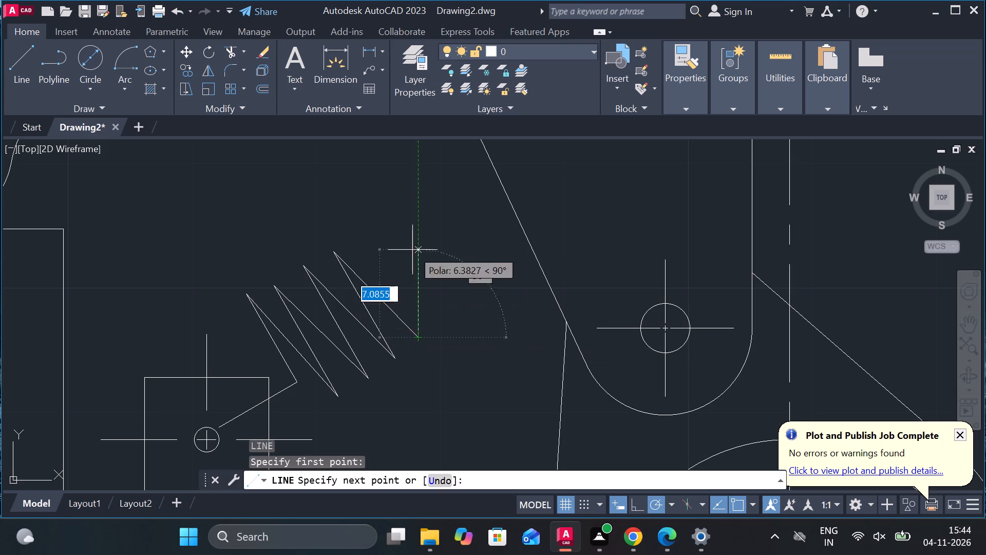
left_click(370, 233)
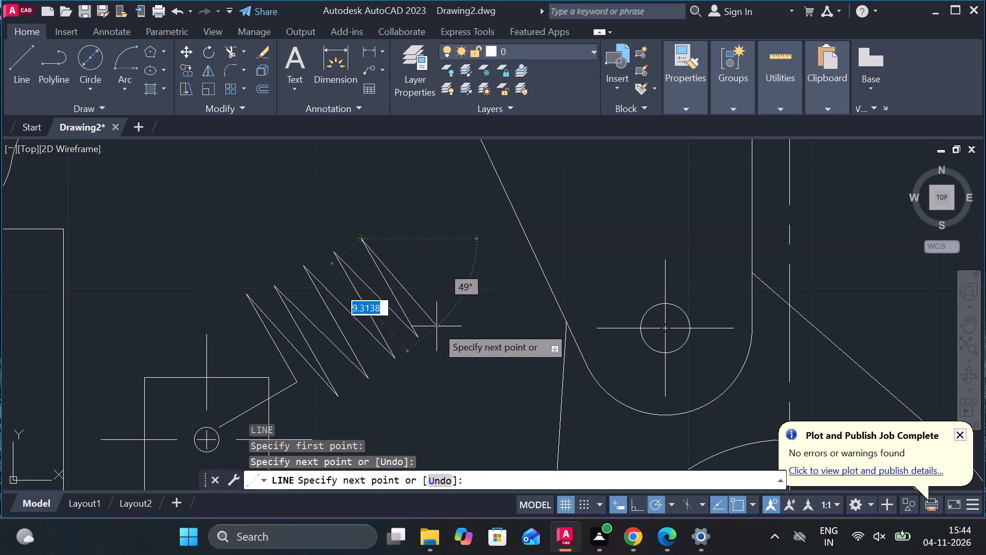
left_click(457, 323)
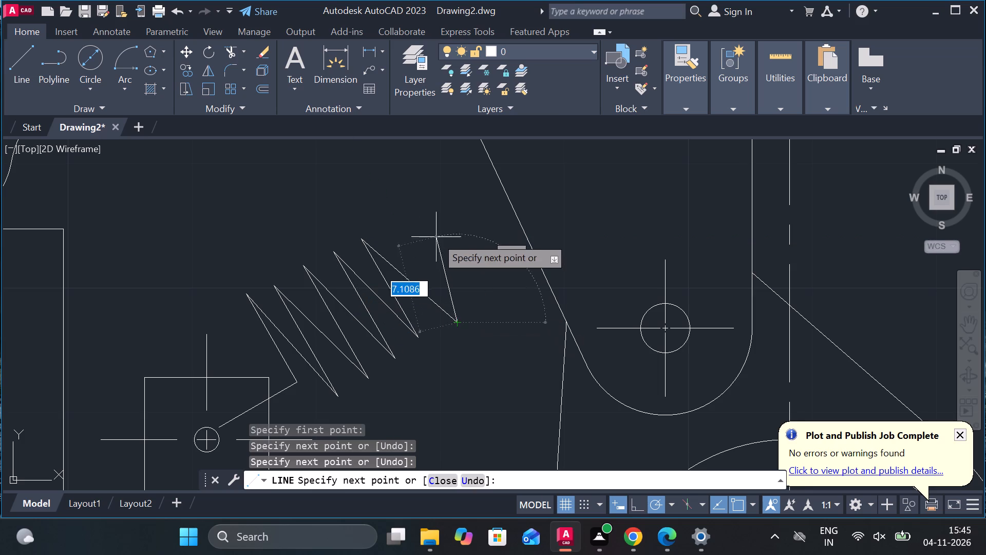
left_click(405, 219)
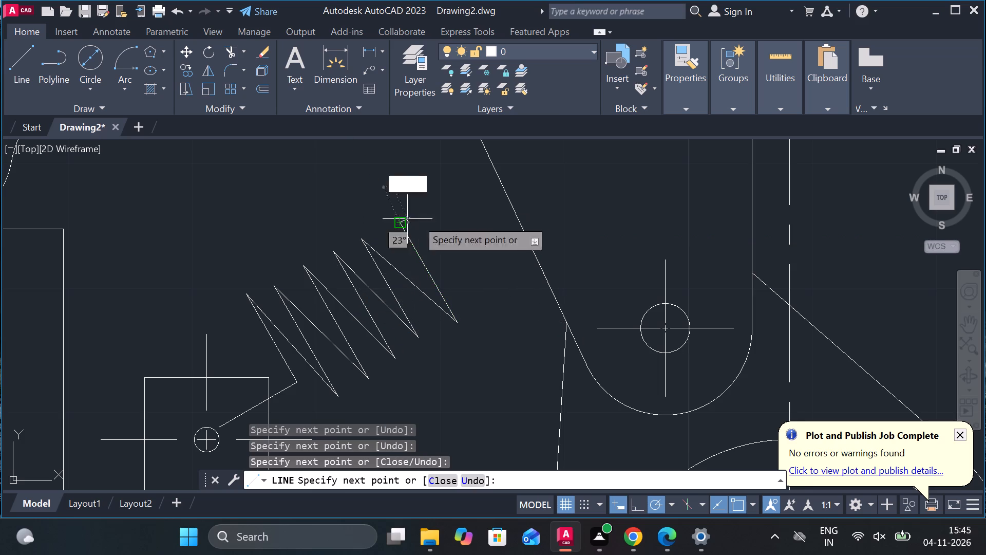
left_click(487, 302)
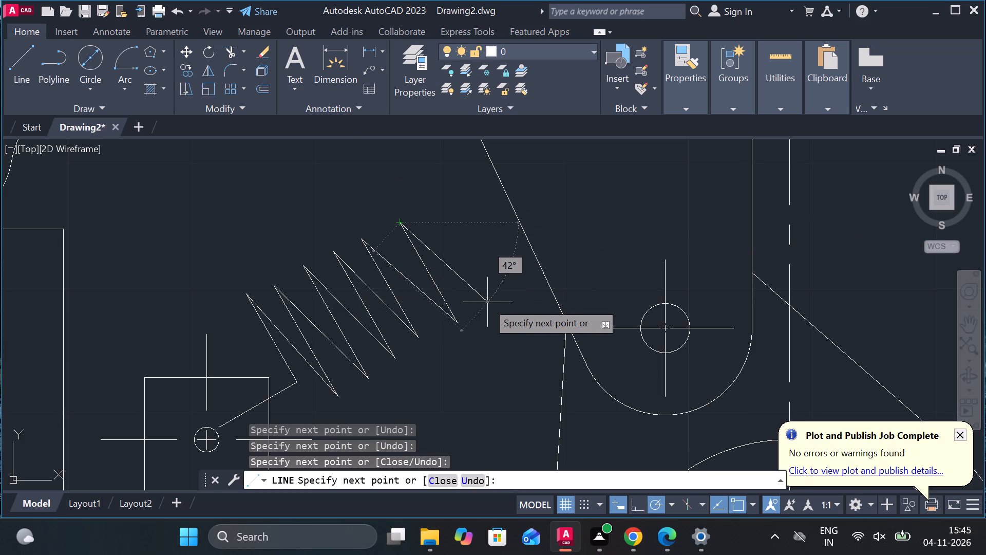
left_click(443, 206)
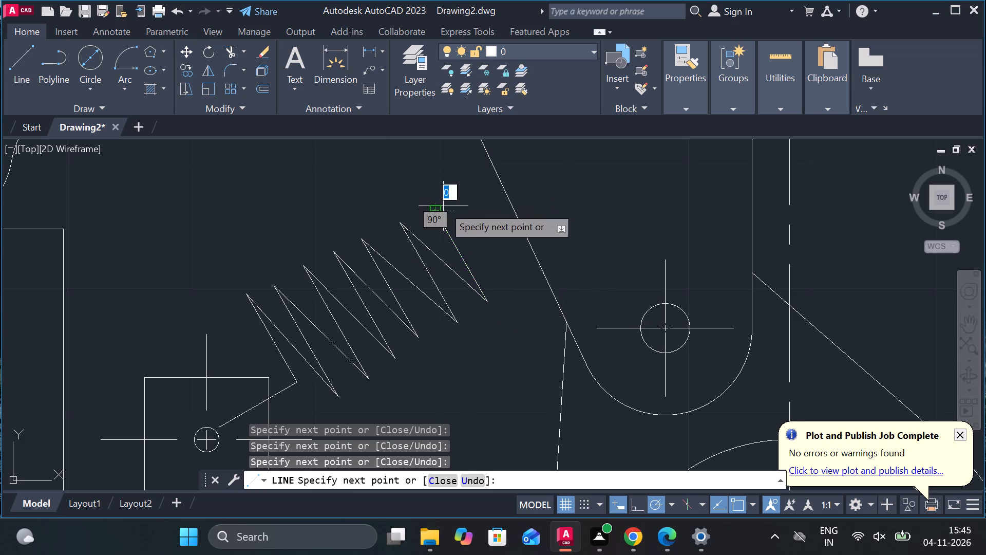
left_click(511, 280)
left_click(501, 187)
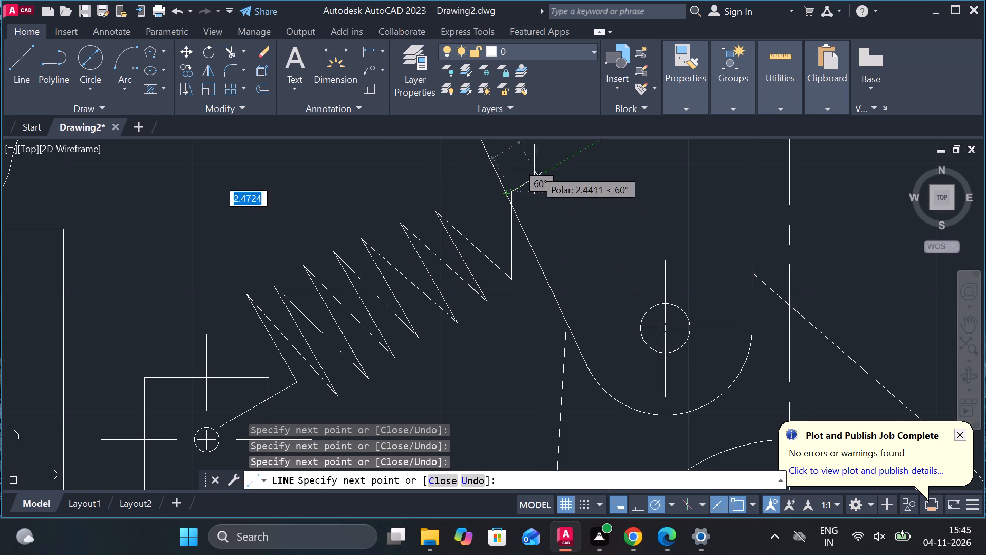
key("Escape")
Trim the part of the zigzag's last segment that extends past the slanted edge into the tapered arm.
scroll(589, 178, "down", 3)
scroll(592, 186, "up", 2)
type("tr")
key("space")
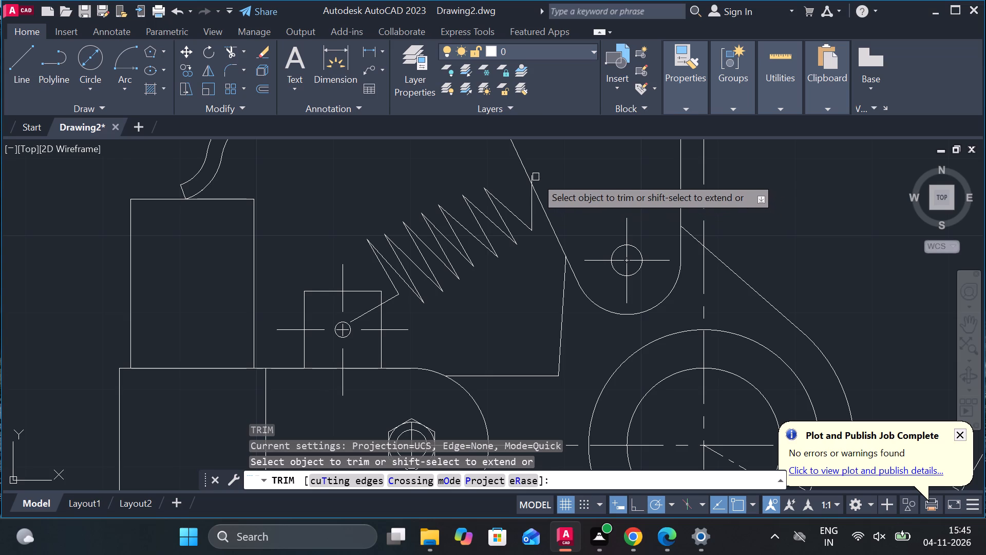
left_click(536, 177)
left_click(532, 177)
scroll(538, 175, "up", 4)
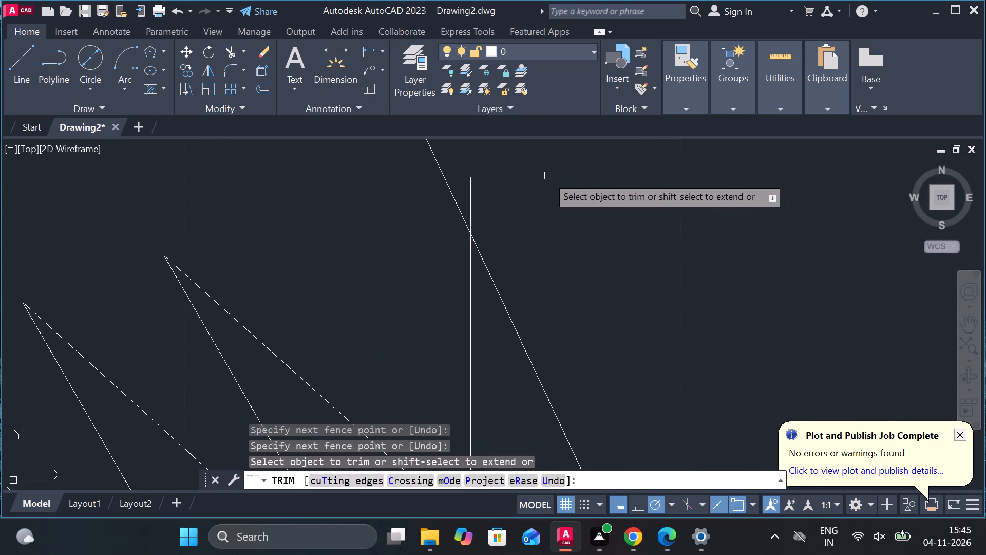
left_click(469, 186)
scroll(547, 189, "down", 7)
key("Escape")
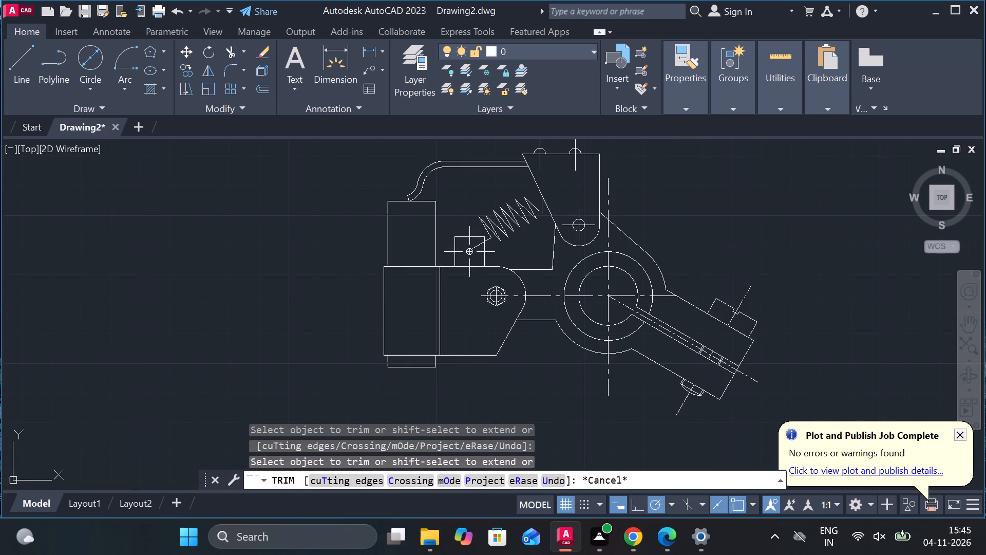
Add a multileader labelled 1 with text height 7, pointing into the lower rectangular block from its lower left.
scroll(704, 203, "down", 1)
middle_click_drag(727, 234, 589, 199)
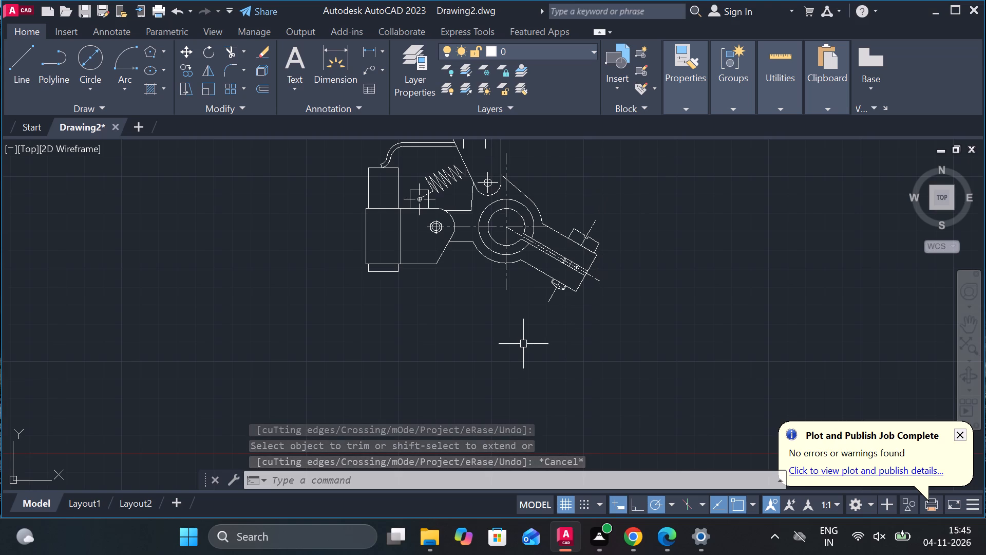
middle_click_drag(480, 273, 492, 308)
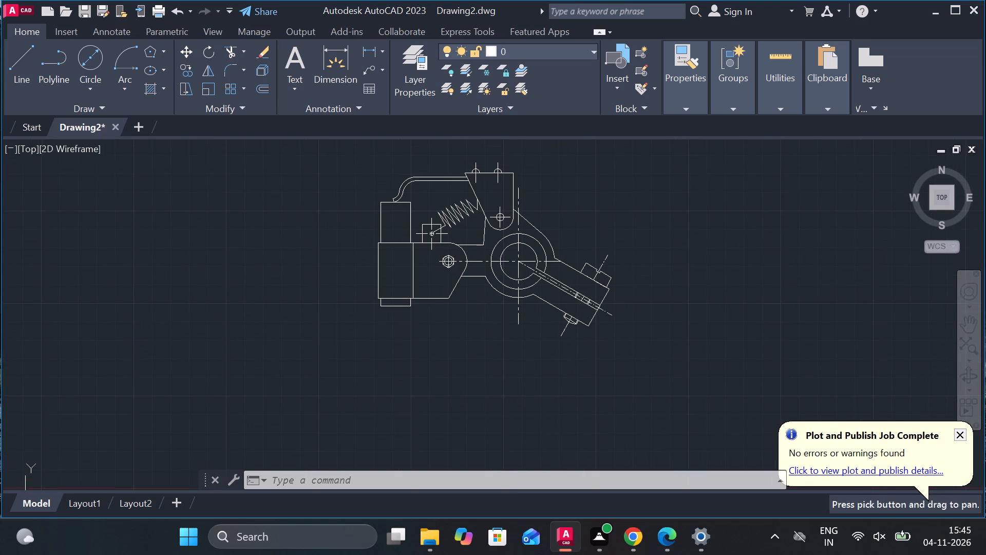
left_click(363, 73)
middle_click_drag(403, 175, 426, 240)
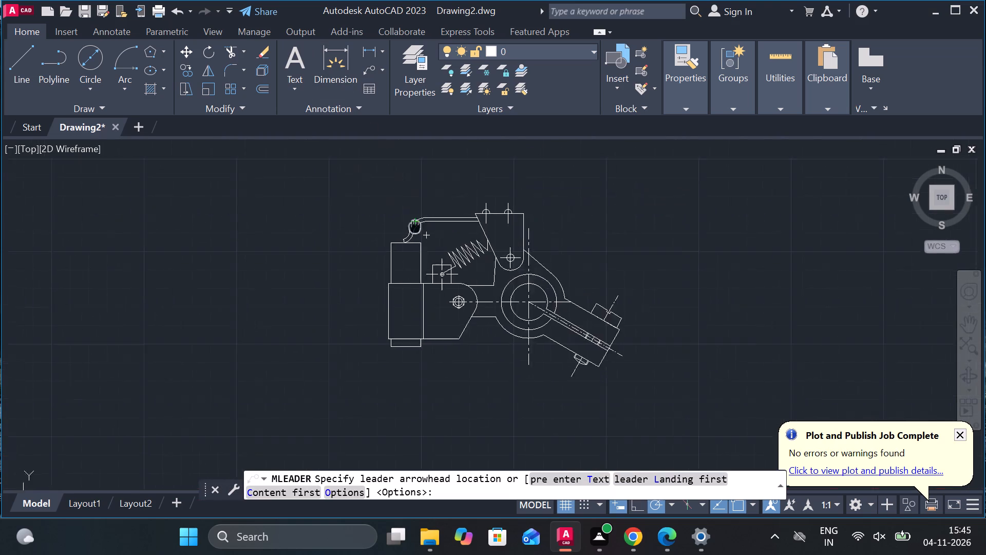
middle_click_drag(426, 240, 432, 244)
scroll(456, 335, "up", 2)
middle_click_drag(456, 335, 485, 332)
middle_click_drag(505, 327, 755, 164)
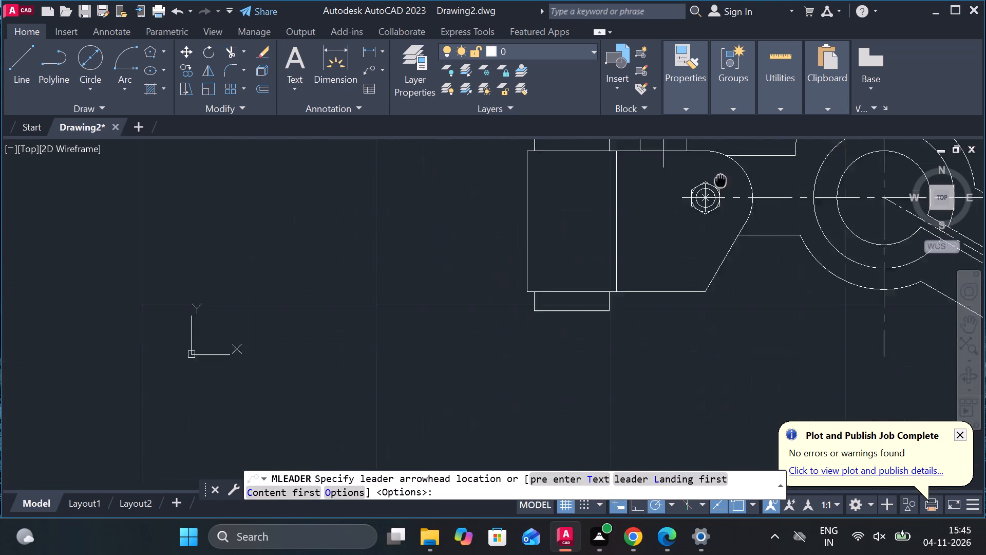
left_click(617, 213)
left_click(556, 275)
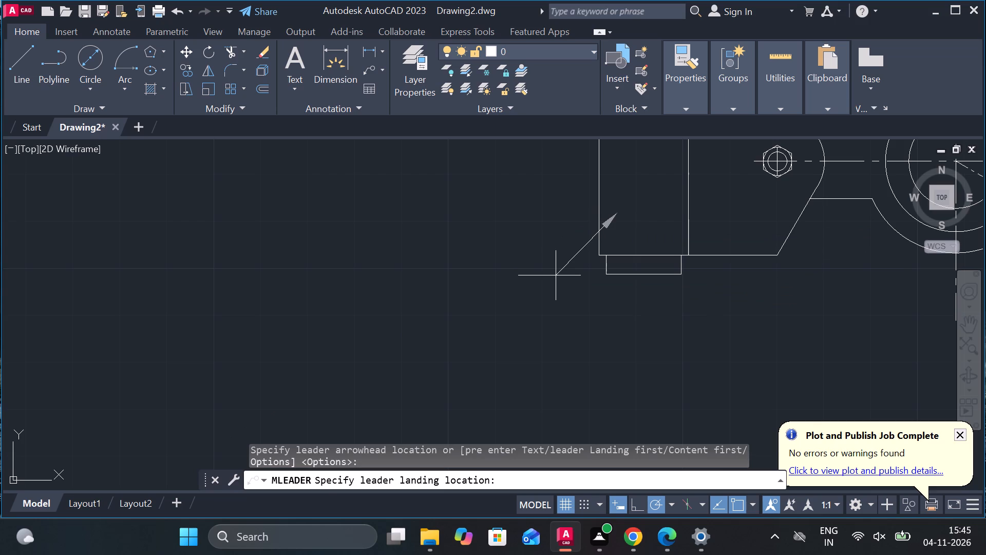
left_click(140, 76)
key("7")
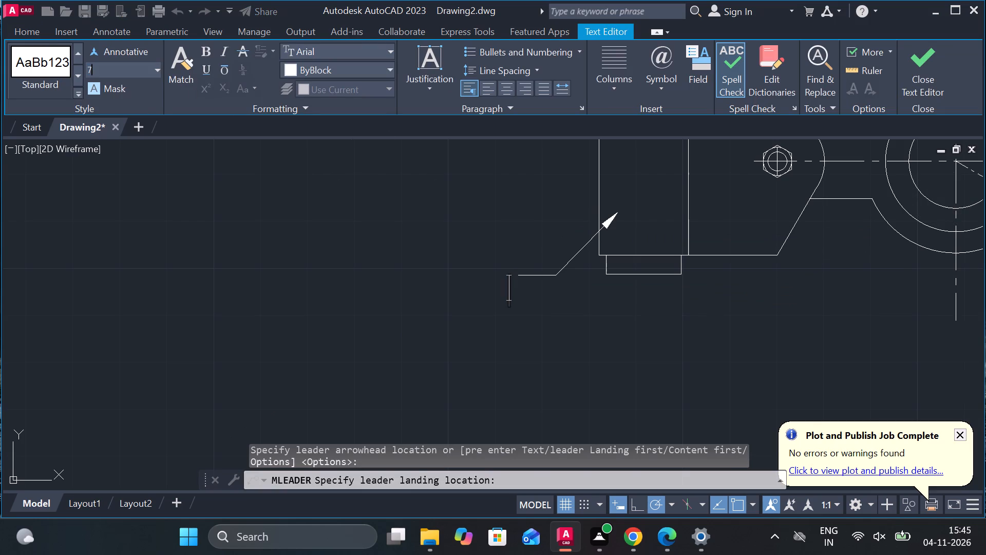
key("Return")
key("1")
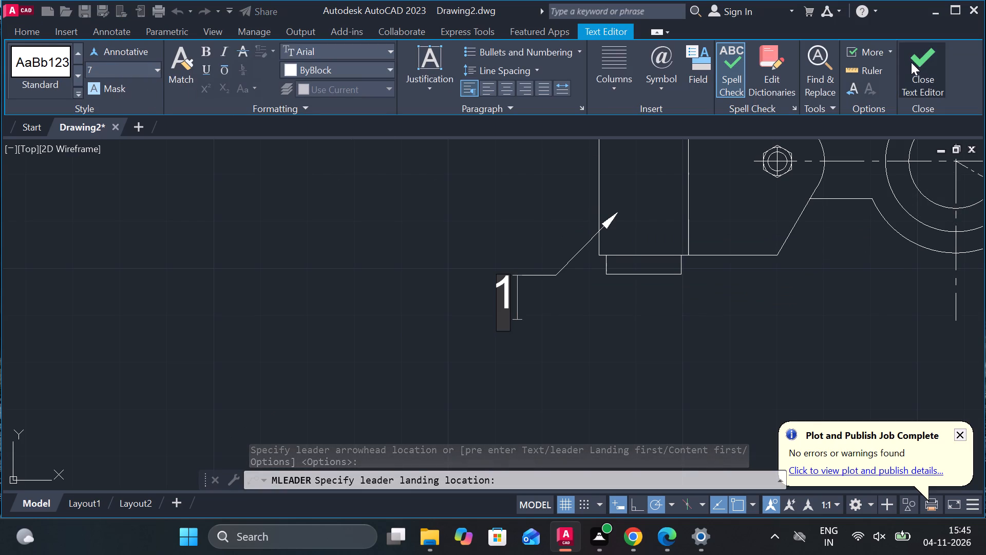
left_click(912, 63)
Add a multileader labelled 2 with text height 7, pointing to the small square block's top-left corner from its upper left.
middle_click_drag(586, 239, 568, 278)
left_click(370, 69)
middle_click_drag(485, 190, 380, 317)
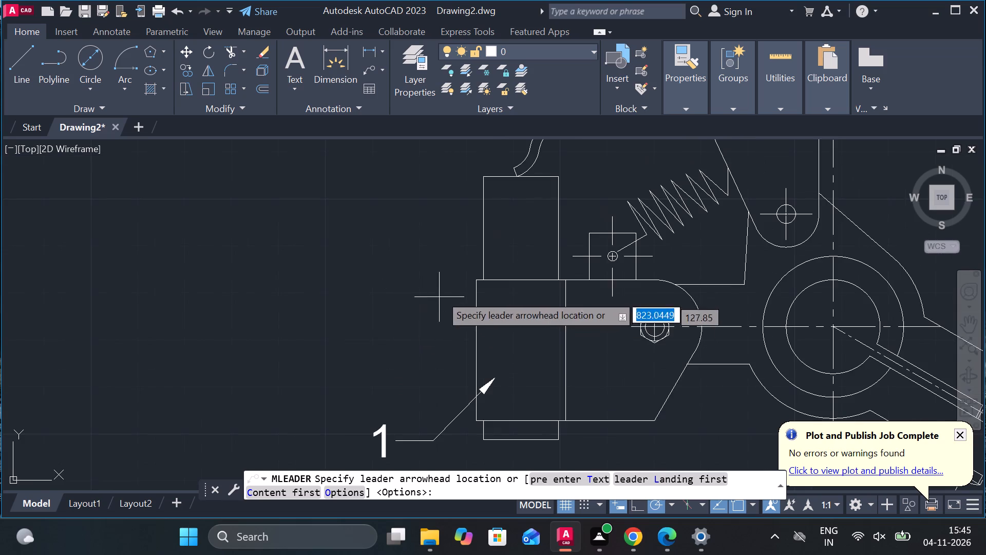
middle_click_drag(440, 271, 405, 343)
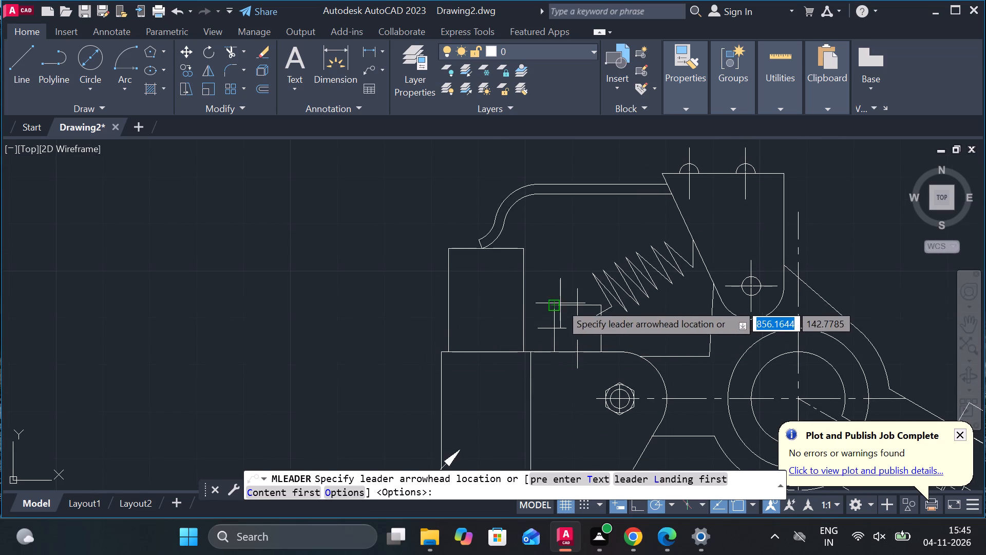
left_click(560, 303)
left_click(457, 182)
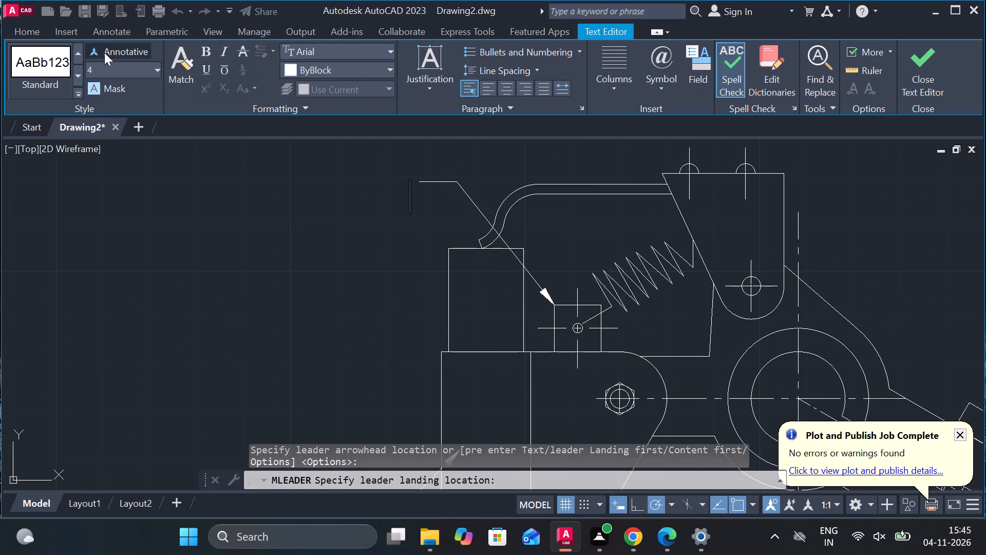
left_click(109, 69)
type("7 2")
key("2")
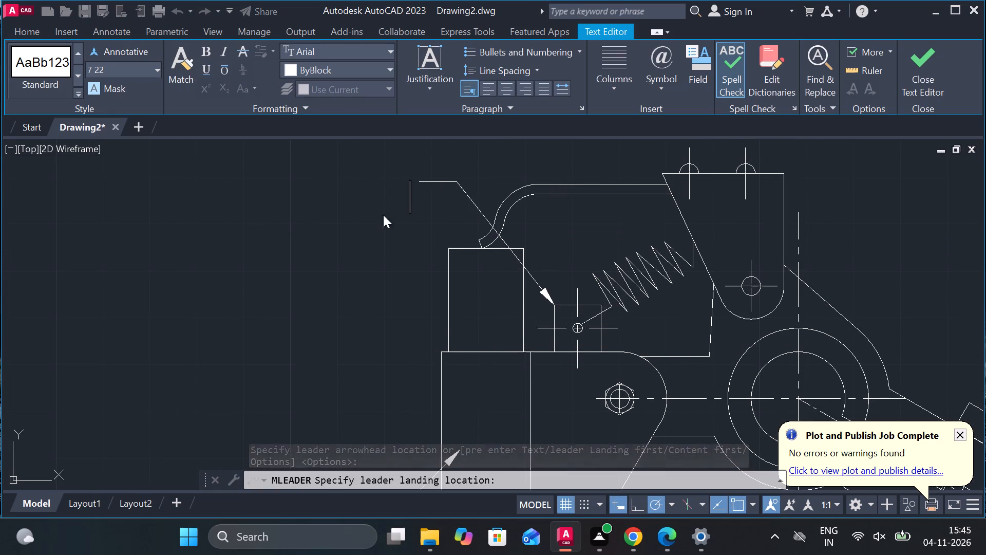
key("BackSpace")
key("BackSpace")
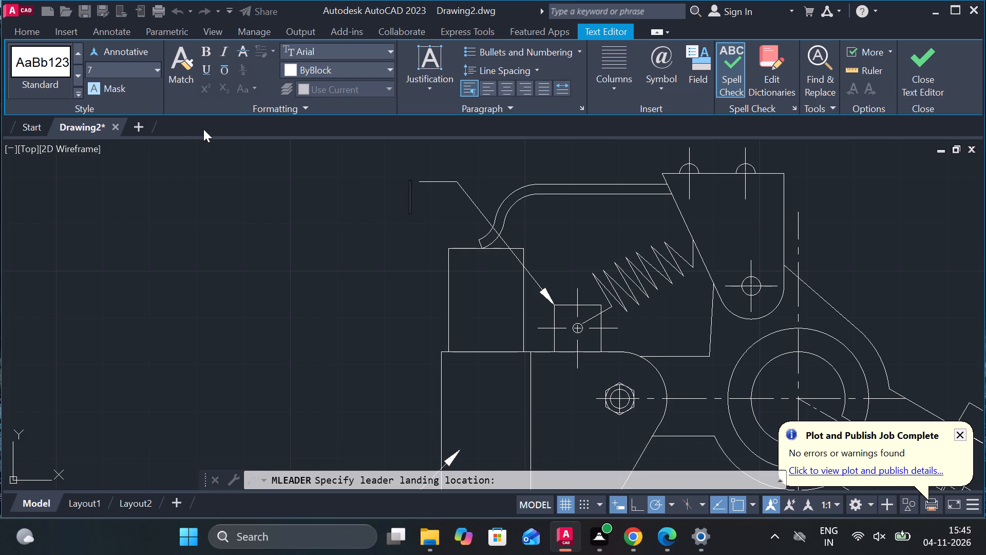
key("Return")
key("2")
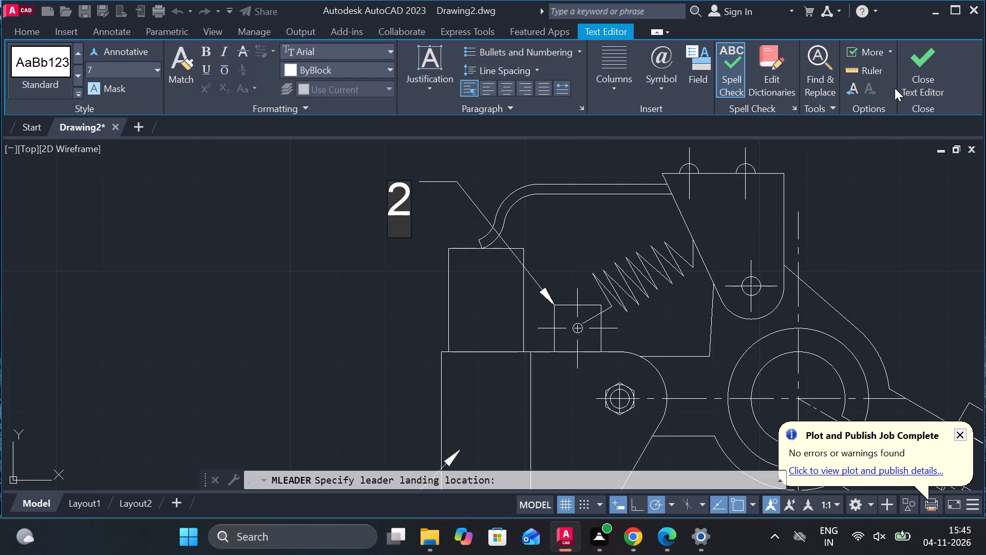
left_click(930, 69)
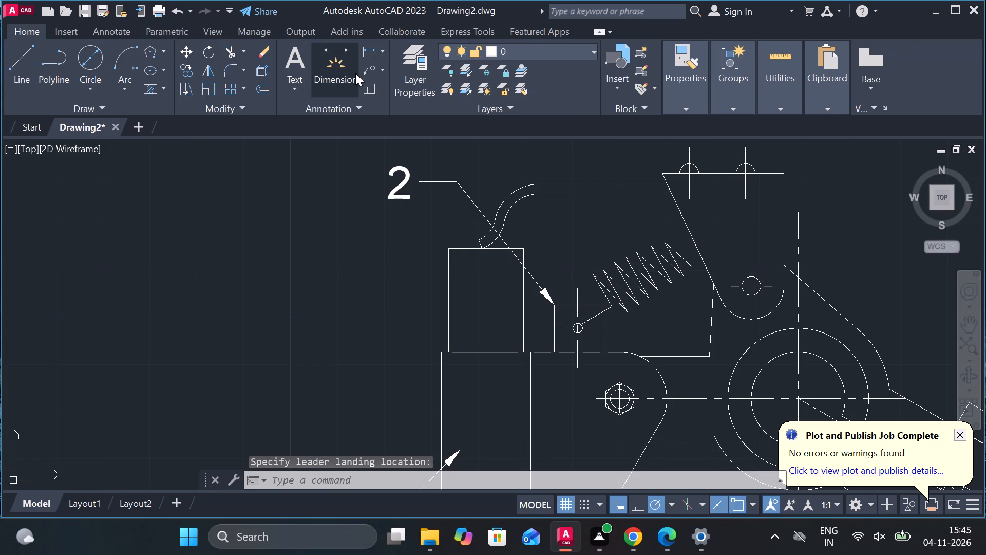
Add a multileader labelled 3 with text height 7, pointing to the zigzag spring from its upper left.
left_click(364, 71)
middle_click_drag(357, 209, 290, 268)
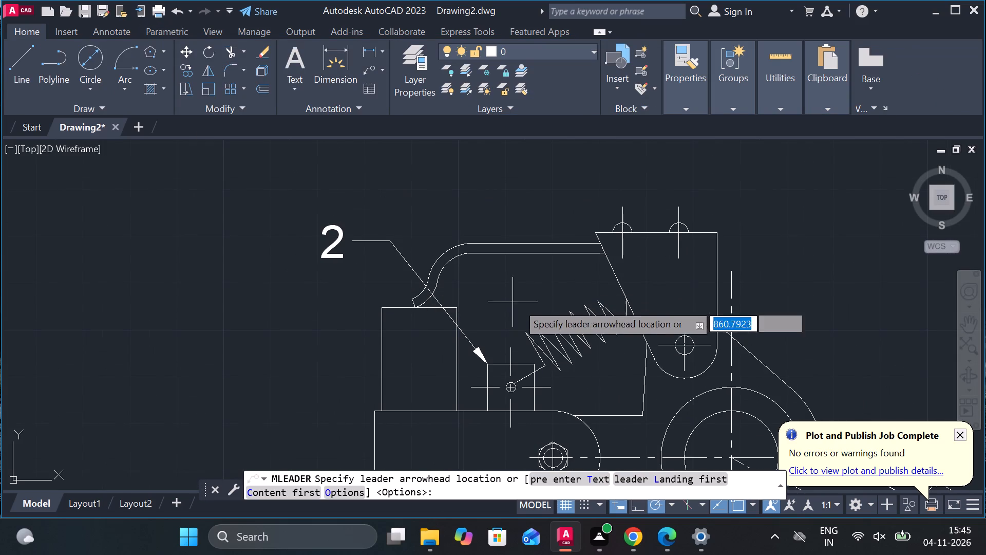
left_click(545, 312)
left_click(473, 202)
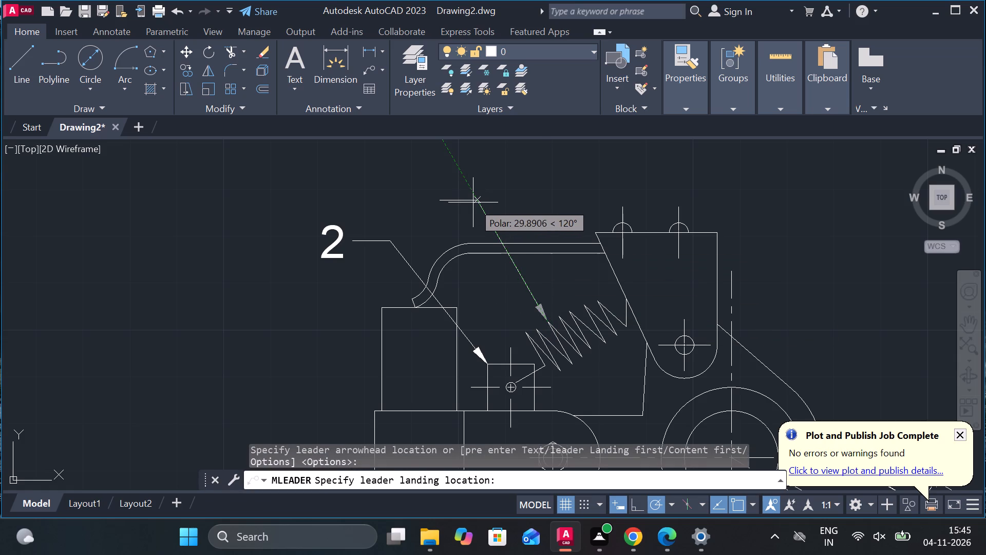
left_click(110, 65)
type("7 3")
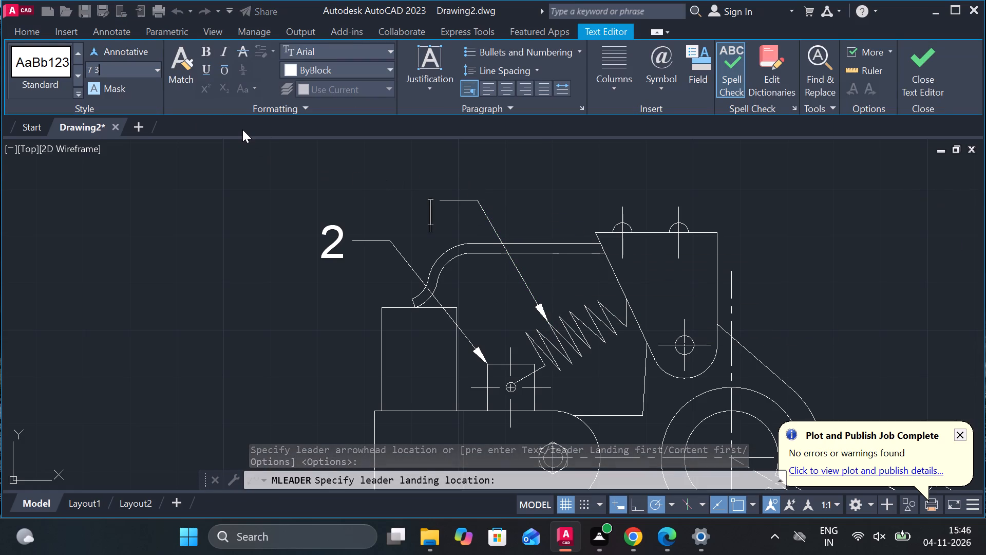
key("BackSpace")
key("BackSpace")
key("Return")
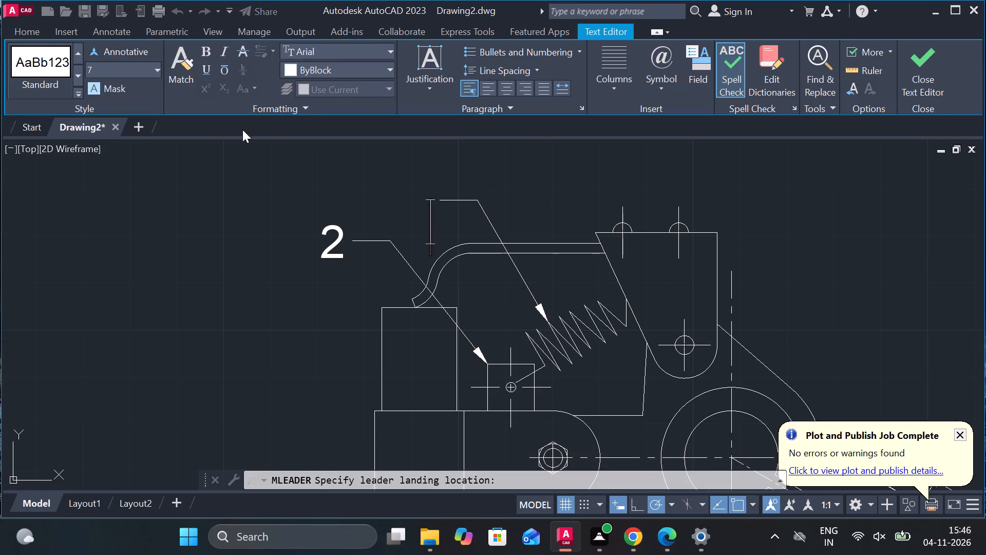
key("3")
left_click(916, 91)
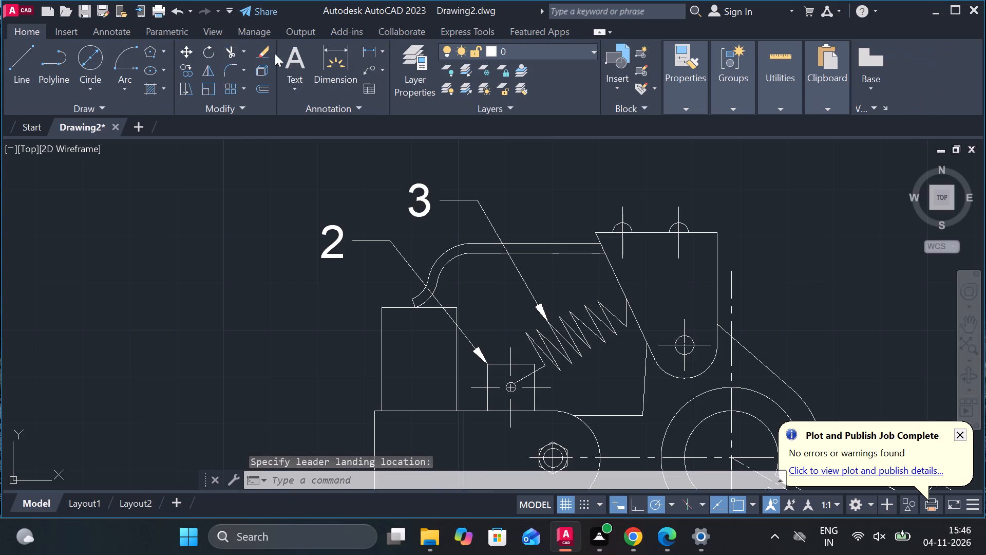
Add a multileader labelled 4 with text height 7, pointing straight down onto the curved strip's upper horizontal edge.
left_click(369, 69)
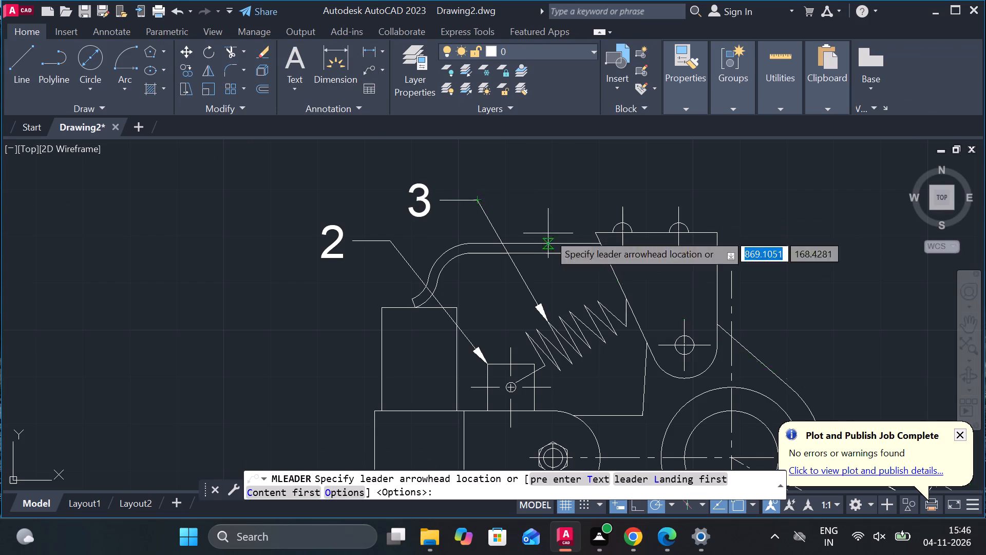
left_click(553, 236)
left_click(553, 195)
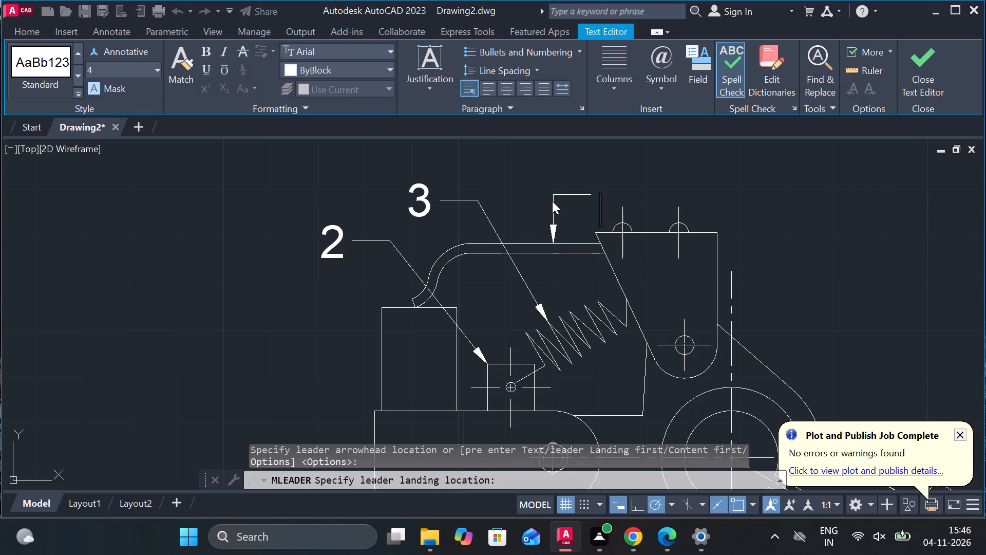
left_click(138, 66)
type("7")
key("space")
key("BackSpace")
key("Return")
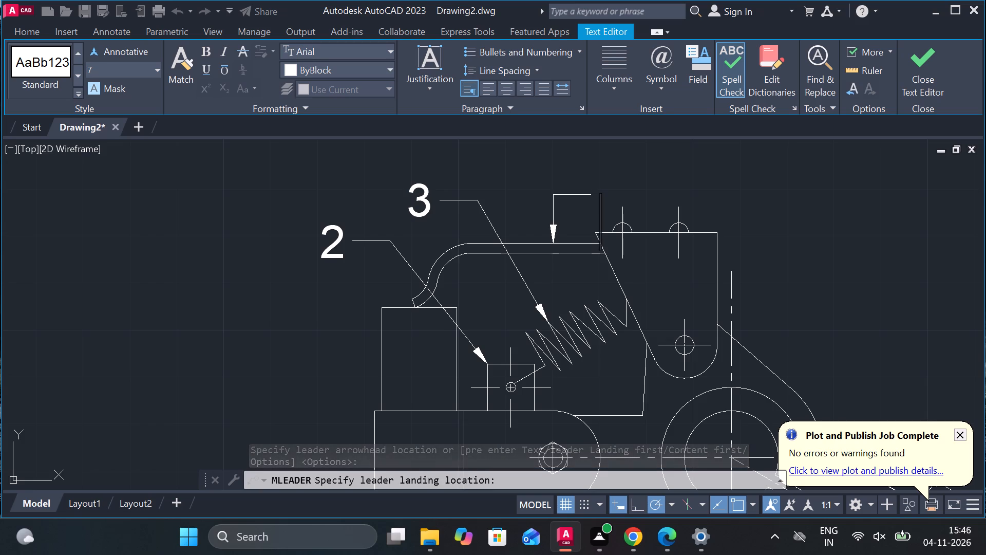
key("4")
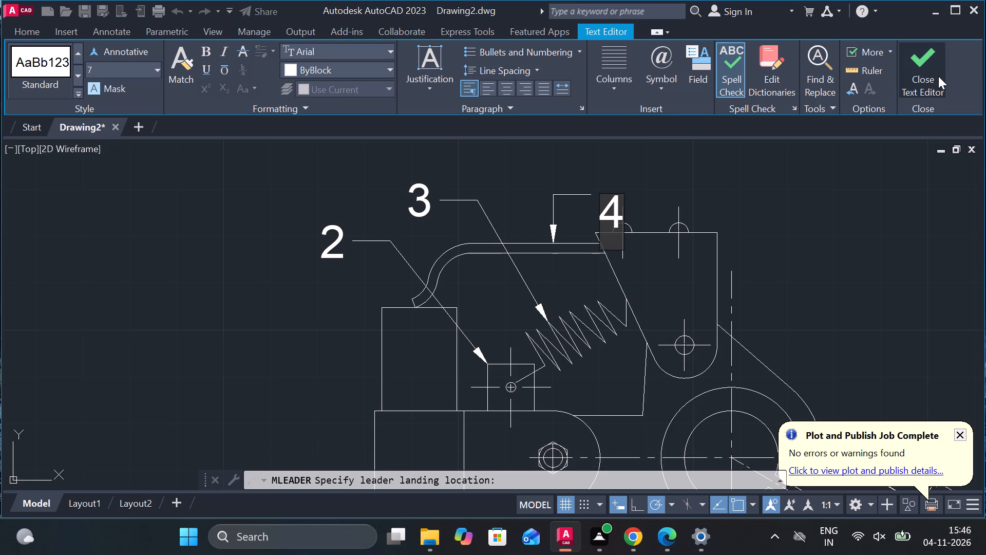
left_click(938, 76)
Add a multileader labelled 5 with text height 7, pointing into the tapered arm from its upper right.
middle_click_drag(661, 204, 373, 238)
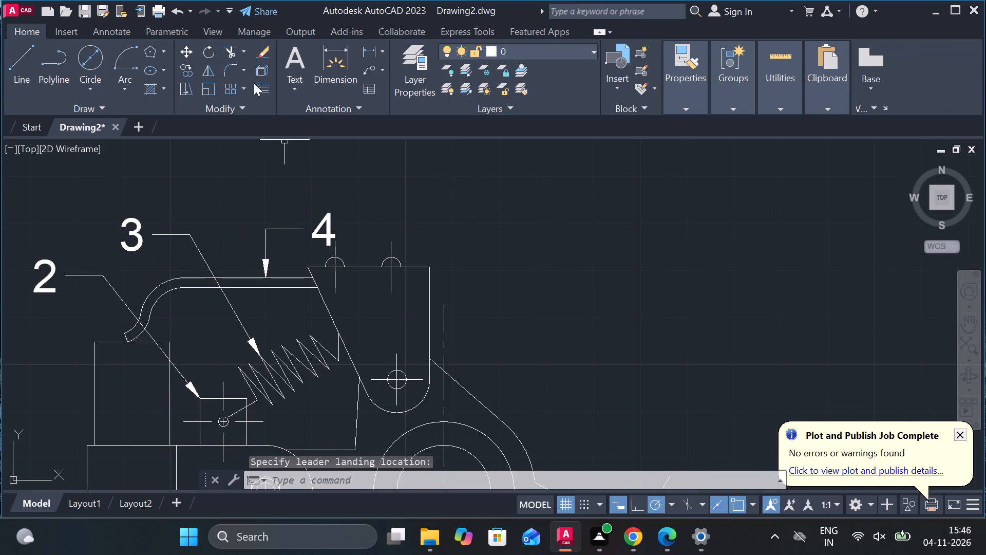
left_click(367, 65)
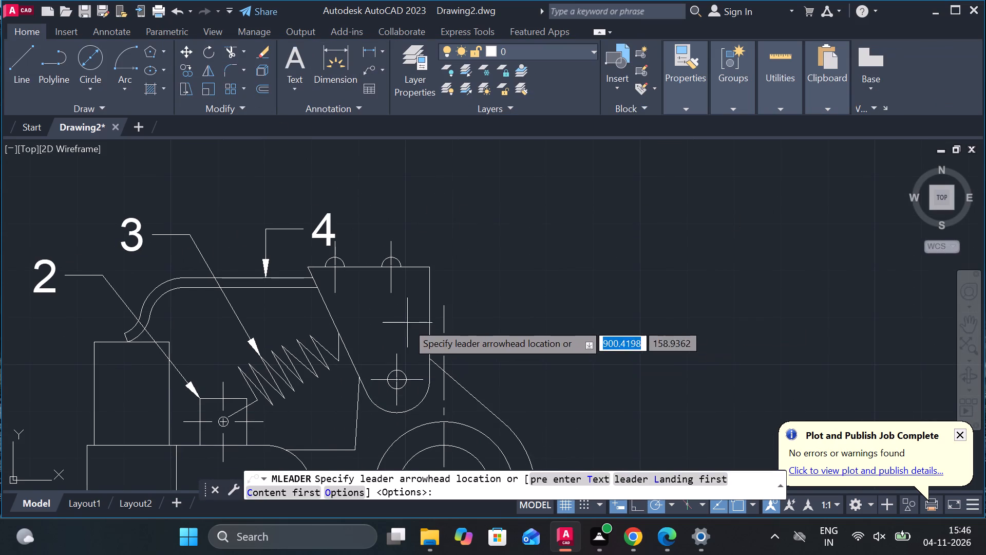
left_click(404, 319)
left_click(468, 268)
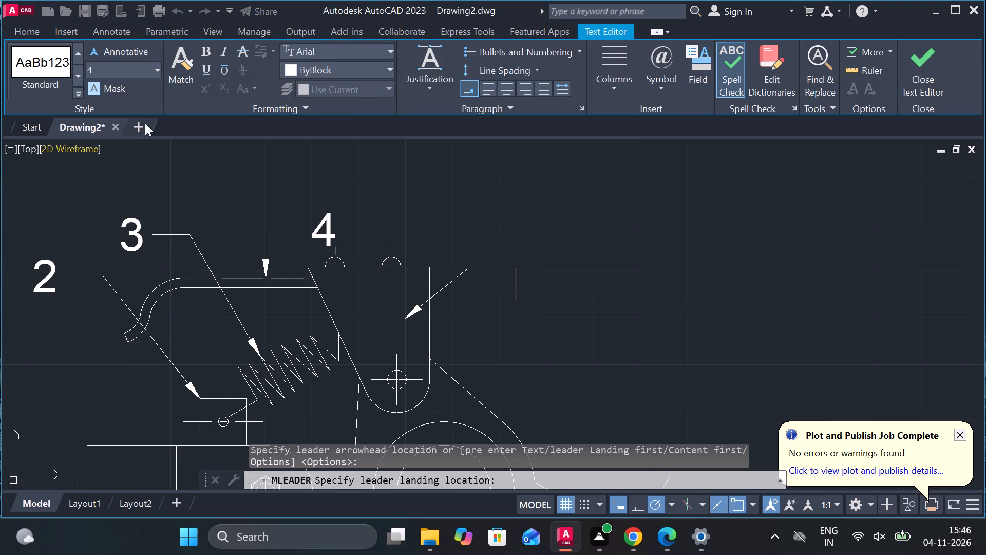
left_click(117, 66)
key("7")
key("Return")
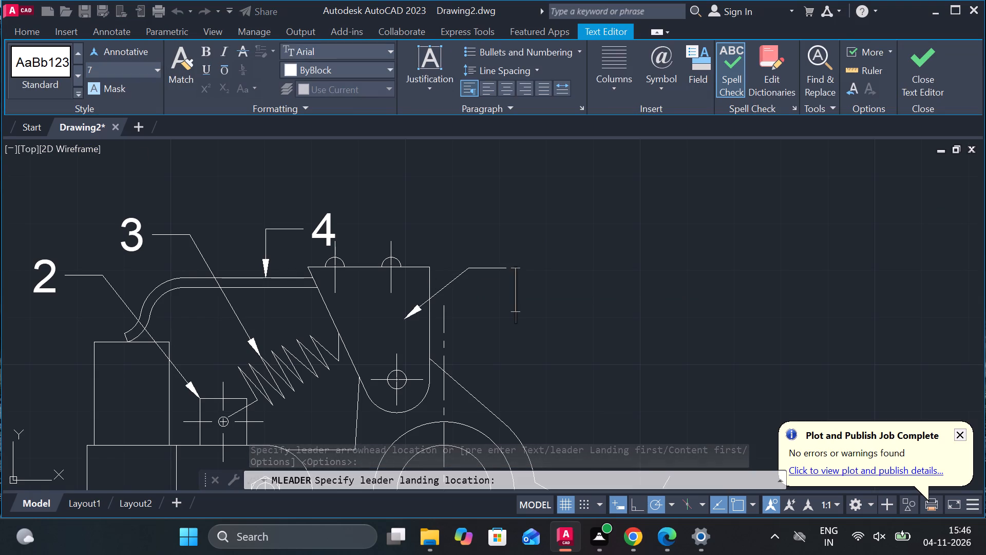
key("5")
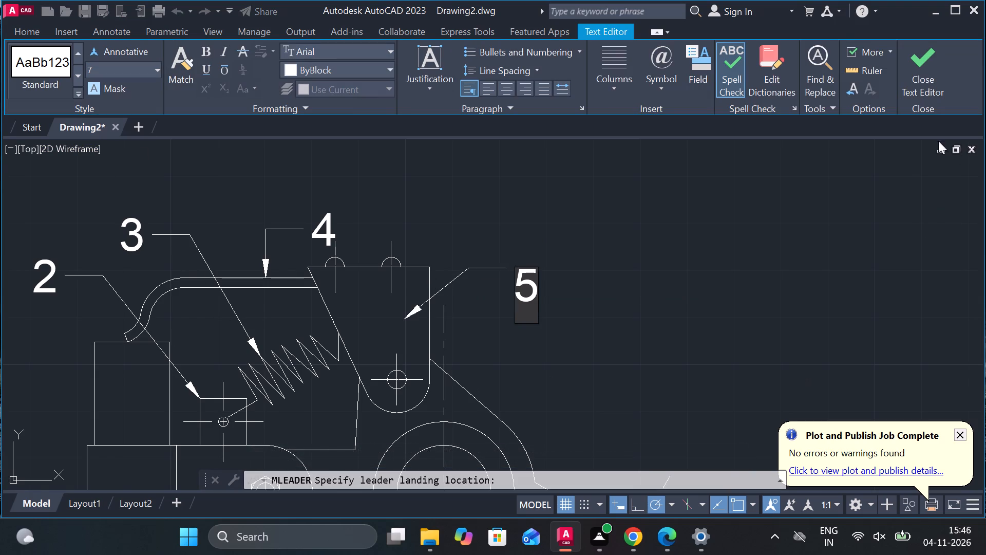
left_click(942, 89)
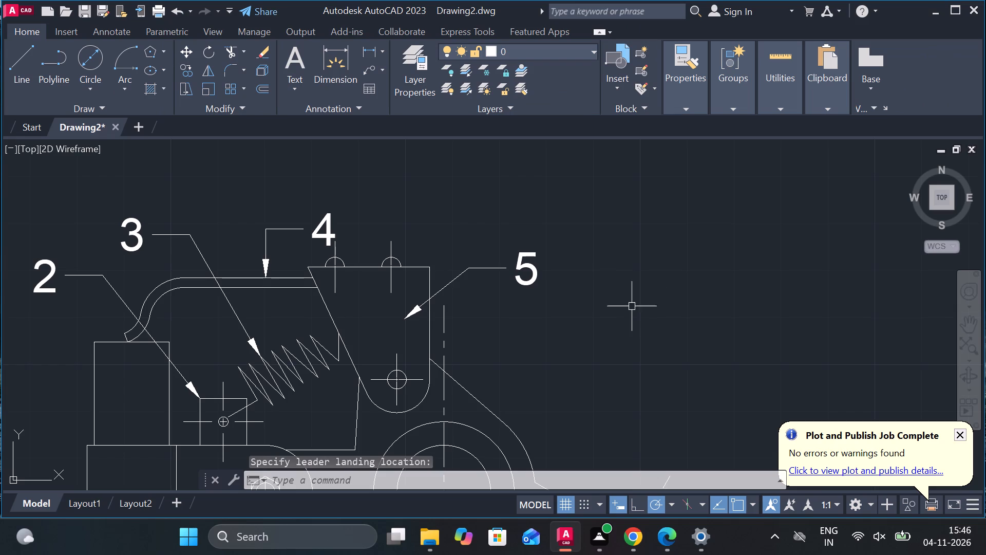
Add a multileader labelled 7 with text height 7, pointing to the outer corner of the block on the inclined arm's upper edge.
middle_click_drag(563, 377, 584, 285)
middle_click_drag(590, 289, 560, 290)
middle_click_drag(541, 294, 529, 297)
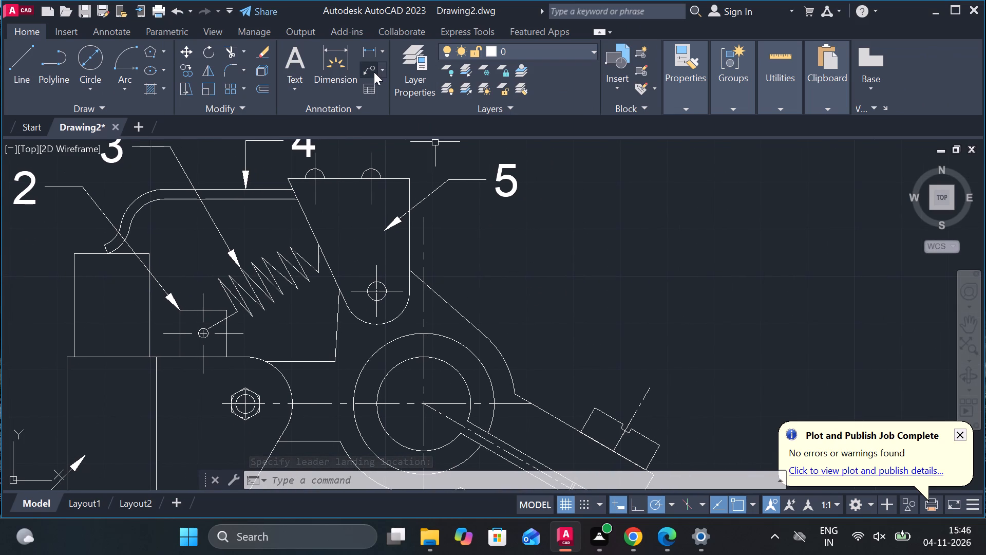
left_click(369, 69)
middle_click_drag(527, 254, 397, 170)
left_click(523, 360)
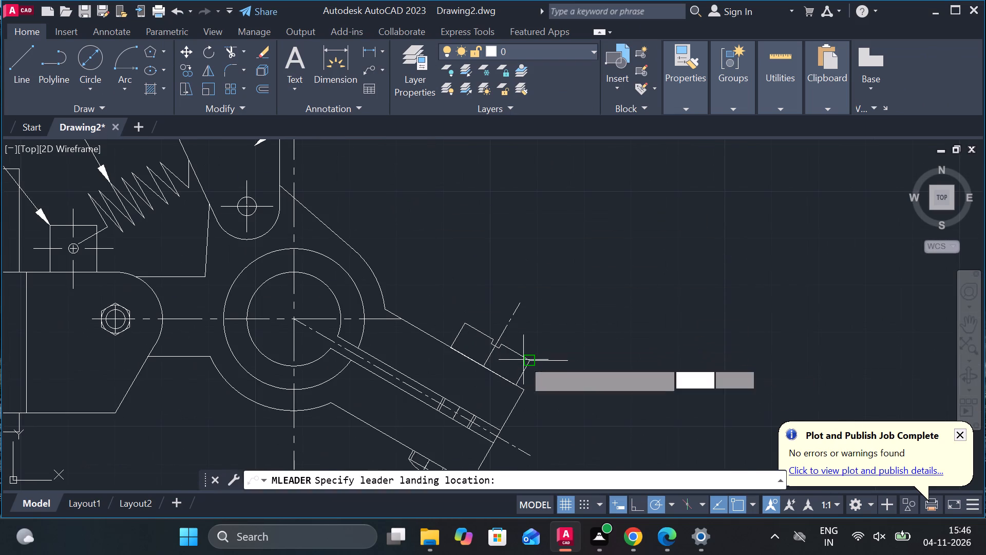
left_click(562, 305)
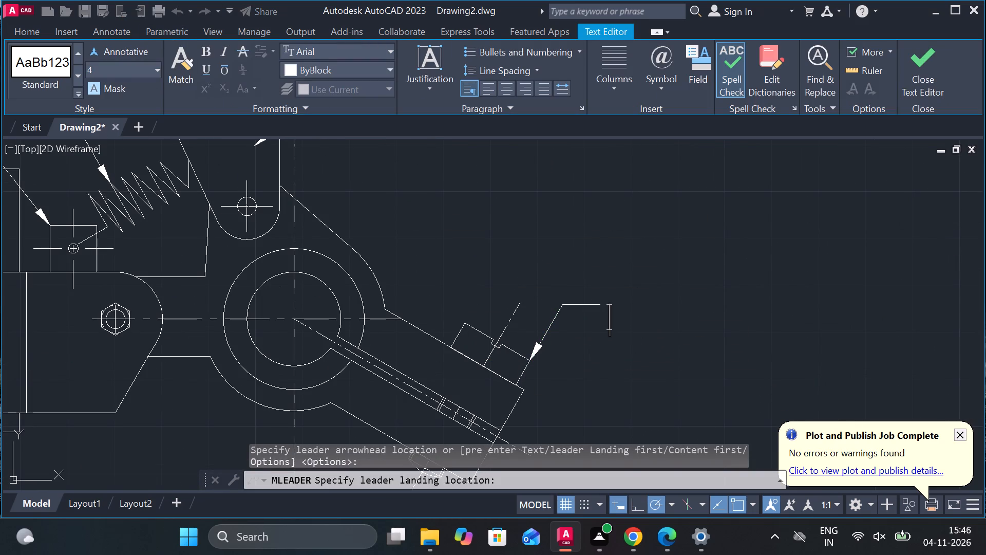
left_click(147, 75)
key("7")
key("Return")
key("7")
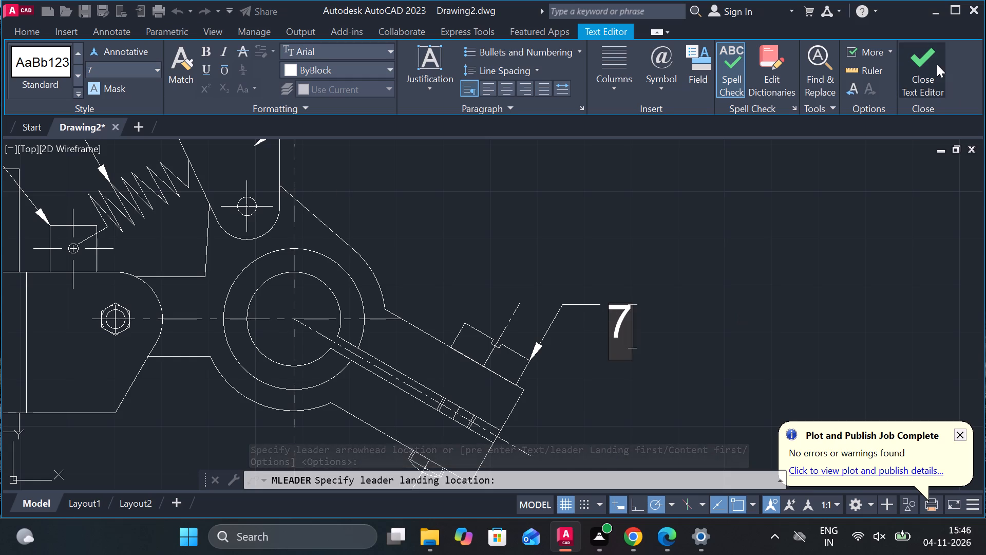
left_click(937, 64)
Add a multileader labelled 8 with text height 7, pointing to the hexagonal nut on the pivot body from its lower right.
middle_click_drag(470, 217, 566, 213)
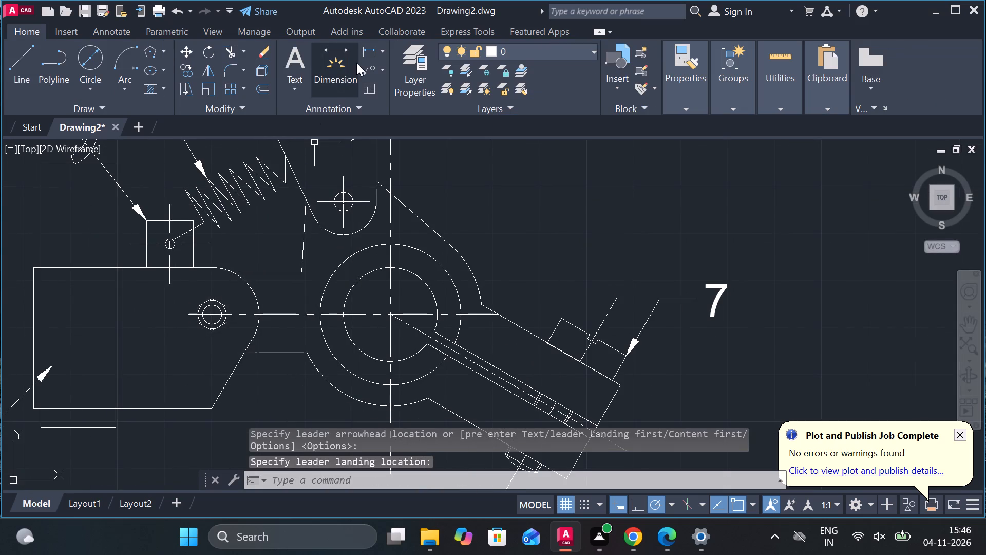
left_click(363, 69)
middle_click_drag(393, 277, 552, 216)
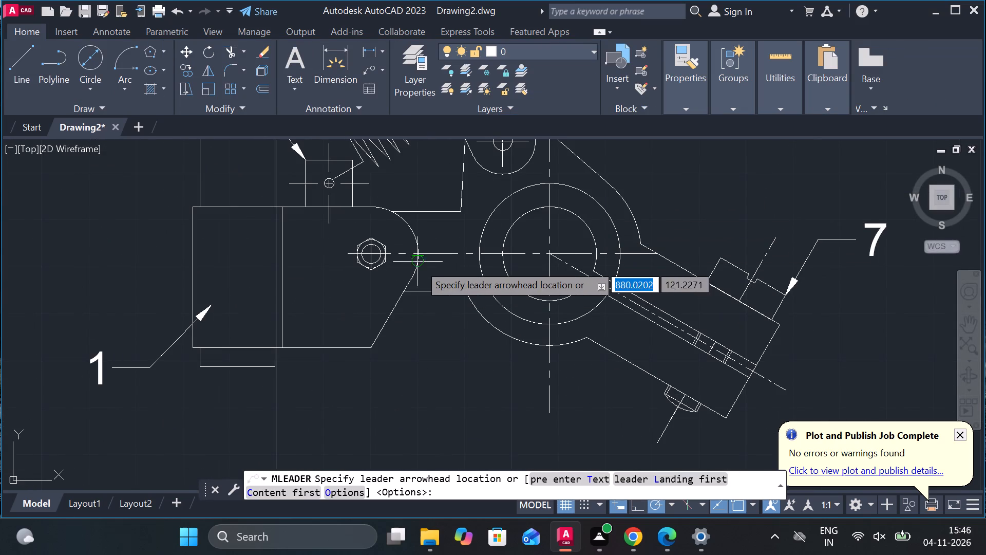
left_click(394, 264)
left_click(424, 352)
middle_click_drag(430, 357, 431, 359)
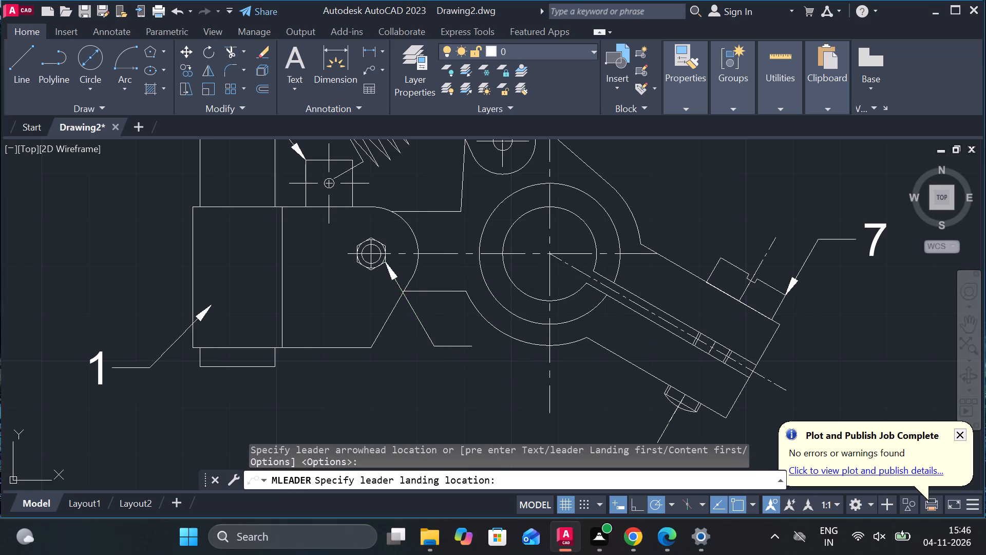
middle_click_drag(431, 359, 452, 336)
left_click(101, 68)
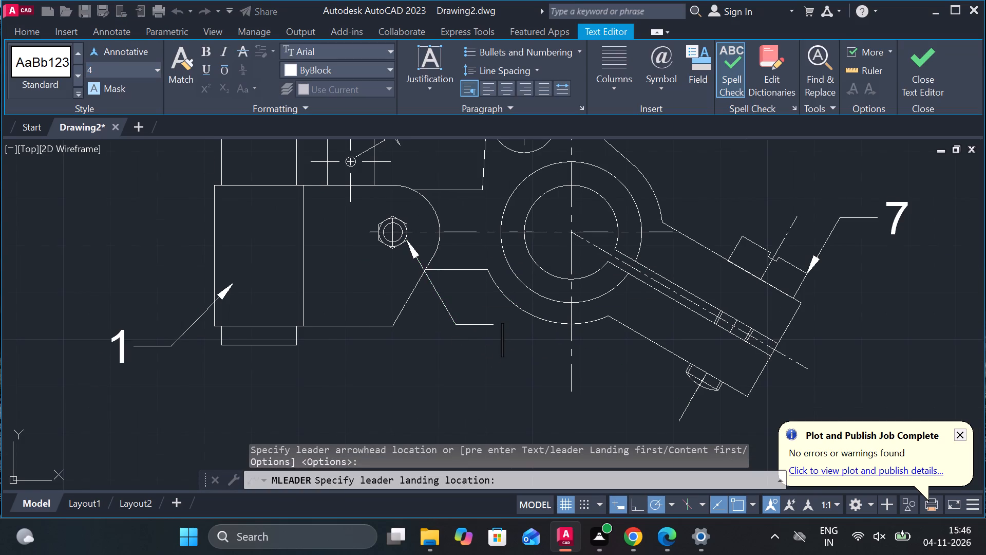
key("7")
key("Return")
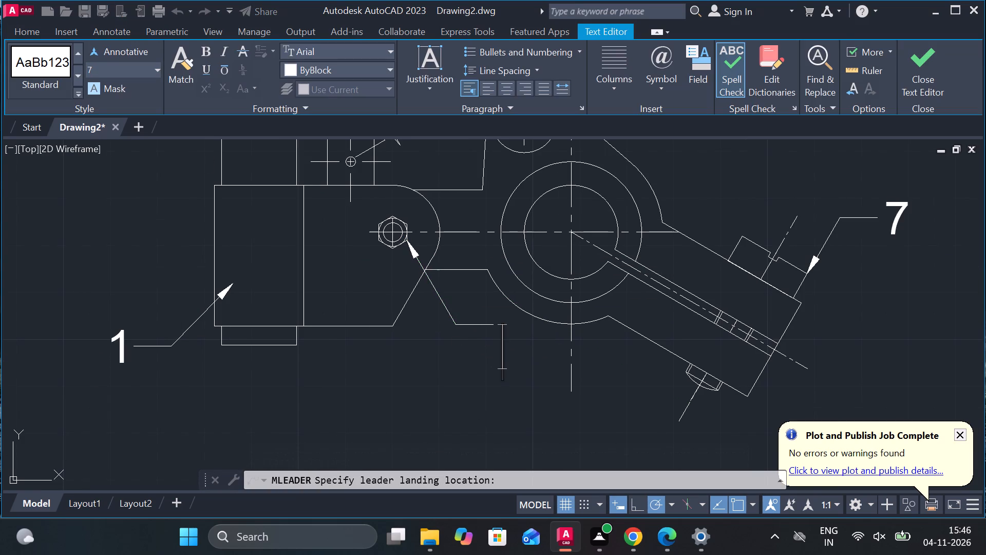
key("8")
left_click(922, 61)
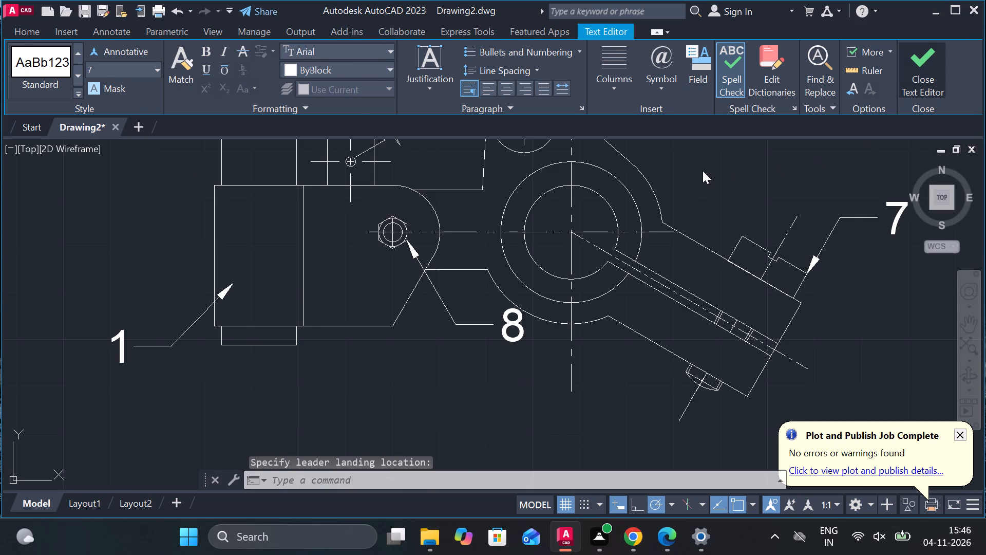
scroll(646, 217, "down", 2)
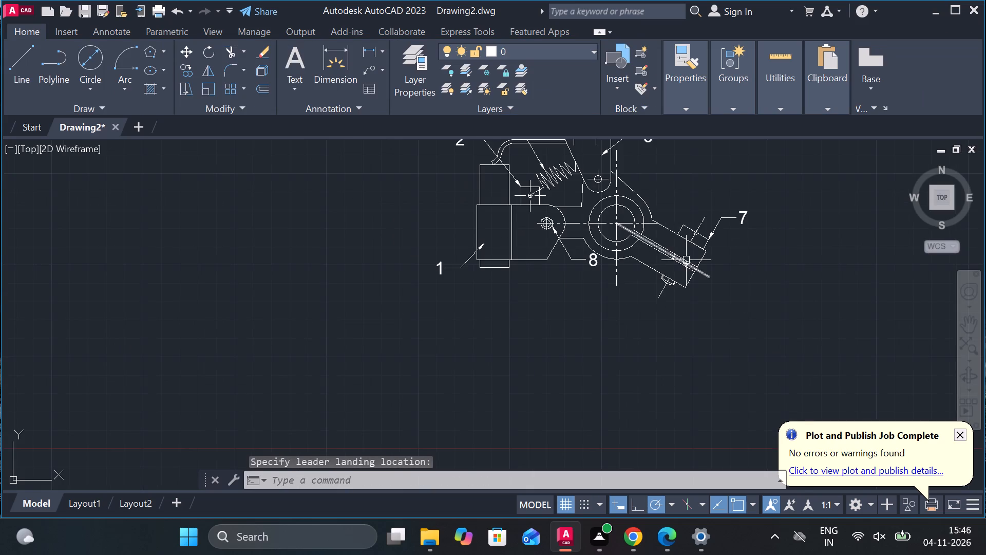
Move the labelled assembly view to the empty space directly below its dimensioned part views.
scroll(686, 260, "down", 1)
middle_click_drag(683, 267, 654, 267)
key("Escape")
left_click(457, 142)
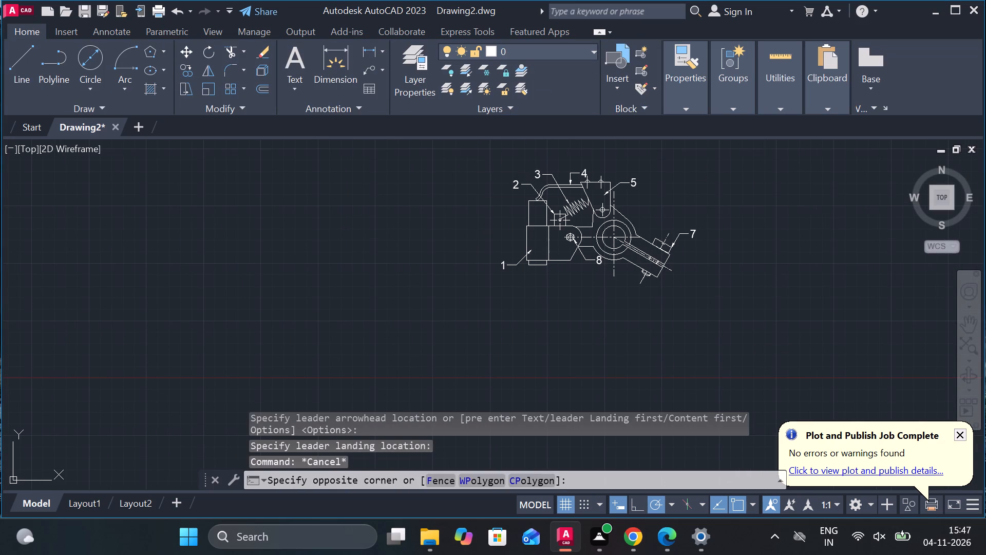
left_click(741, 348)
key("m")
key("Return")
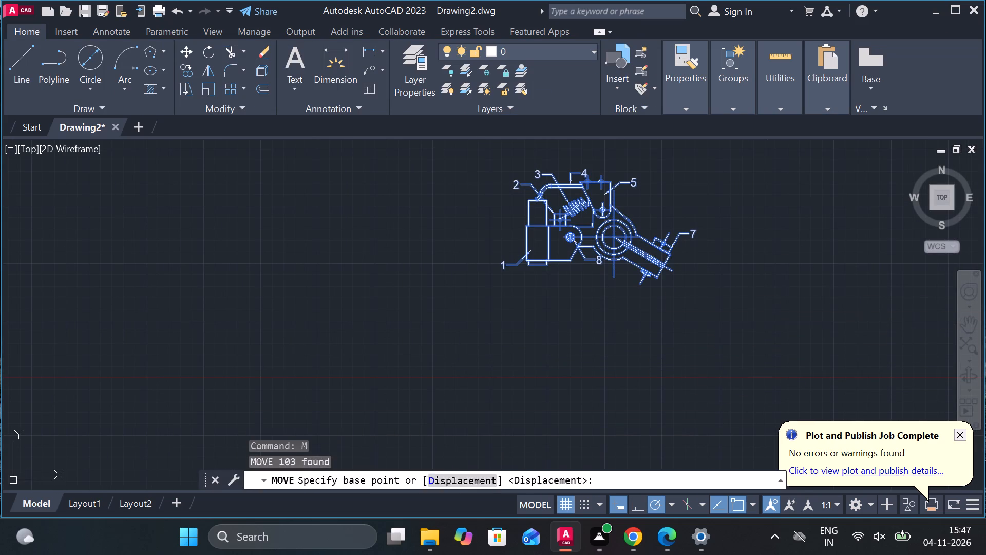
left_click(773, 280)
scroll(773, 280, "down", 3)
middle_click_drag(799, 299, 641, 309)
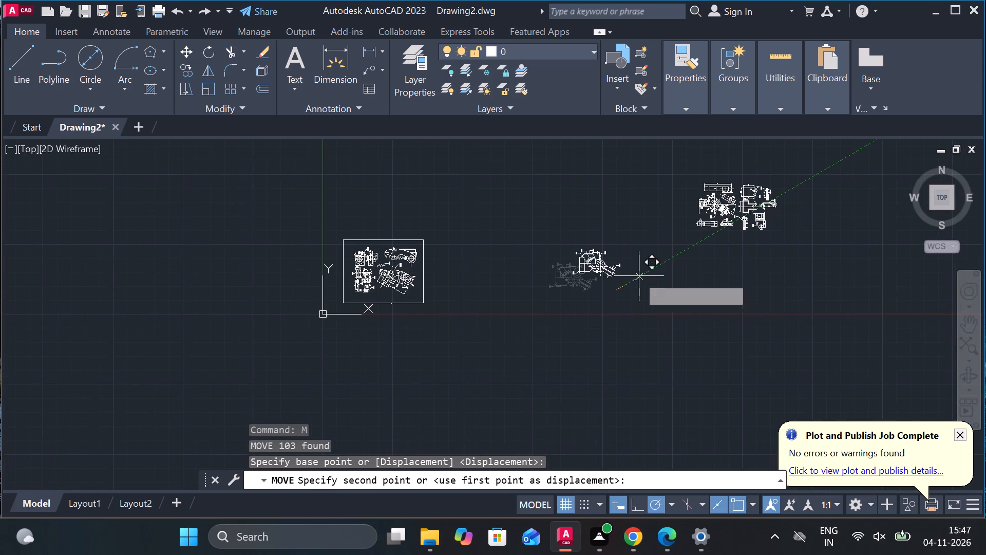
scroll(798, 276, "up", 2)
middle_click_drag(825, 262, 776, 399)
scroll(809, 299, "up", 2)
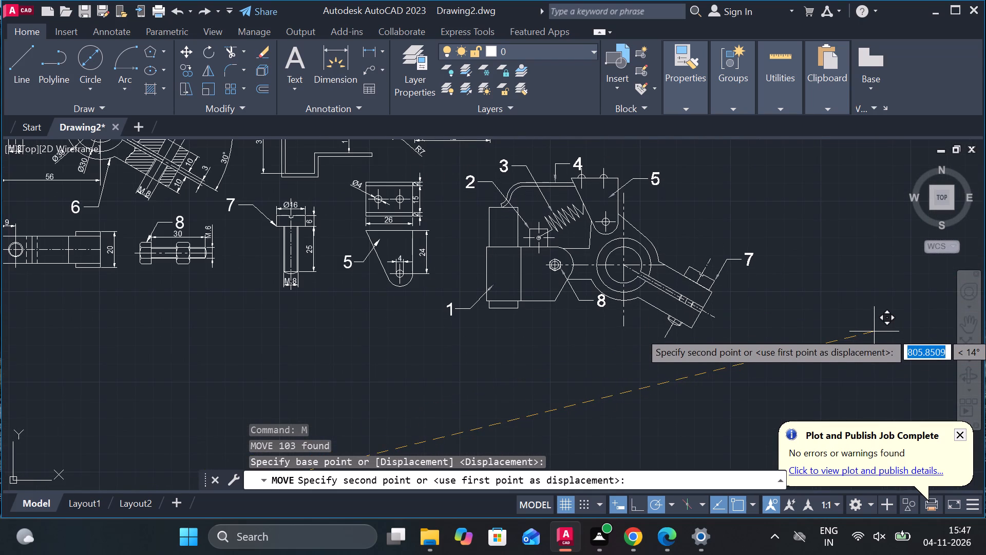
middle_click_drag(875, 331, 977, 302)
middle_click_drag(746, 376, 832, 337)
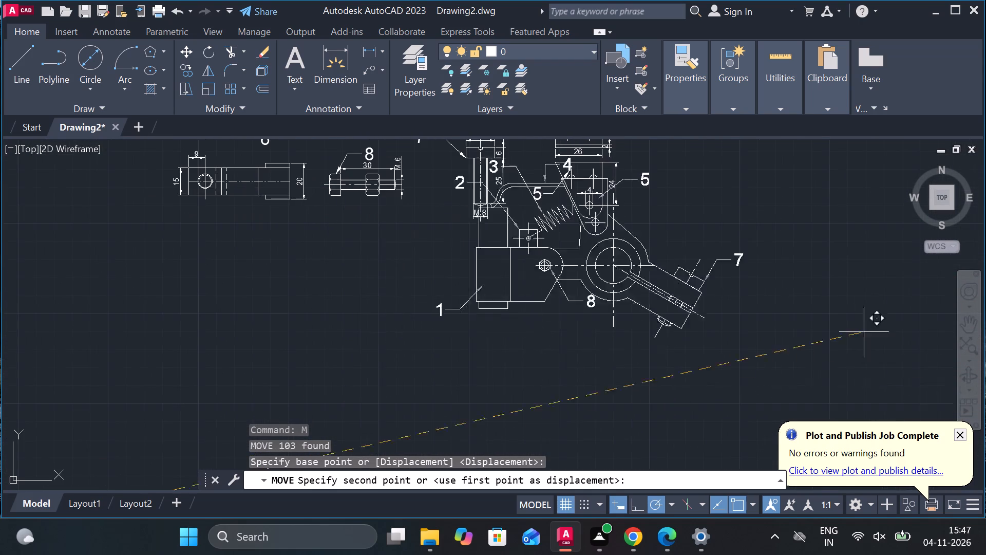
scroll(709, 391, "down", 1)
middle_click_drag(709, 391, 776, 370)
left_click(775, 376)
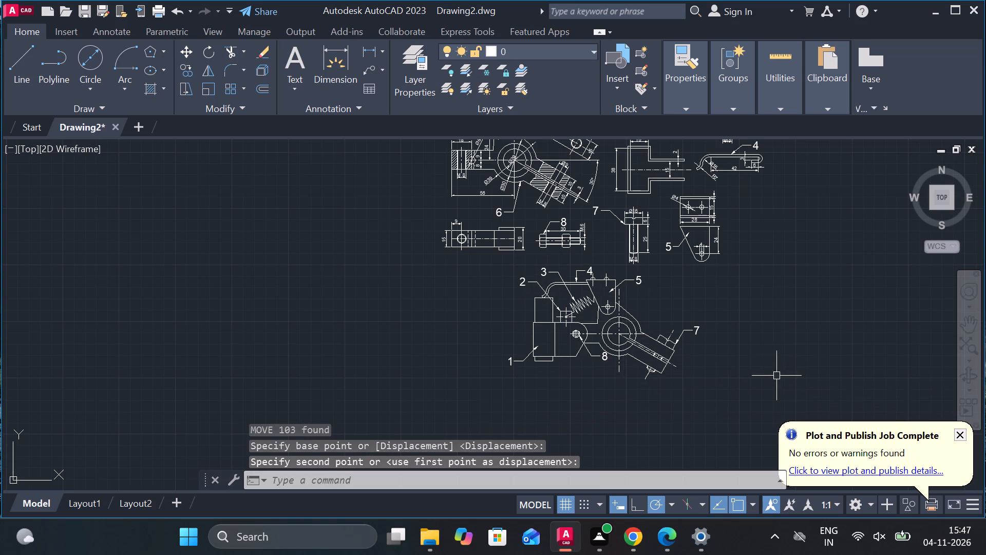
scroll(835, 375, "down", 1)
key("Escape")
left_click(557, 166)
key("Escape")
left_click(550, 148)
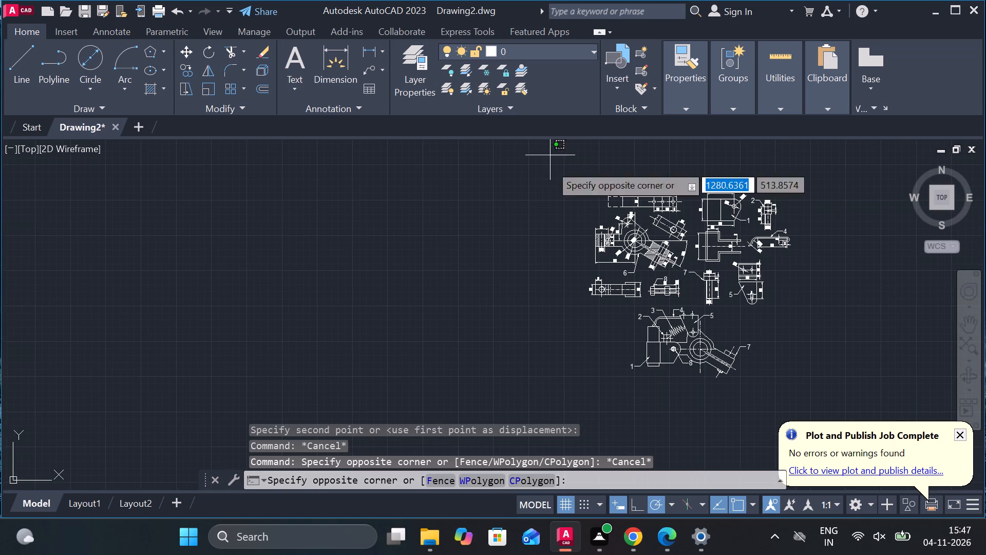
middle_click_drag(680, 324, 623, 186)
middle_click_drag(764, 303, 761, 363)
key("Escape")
Move the part views together with their assembly view to just right of the framed drawing near the origin.
left_click(799, 374)
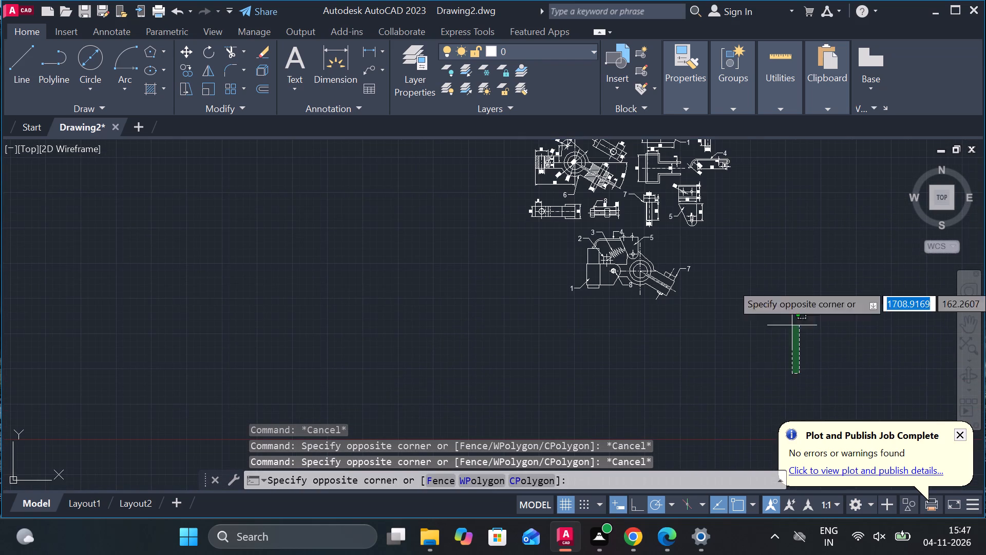
middle_click_drag(727, 217, 721, 324)
left_click(476, 163)
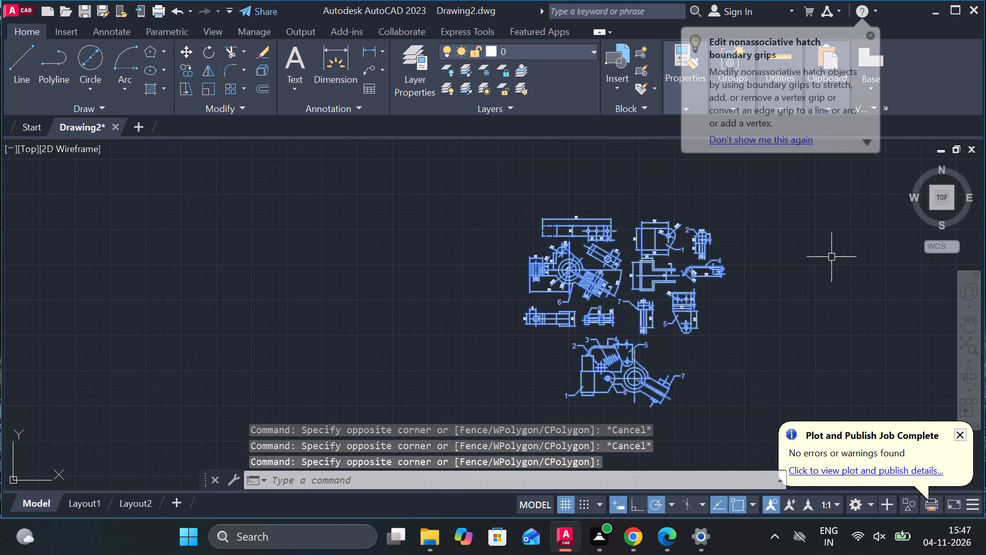
key("m")
key("Return")
left_click(832, 258)
scroll(832, 263, "down", 1)
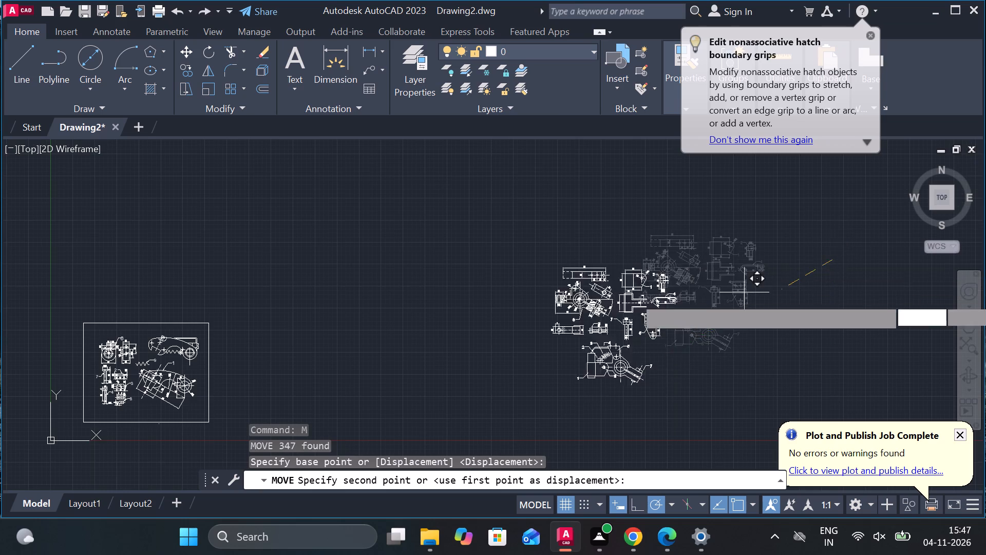
middle_click_drag(644, 300, 812, 197)
scroll(511, 237, "up", 1)
middle_click_drag(519, 238, 746, 204)
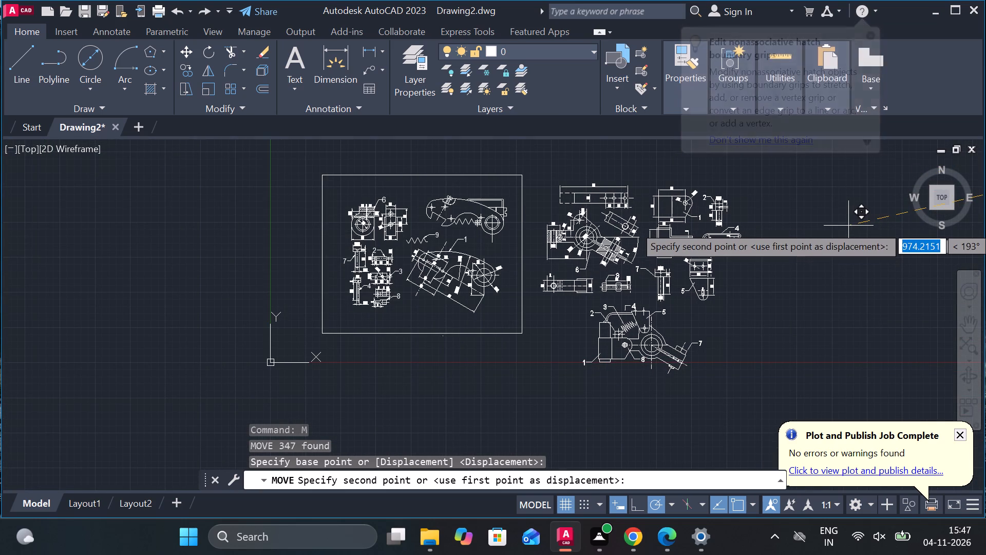
left_click(848, 226)
key("Escape")
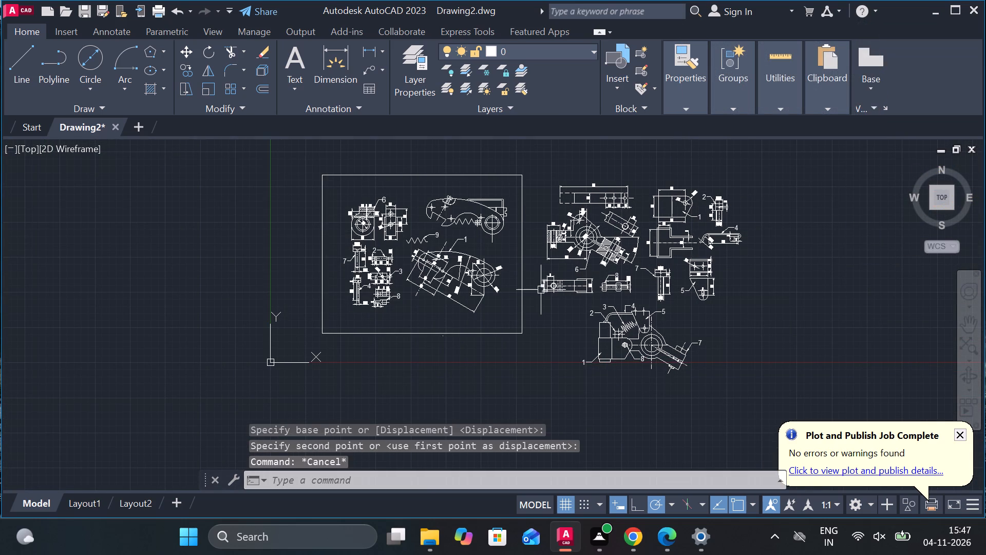
Erase the rectangular border around the older set of views.
left_click(525, 283)
type("e")
key("space")
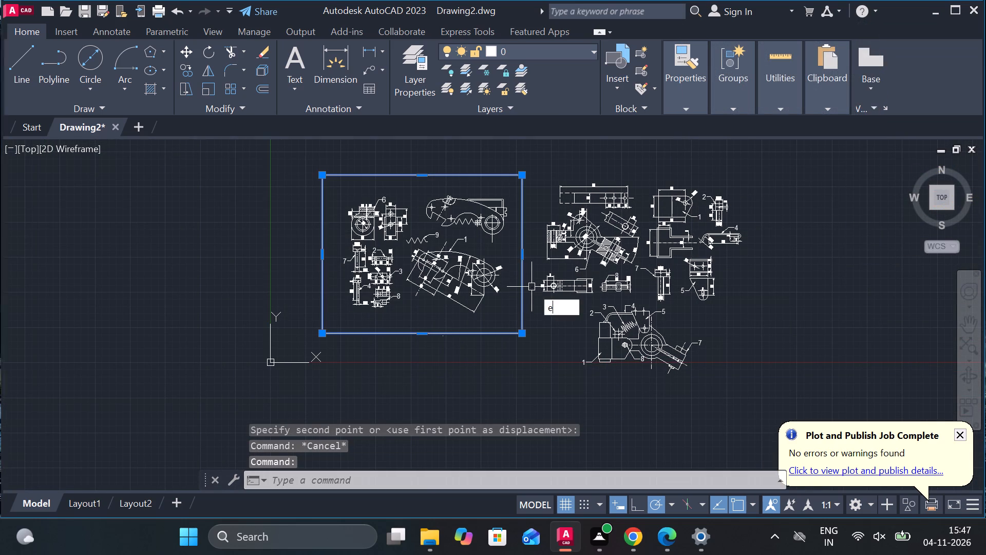
Draw a rectangular border enclosing both sets of views, leaving room above them for a title.
middle_click_drag(503, 313, 515, 316)
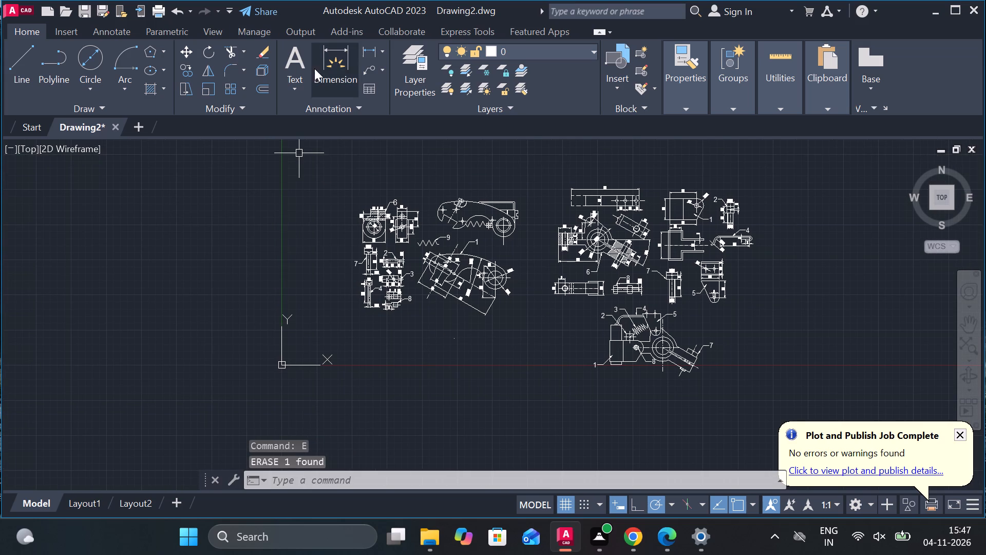
left_click(167, 52)
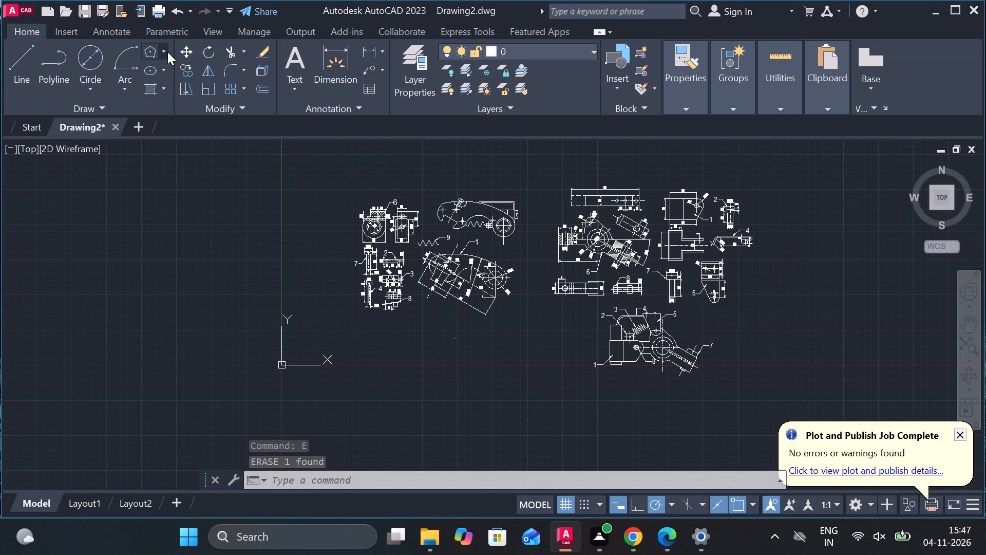
left_click(186, 69)
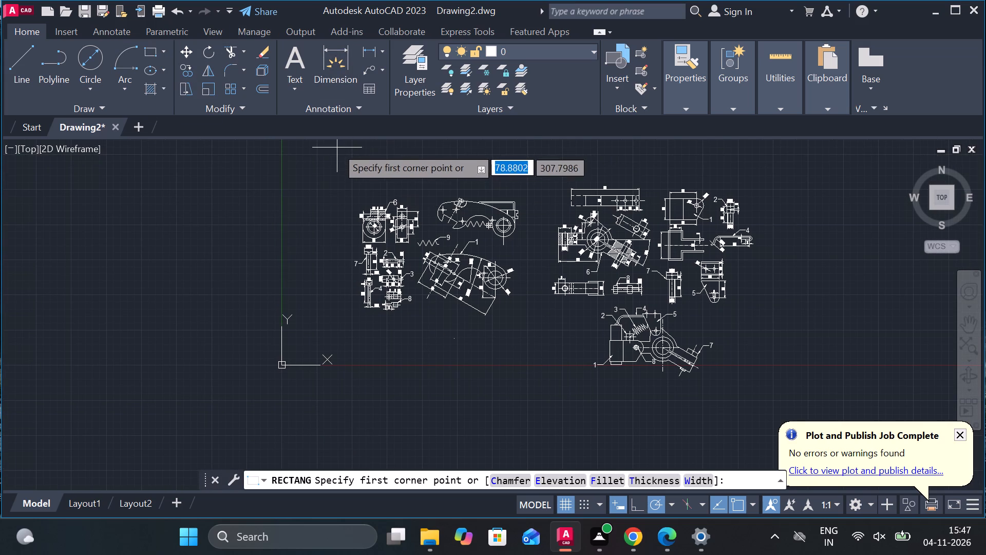
left_click(336, 145)
middle_click_drag(478, 353, 441, 259)
middle_click_drag(753, 324, 749, 351)
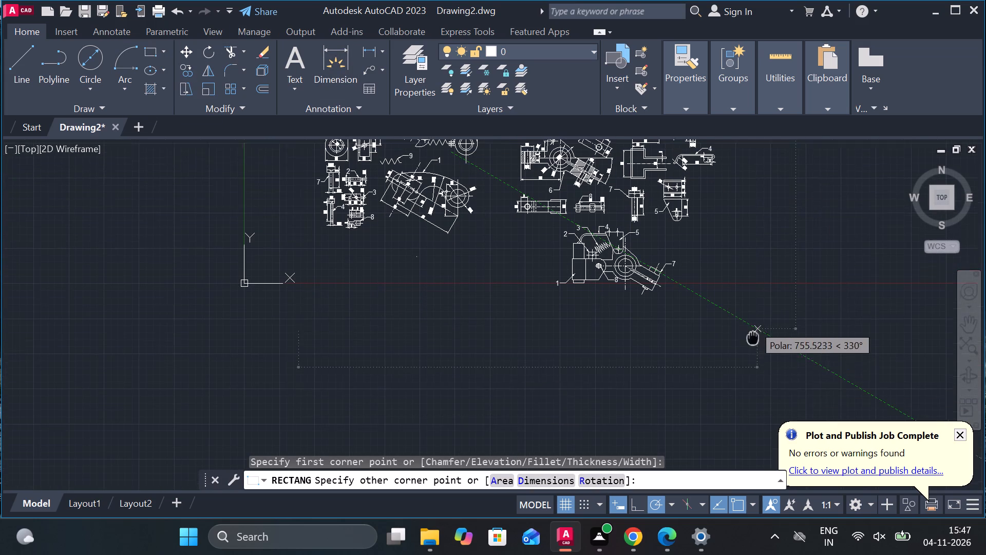
middle_click_drag(749, 351, 747, 385)
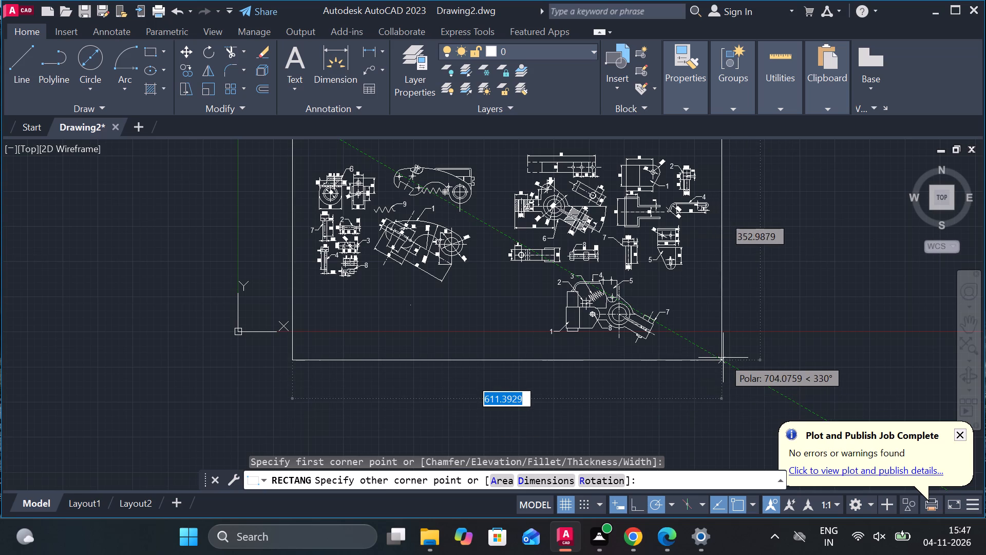
left_click(742, 357)
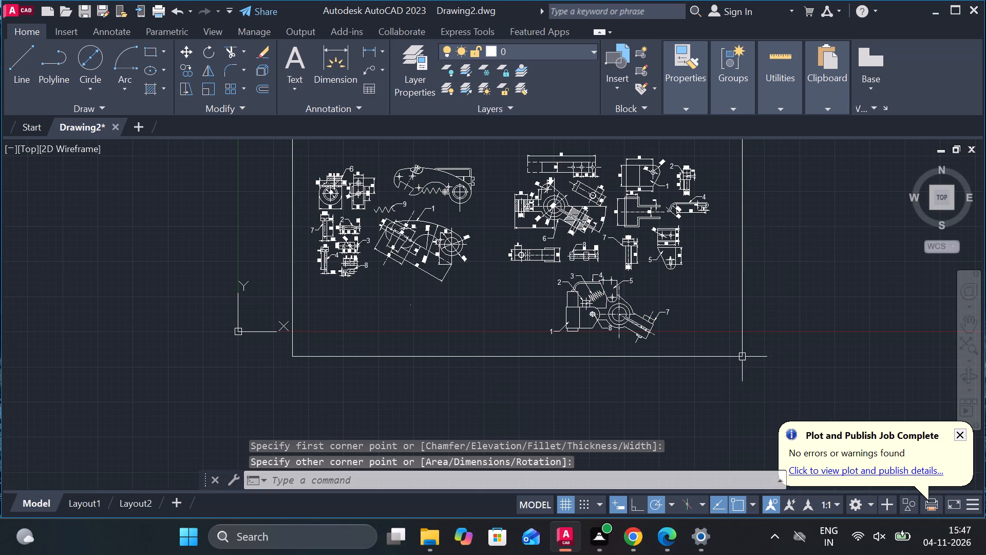
Add the multiline text title BRUSH HOLDER with text height 15 inside the border's upper middle, above the views.
middle_click_drag(687, 339, 704, 391)
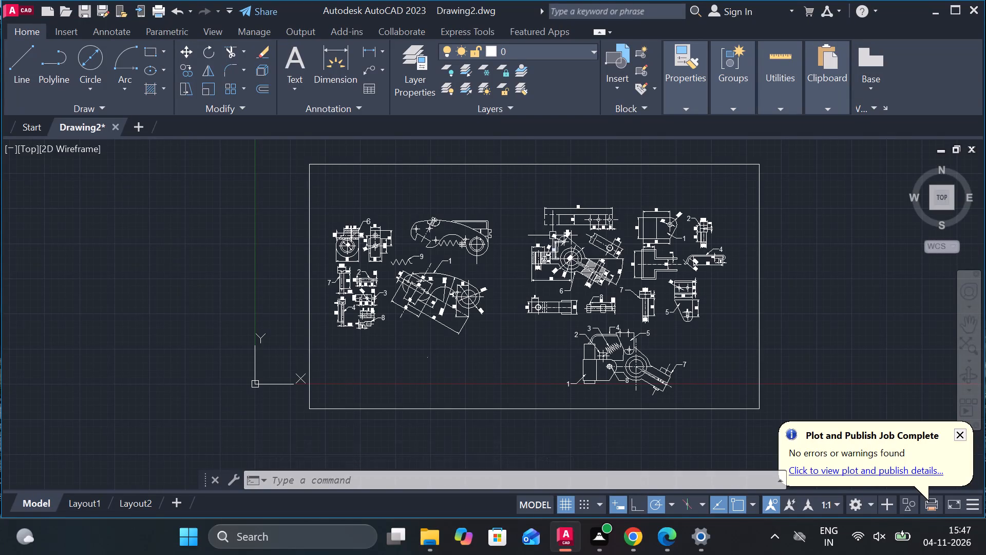
middle_click_drag(548, 196, 547, 248)
type("mt")
key("space")
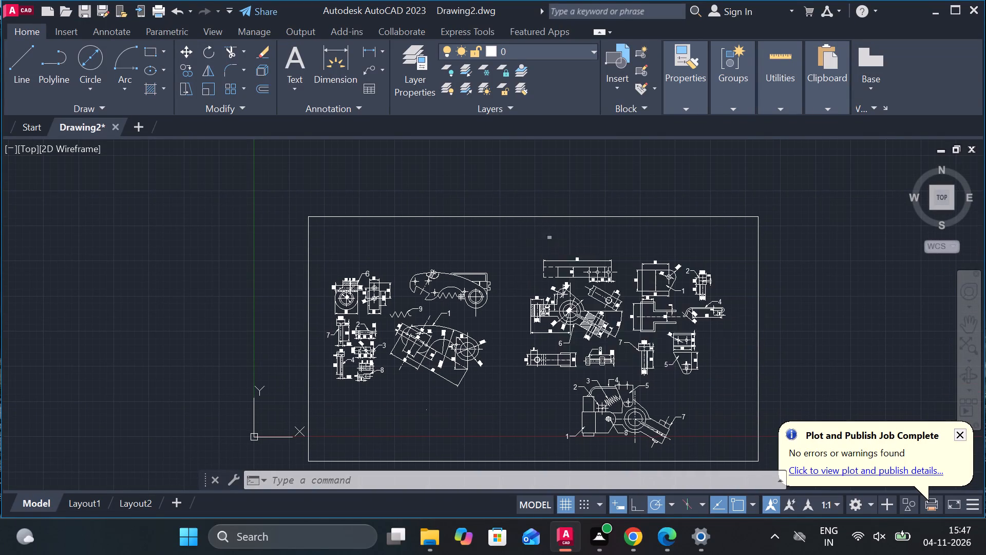
scroll(499, 227, "up", 3)
left_click(400, 225)
left_click(778, 286)
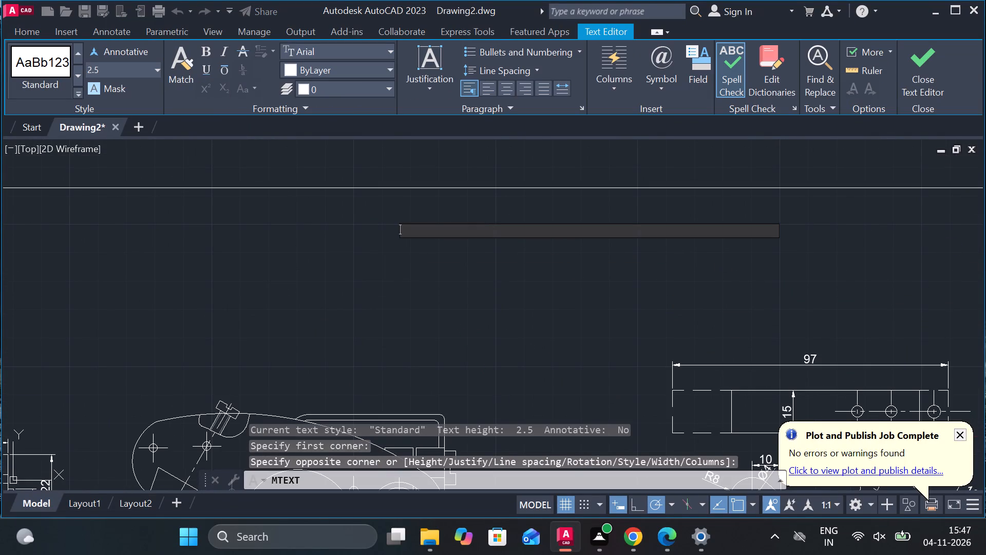
left_click(93, 64)
type("15")
key("Return")
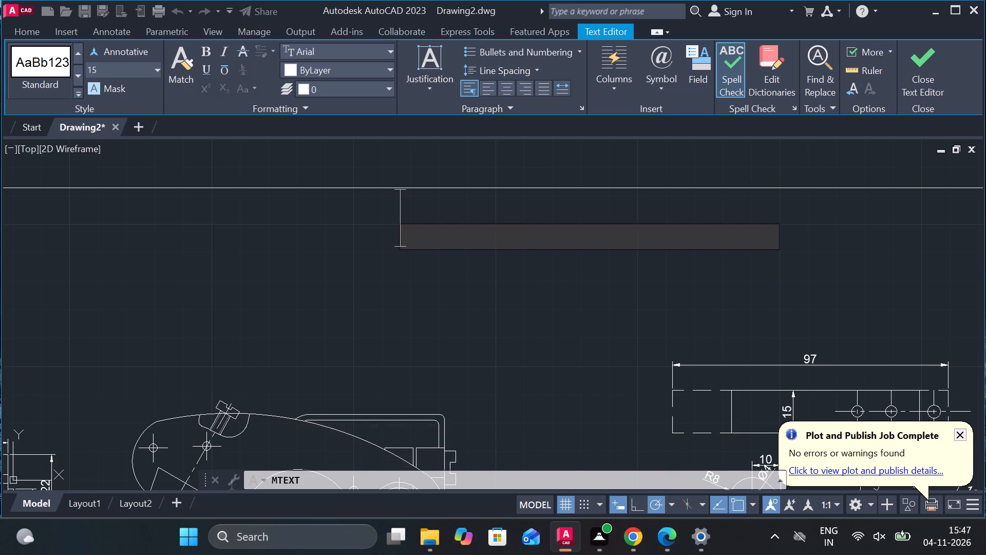
type("brush")
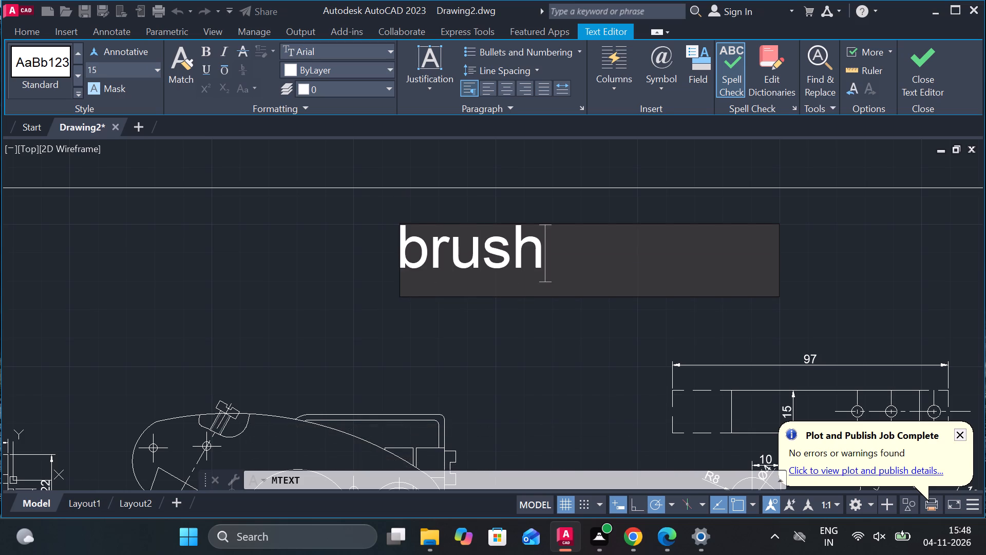
key("BackSpace")
key("BackSpace")
key("BackSpace")
key("BackSpace")
key("BackSpace")
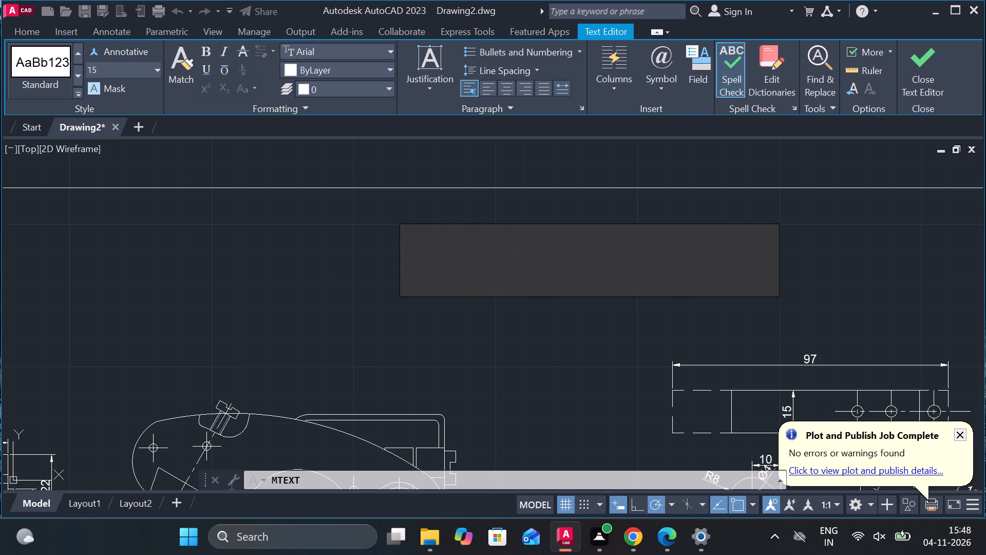
type("BRUSH HOLDER")
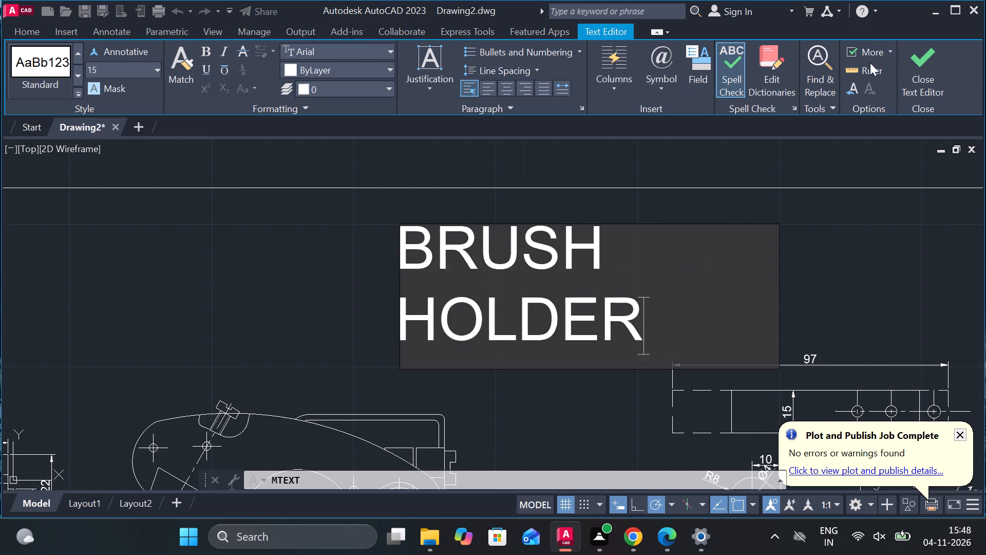
left_click(935, 66)
scroll(660, 211, "down", 3)
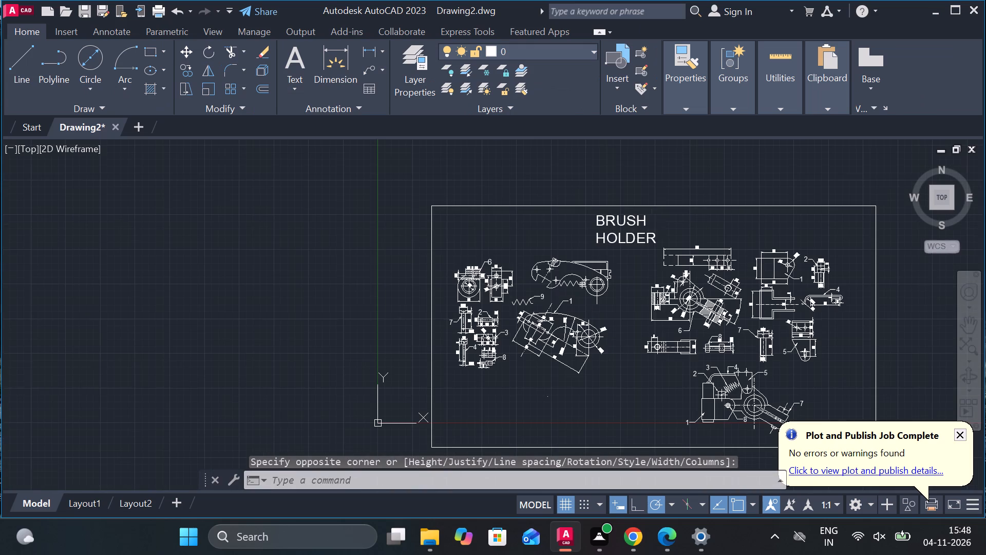
Widen the title's text box so BRUSH HOLDER fits on one line.
key("Escape")
left_click(615, 233)
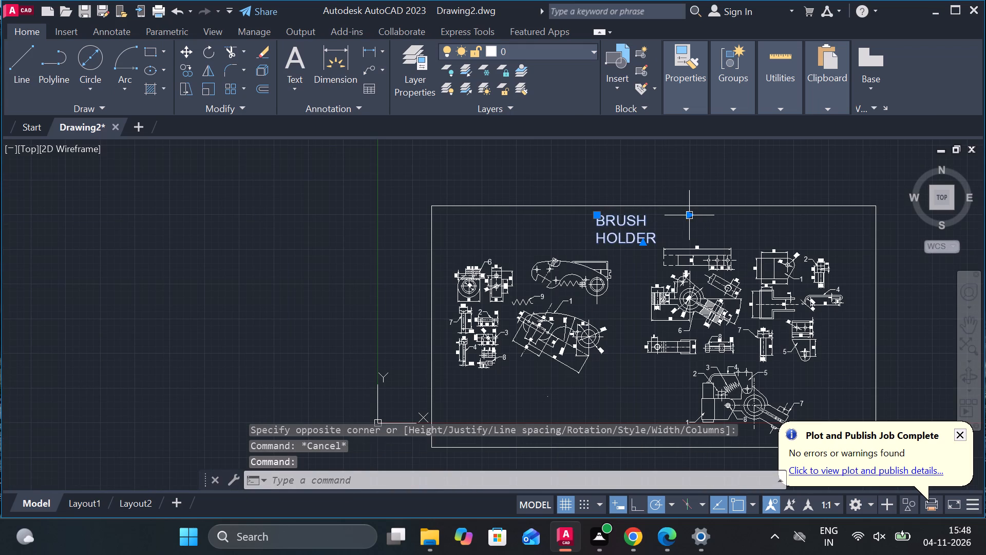
left_click(688, 215)
left_click(739, 219)
key("Escape")
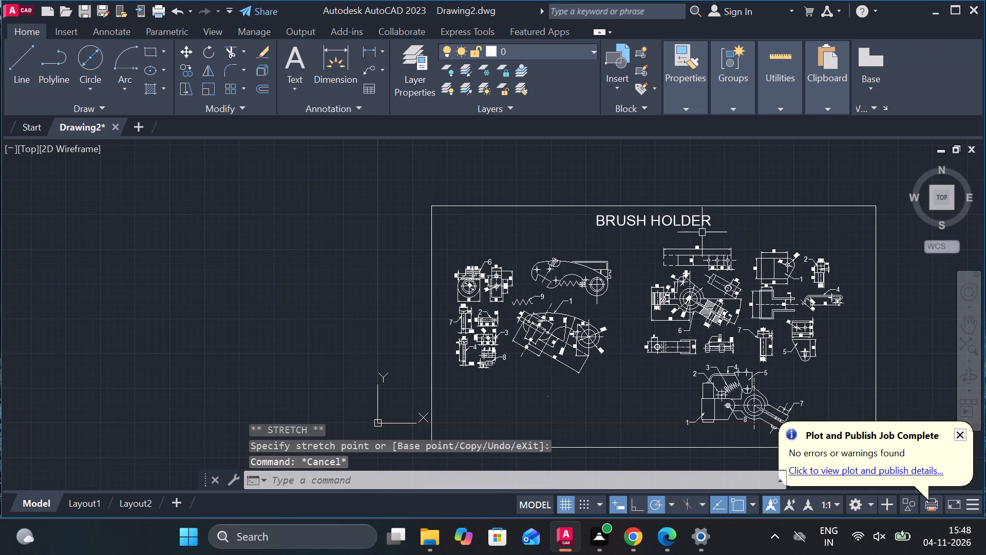
Move the BRUSH HOLDER title slightly down and to the left within the border.
left_click(670, 220)
left_click(594, 214)
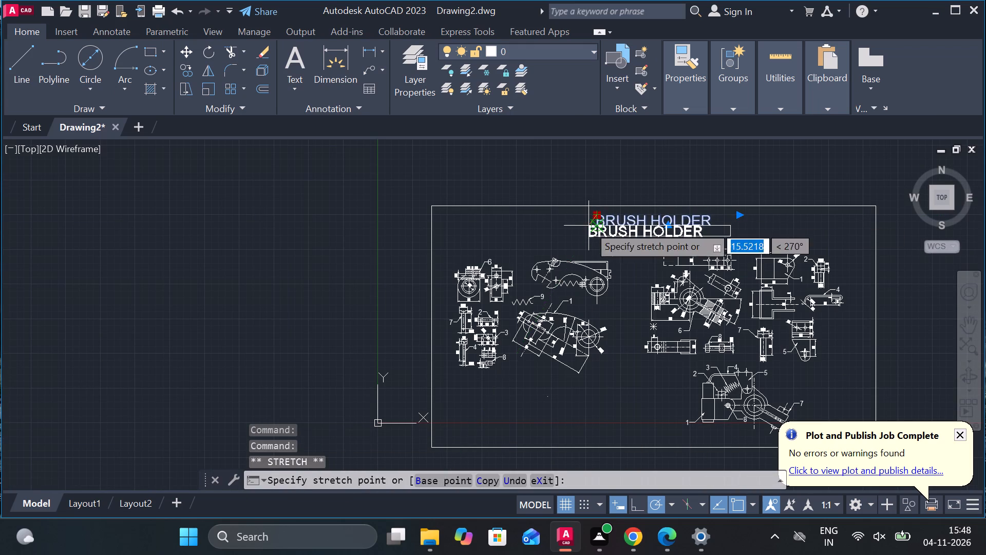
scroll(589, 226, "up", 2)
left_click(565, 232)
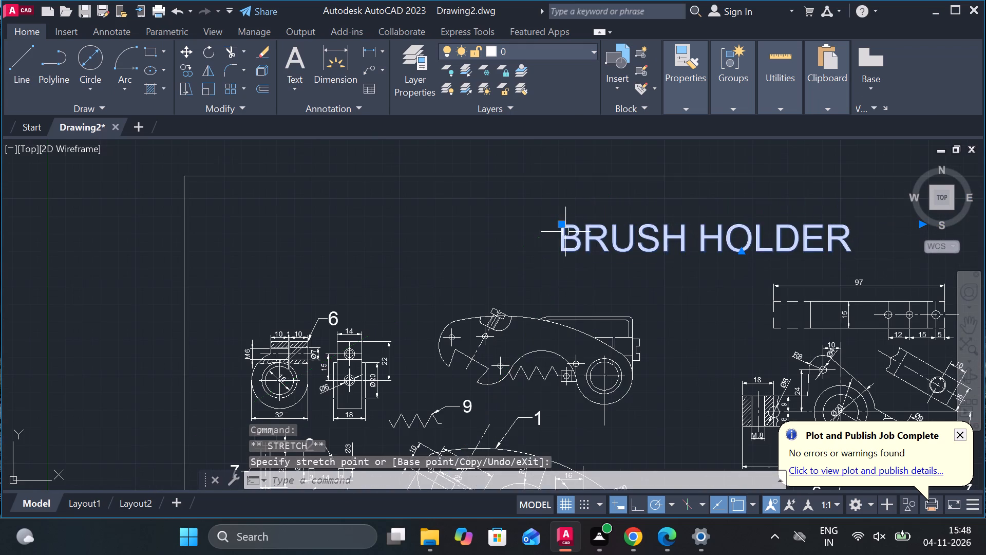
scroll(571, 232, "down", 2)
key("Escape")
middle_click_drag(679, 275, 613, 212)
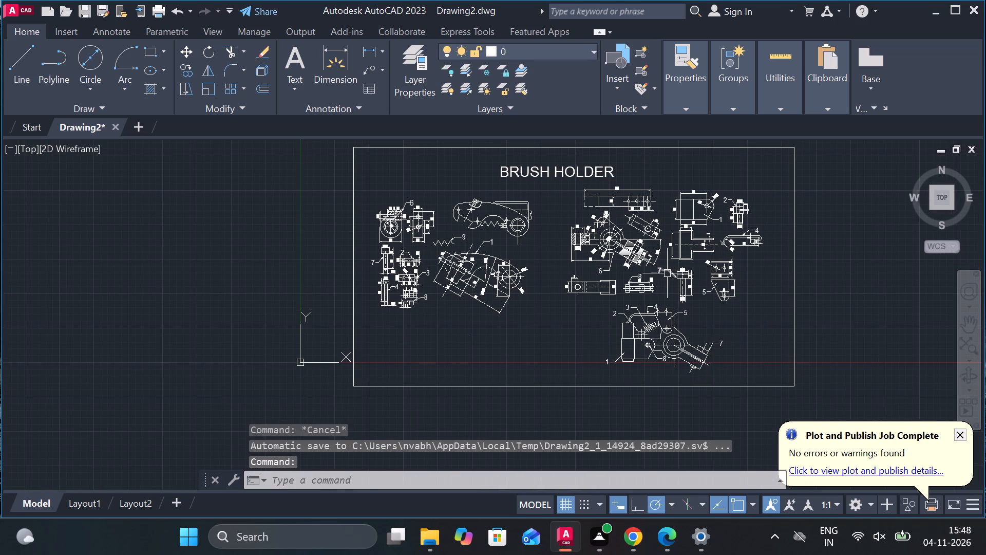
Save the drawing in the Documents folder as BRUSH HOLDER ASSEMBLY in AutoCAD 2018 Drawing format.
key("ctrl+s")
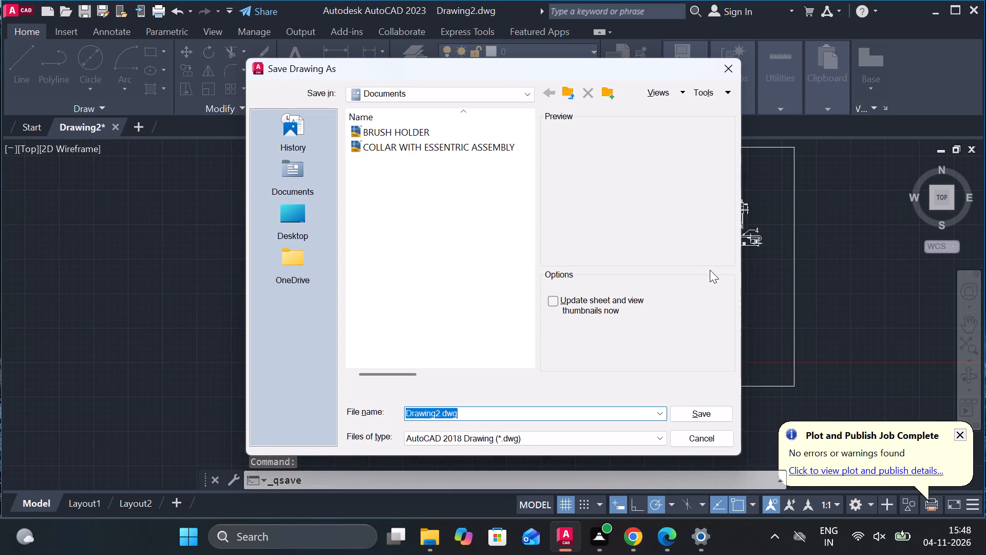
type("BRUSH HOLD")
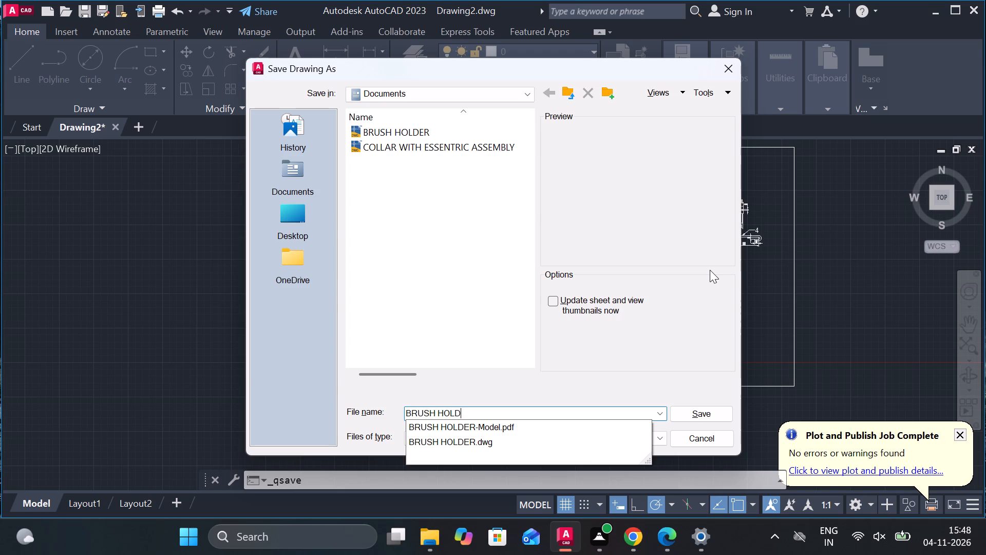
type("ER")
key("space")
type("ASSE")
type("MBLY")
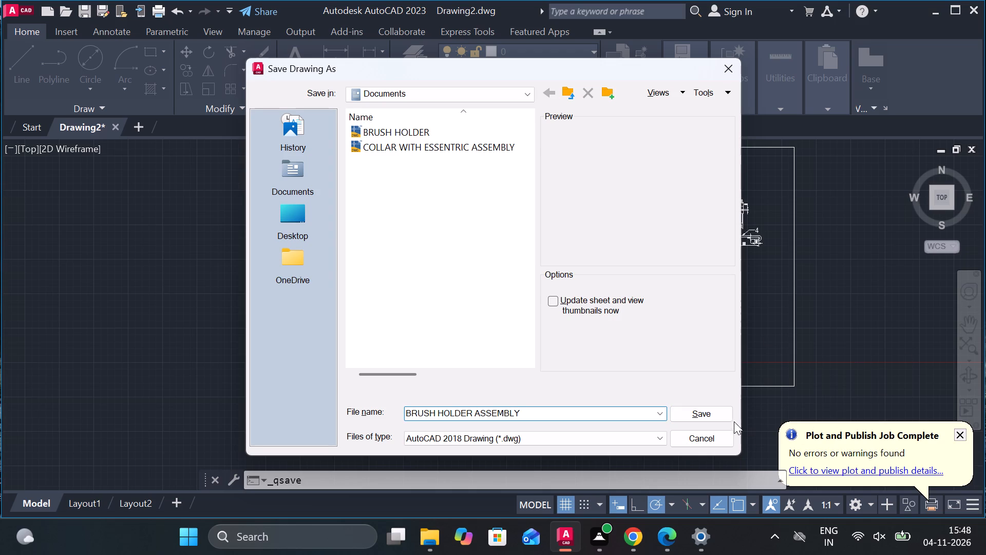
left_click(701, 415)
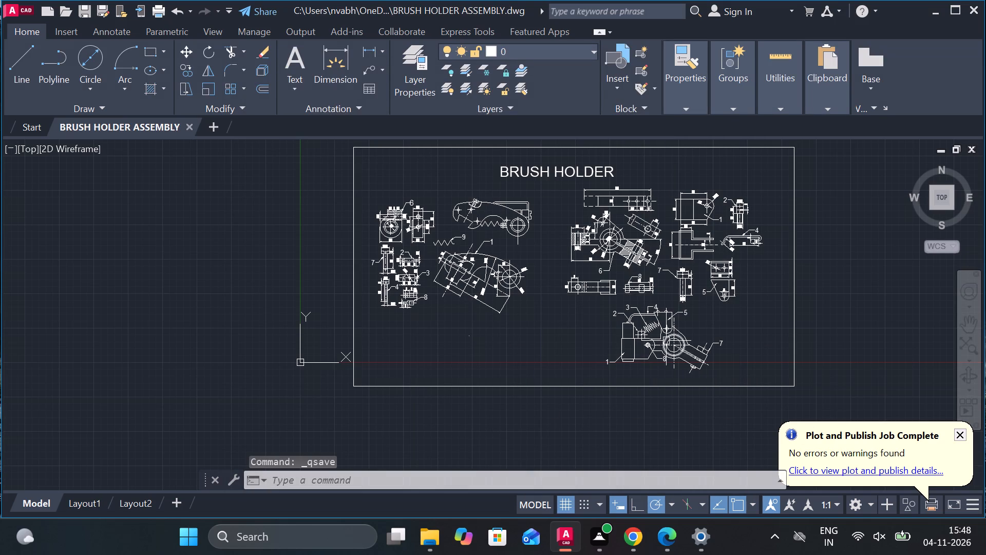
type("LOG")
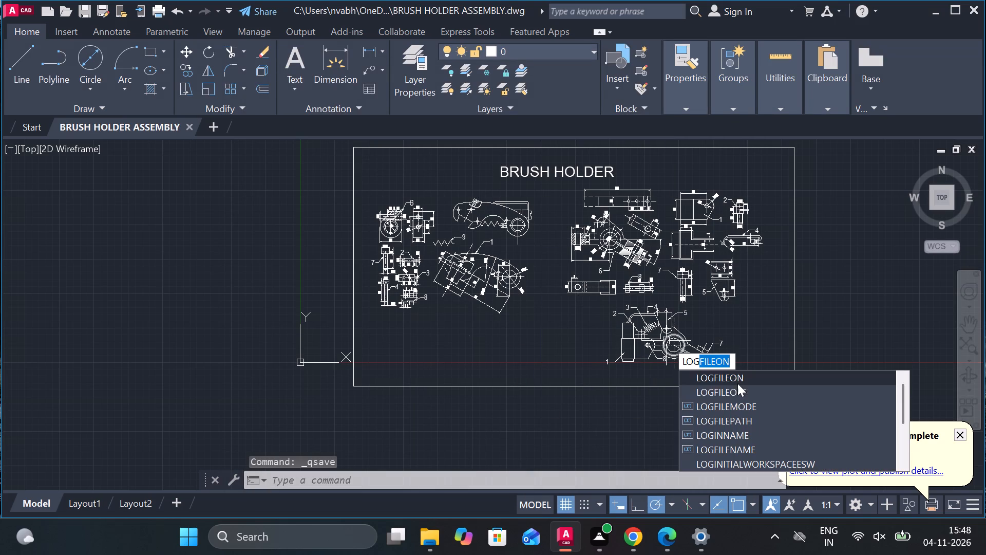
left_click(736, 388)
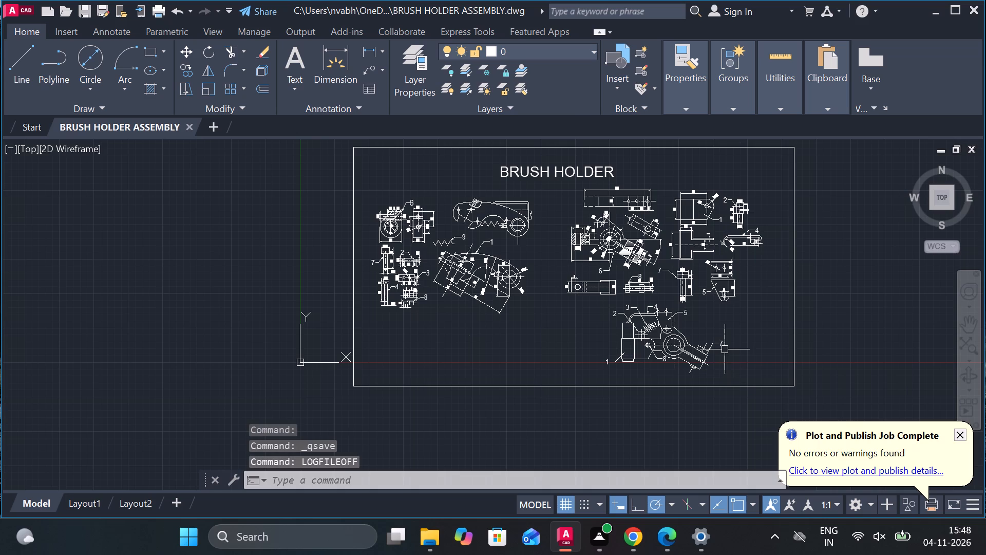
key("ctrl+s")
Set up a plot of the model with the DWG To PDF.pc3 plotter in landscape orientation.
type("PLO")
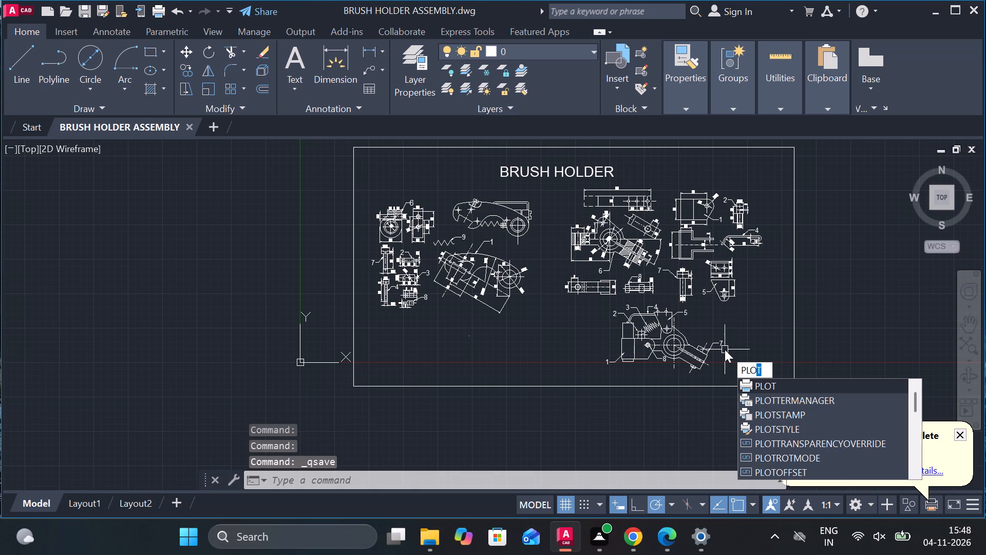
left_click(767, 388)
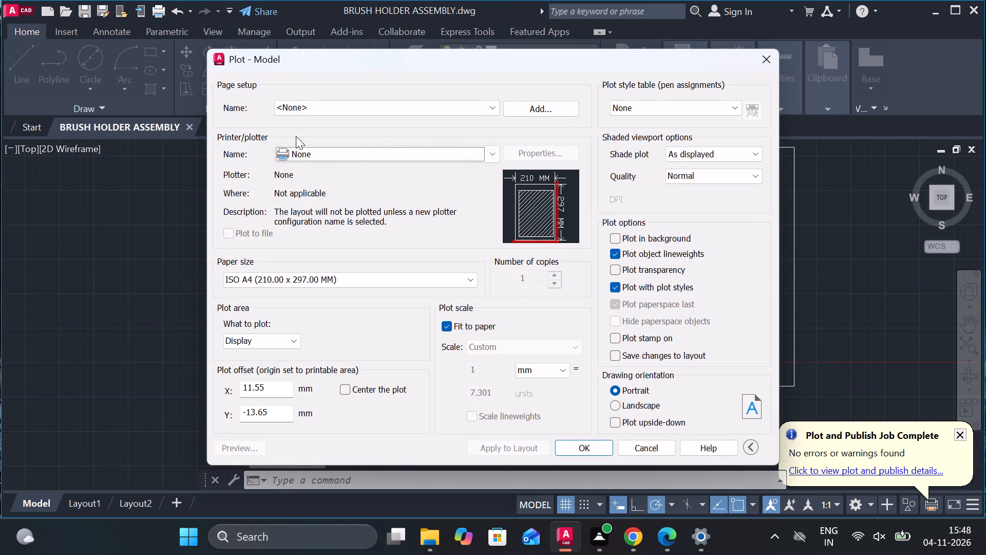
left_click(321, 163)
left_click(298, 143)
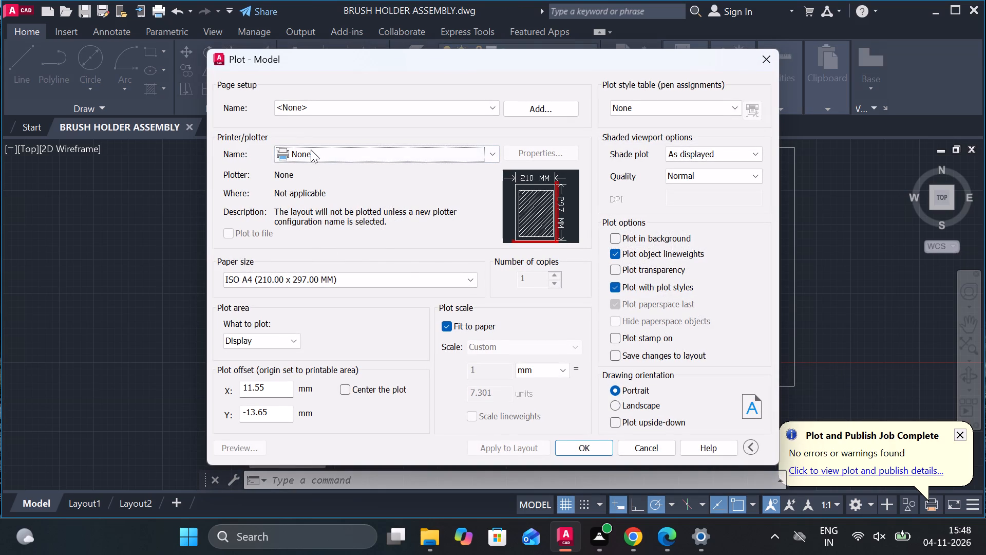
left_click(313, 153)
left_click(331, 317)
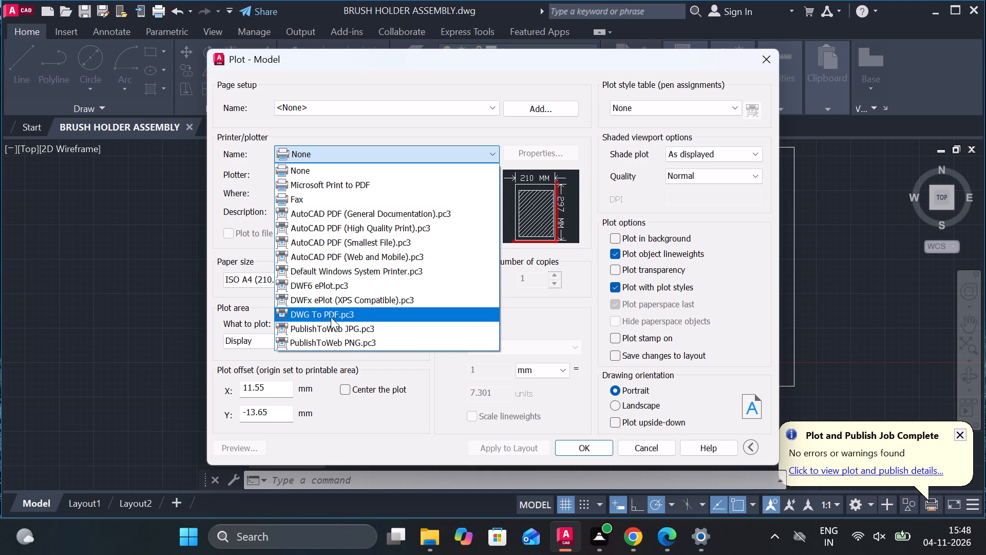
left_click(616, 408)
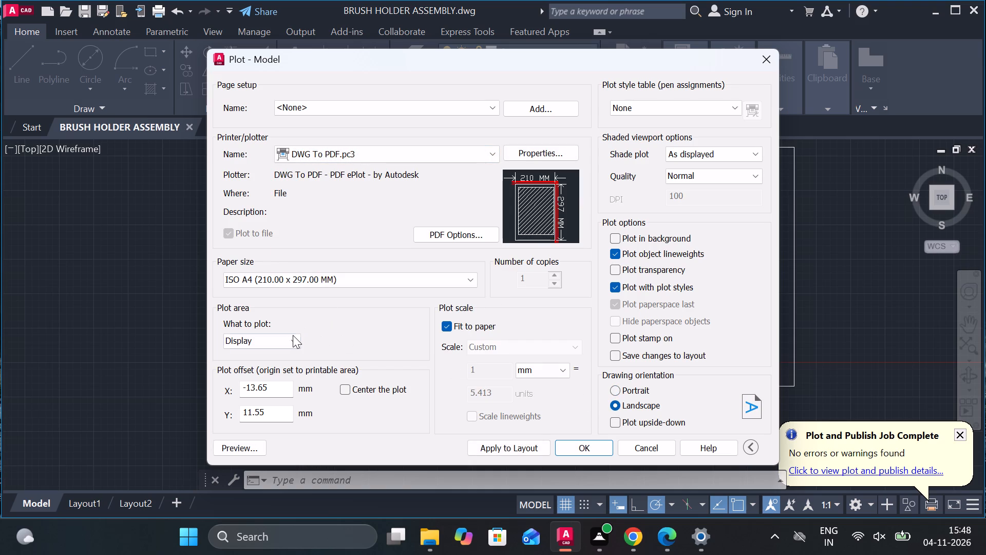
Set the plot area to a window that encloses the whole border with a small margin around it.
left_click(290, 335)
left_click(262, 384)
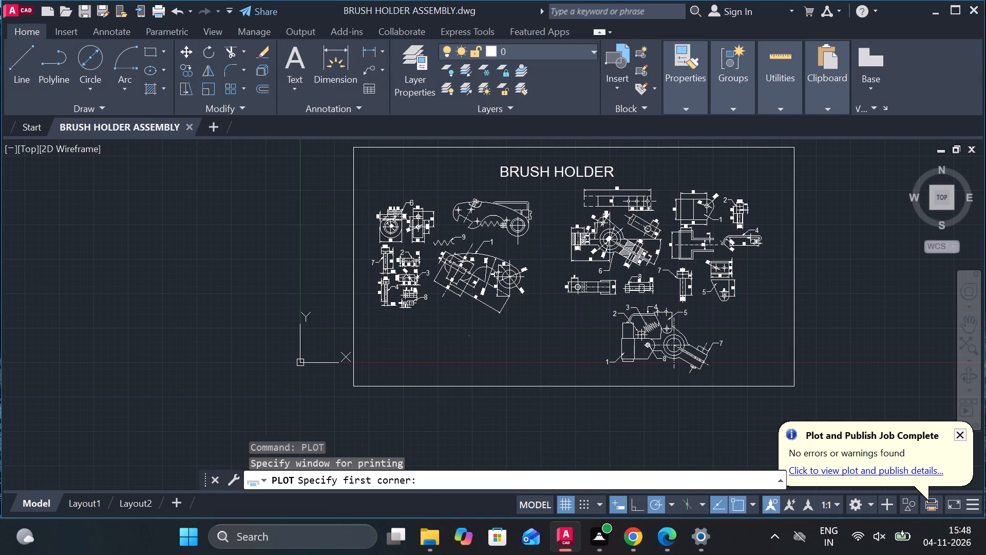
scroll(540, 288, "down", 1)
left_click(404, 183)
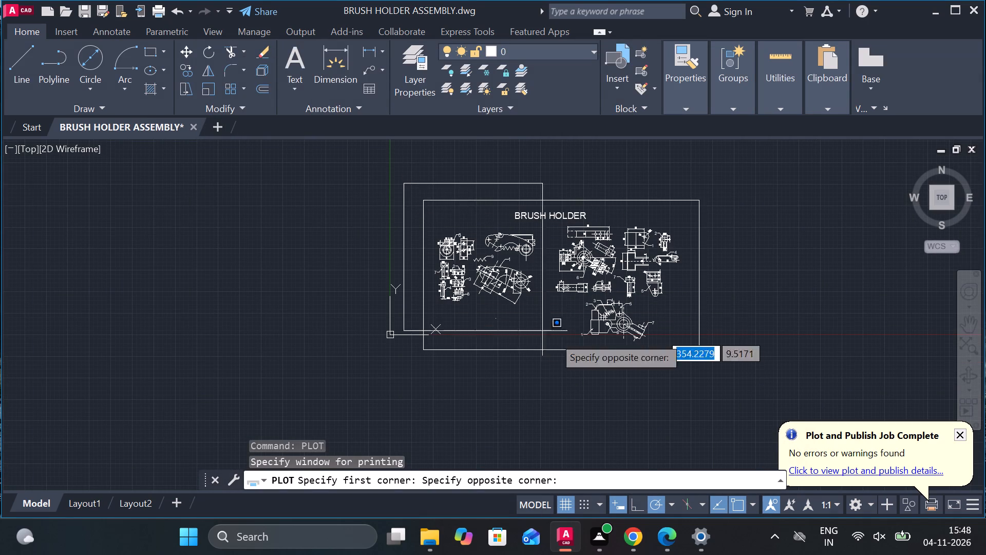
left_click(718, 372)
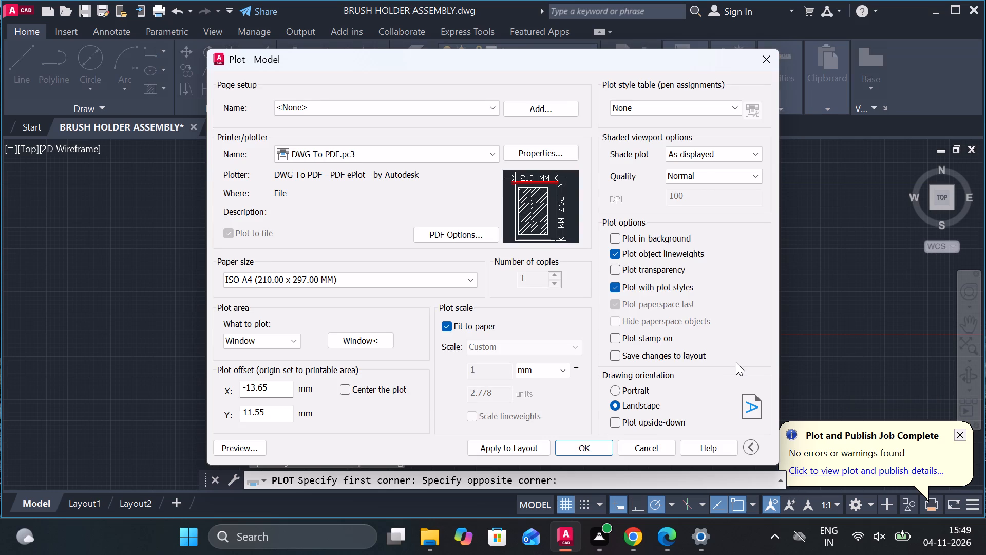
Plot the sheet to a PDF named BRUSH HOLDER ASSEMBLY-Model in the Documents folder.
left_click(571, 456)
left_click(571, 447)
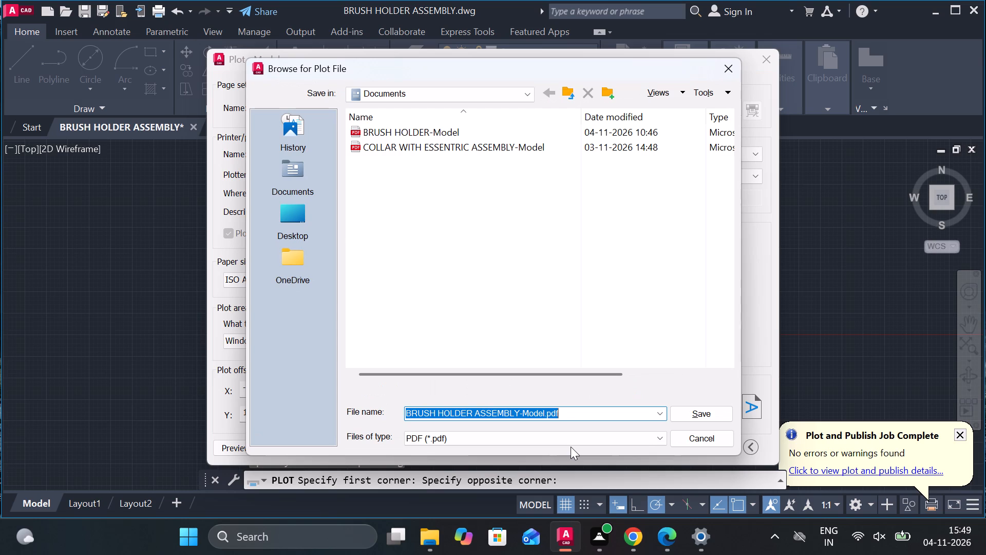
left_click(699, 417)
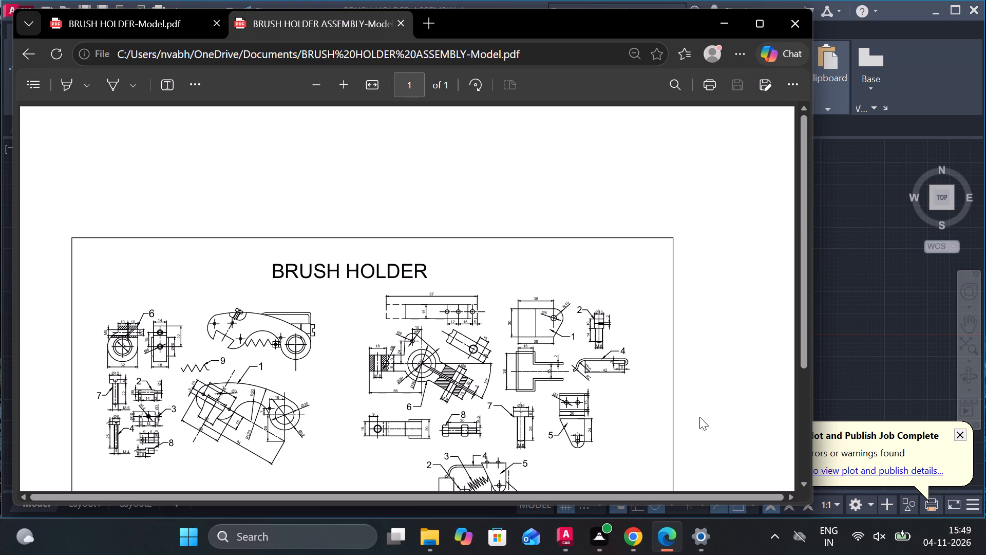
Examine the plotted PDF from the title down to the assembly view and the border's lower edge.
scroll(501, 348, "down", 1)
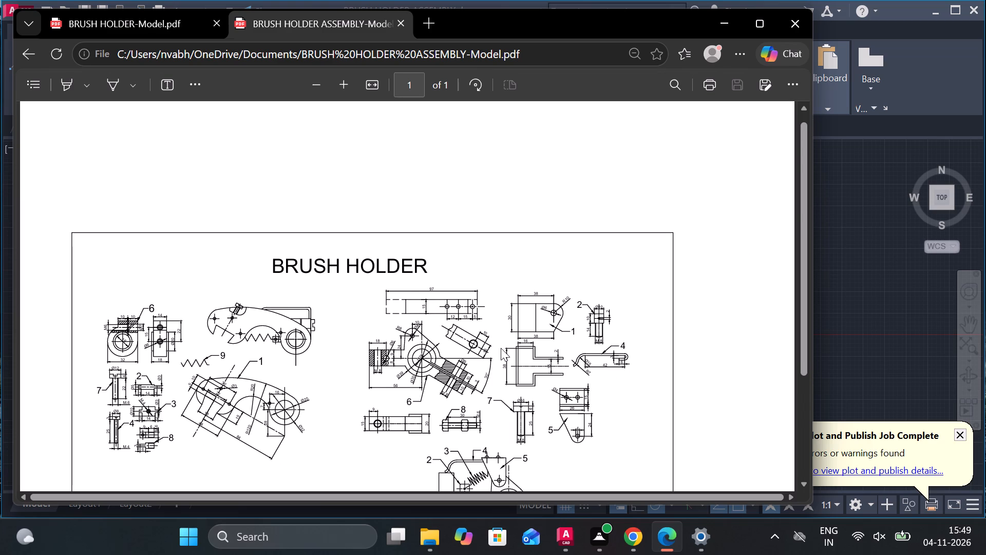
scroll(501, 348, "down", 1)
scroll(478, 266, "up", 3)
scroll(478, 266, "down", 3)
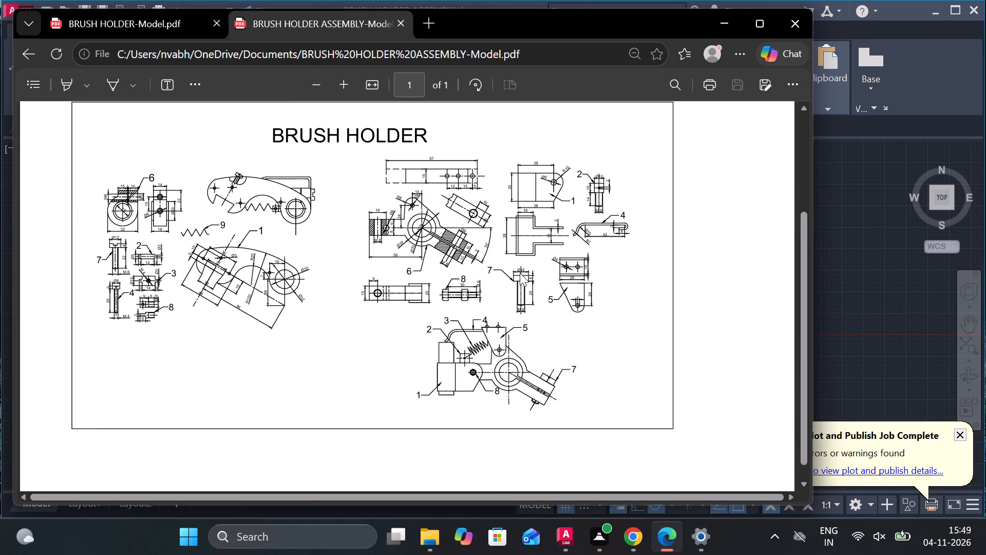